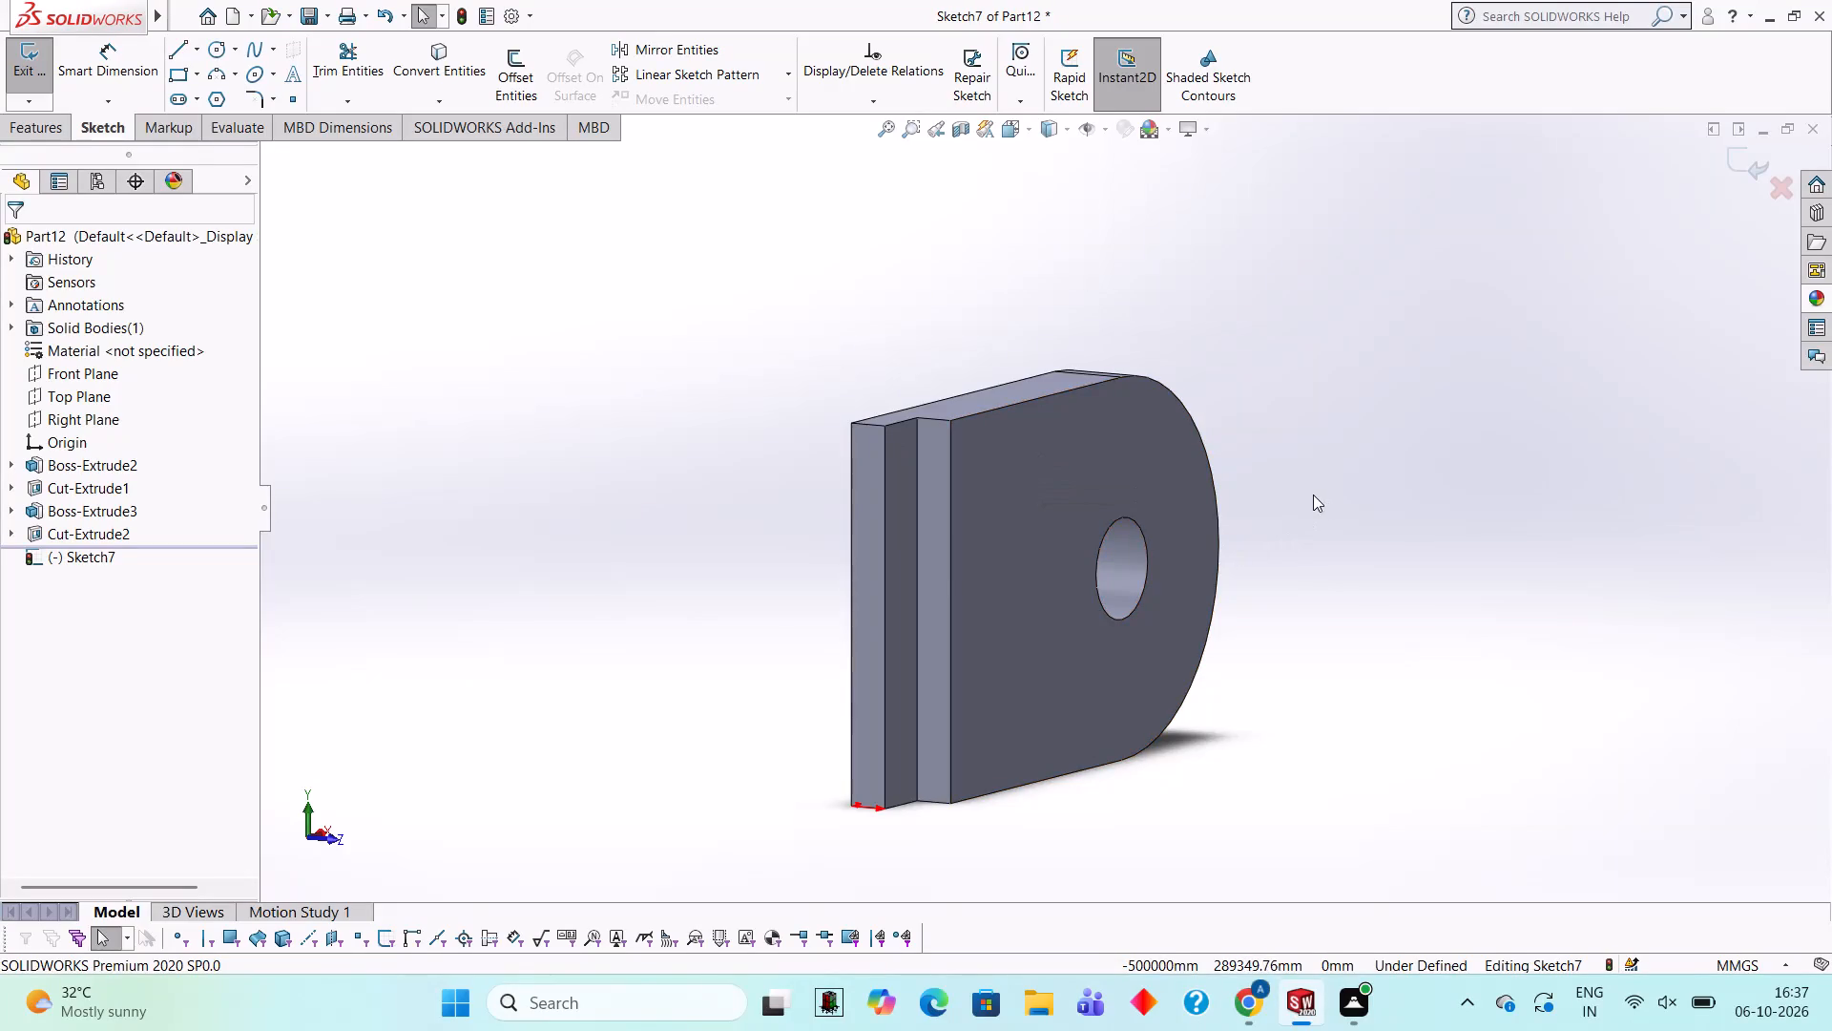
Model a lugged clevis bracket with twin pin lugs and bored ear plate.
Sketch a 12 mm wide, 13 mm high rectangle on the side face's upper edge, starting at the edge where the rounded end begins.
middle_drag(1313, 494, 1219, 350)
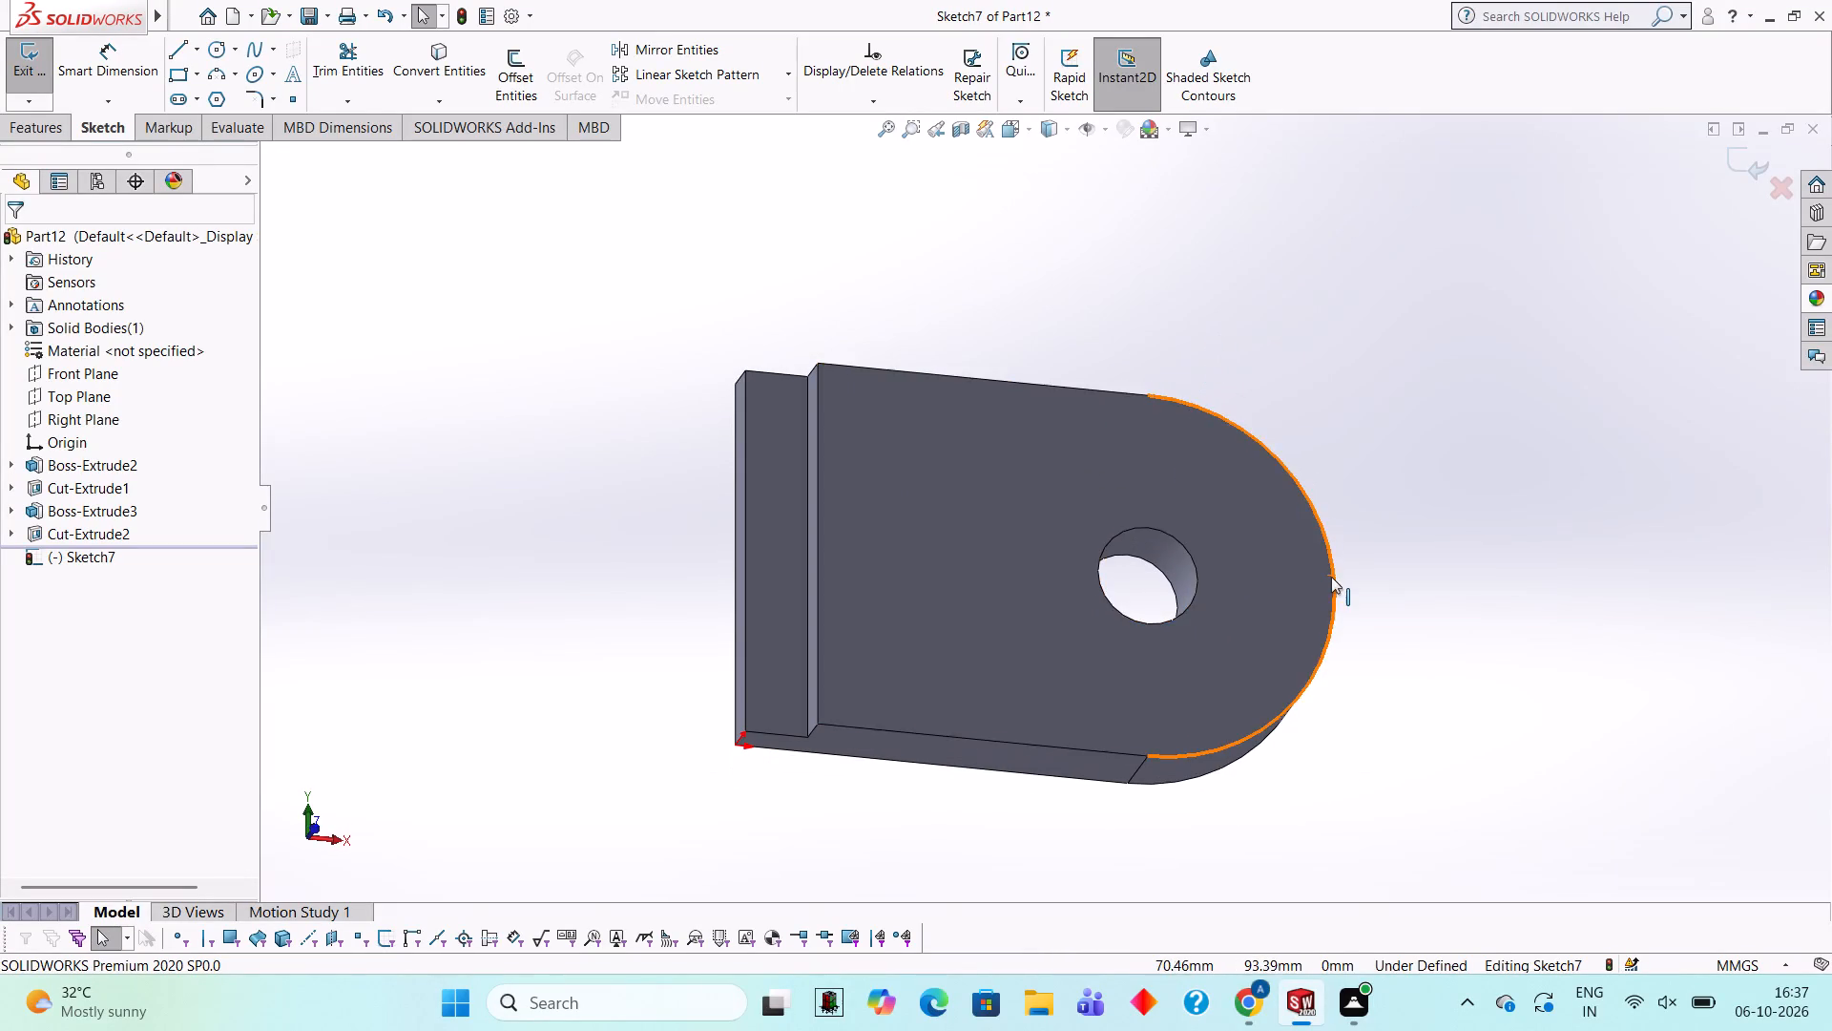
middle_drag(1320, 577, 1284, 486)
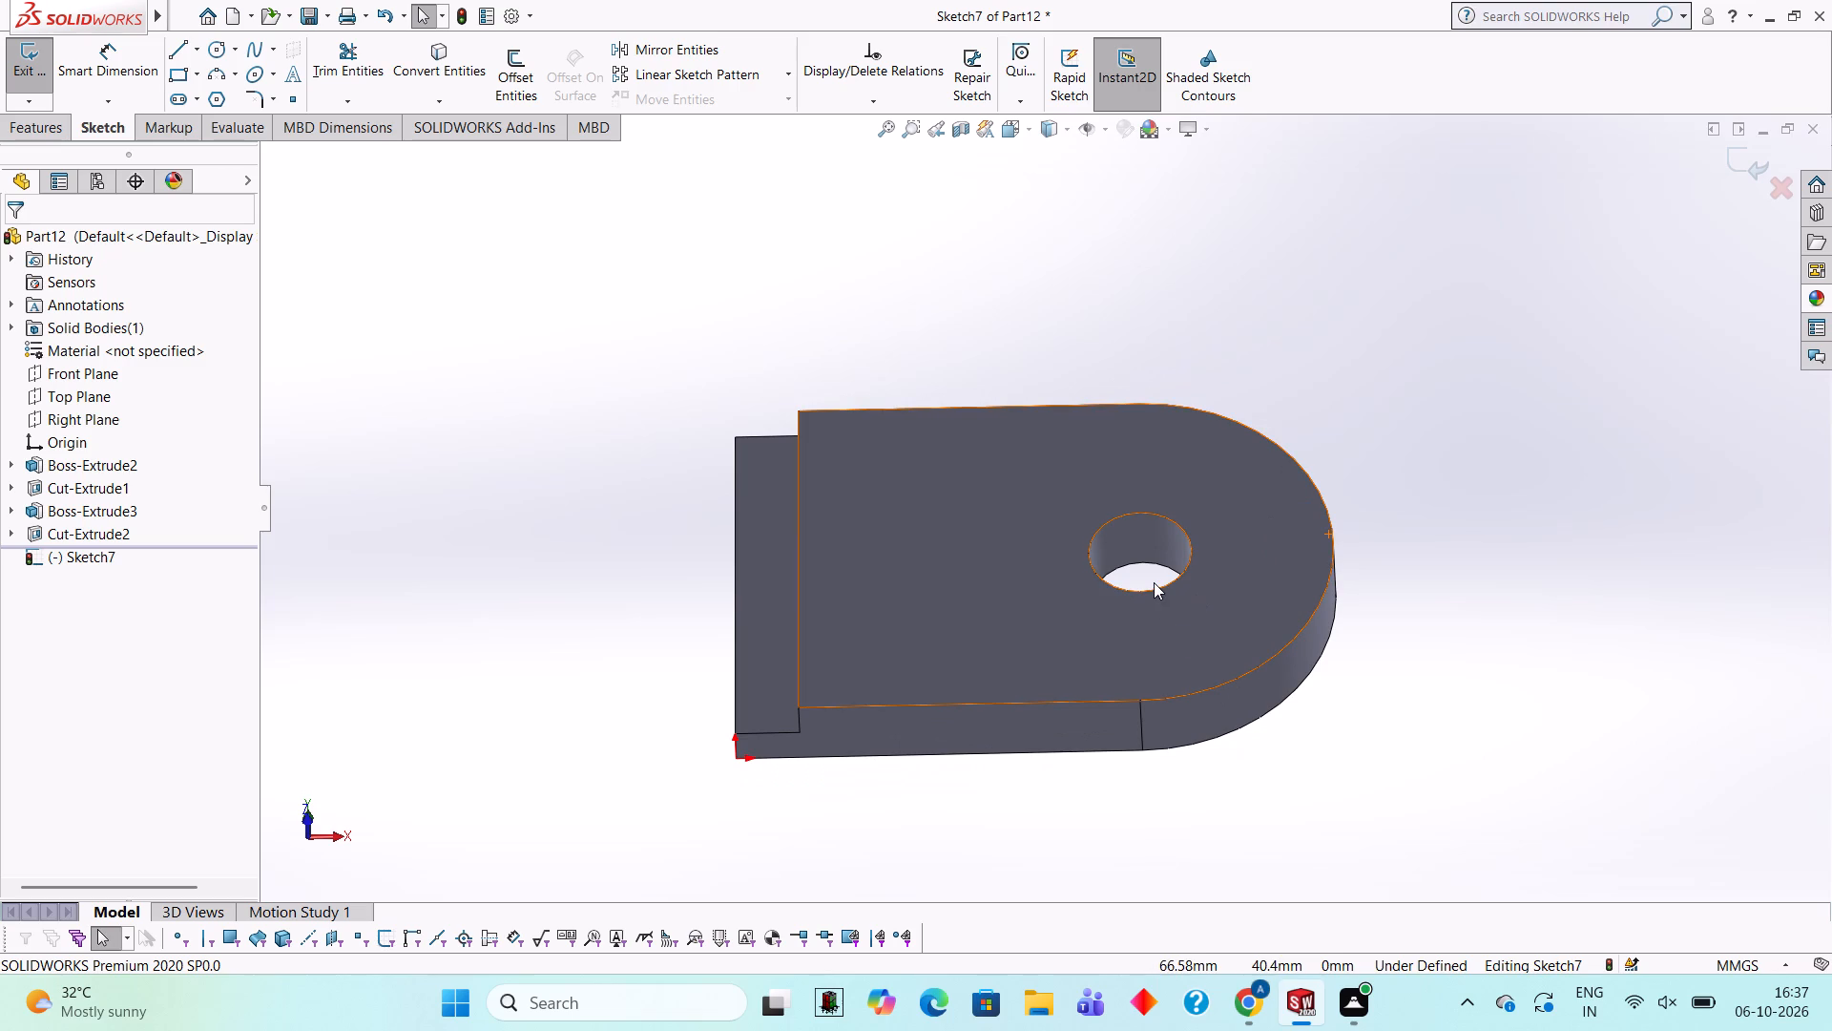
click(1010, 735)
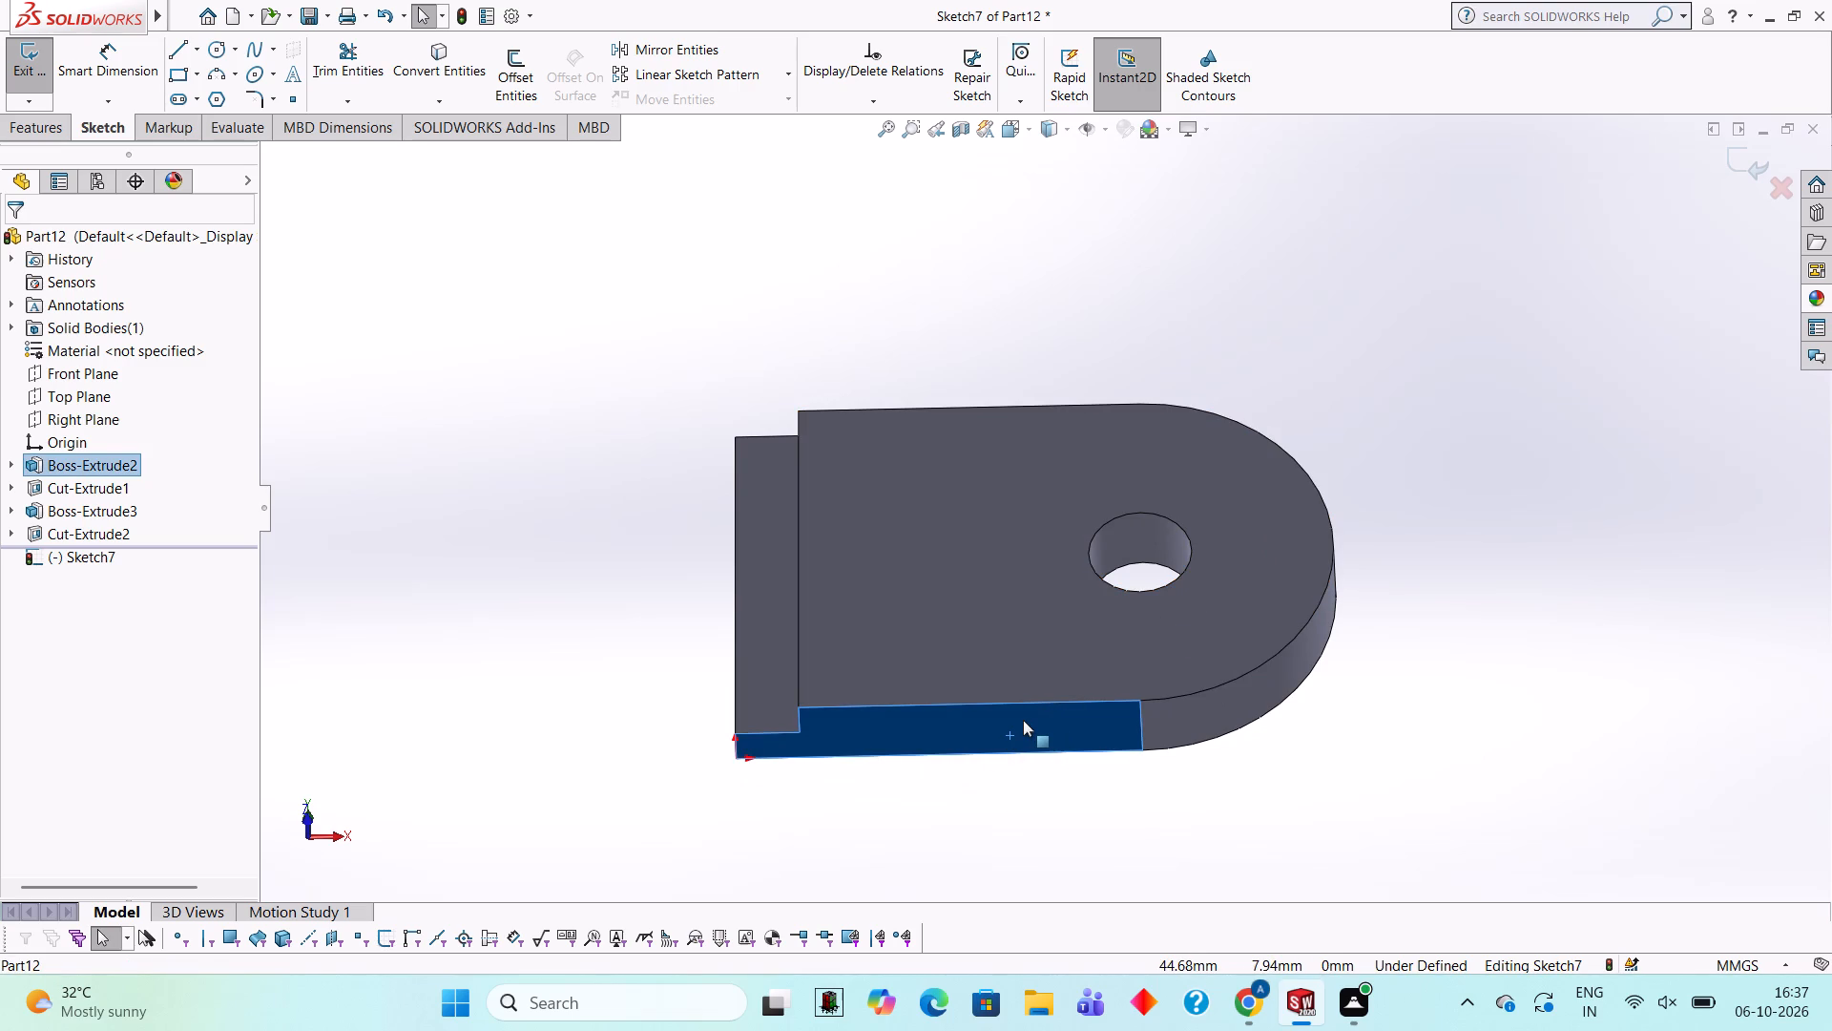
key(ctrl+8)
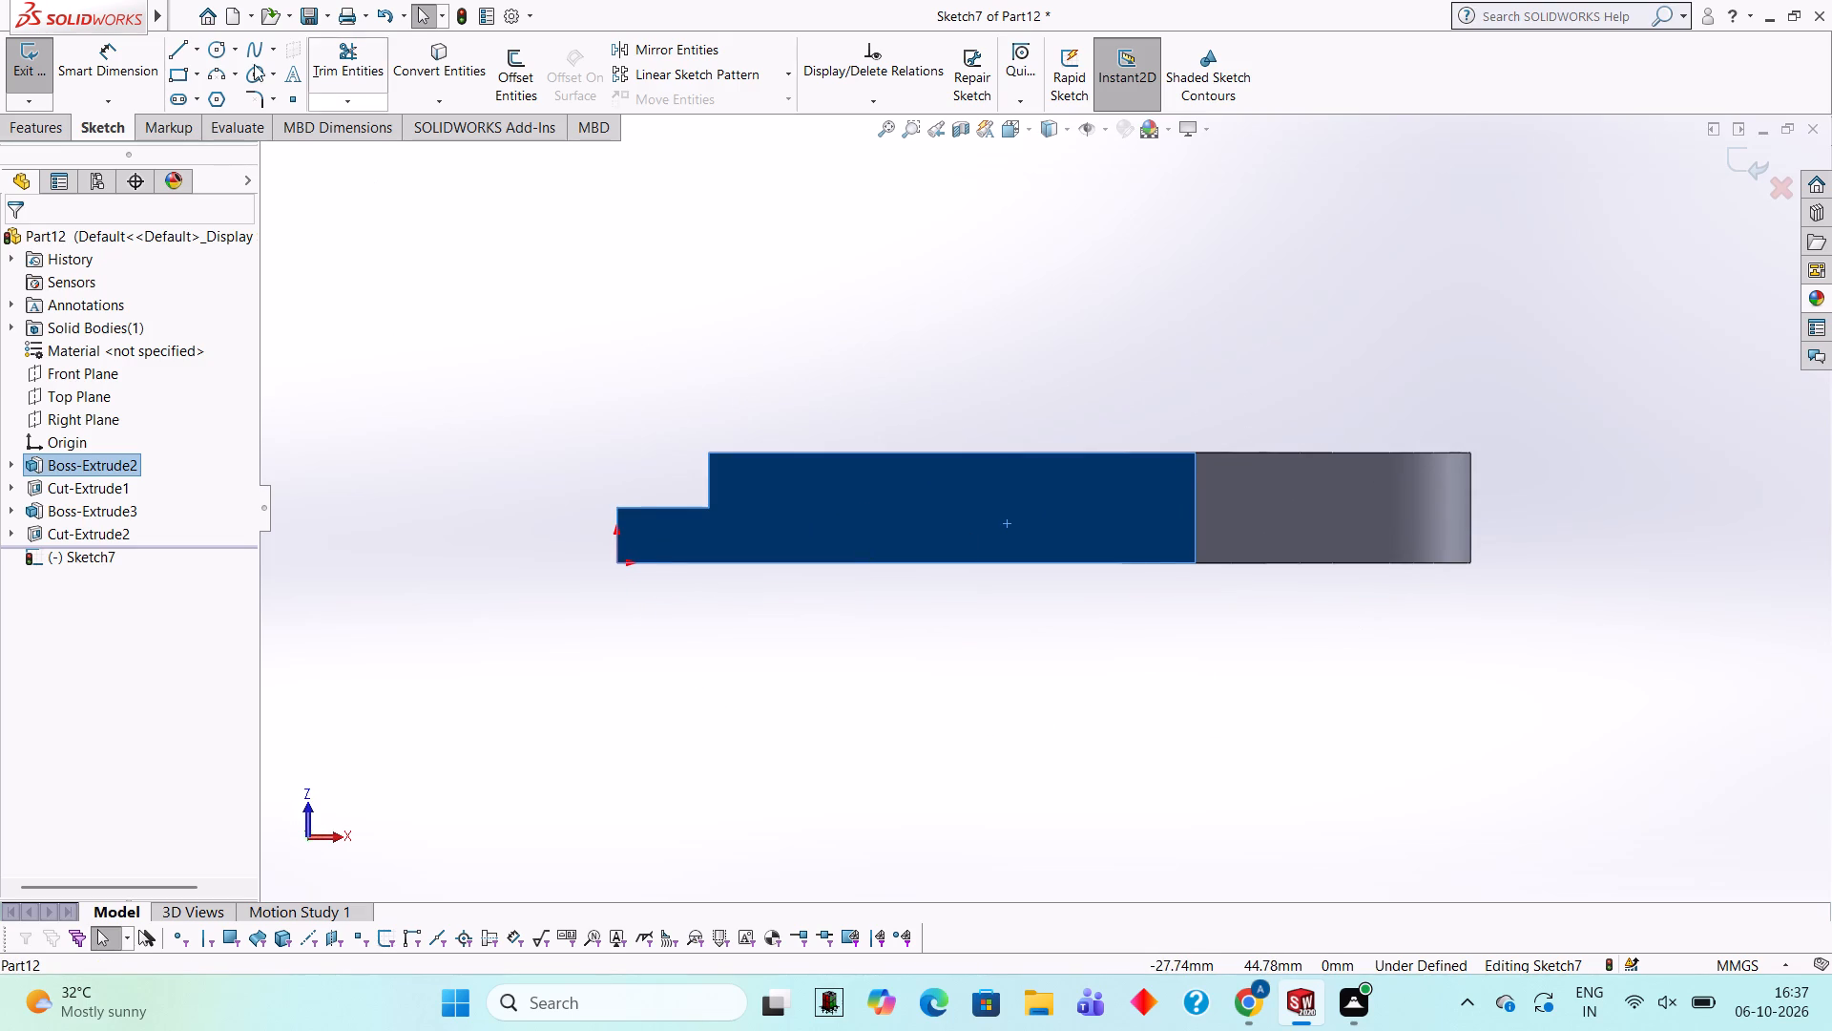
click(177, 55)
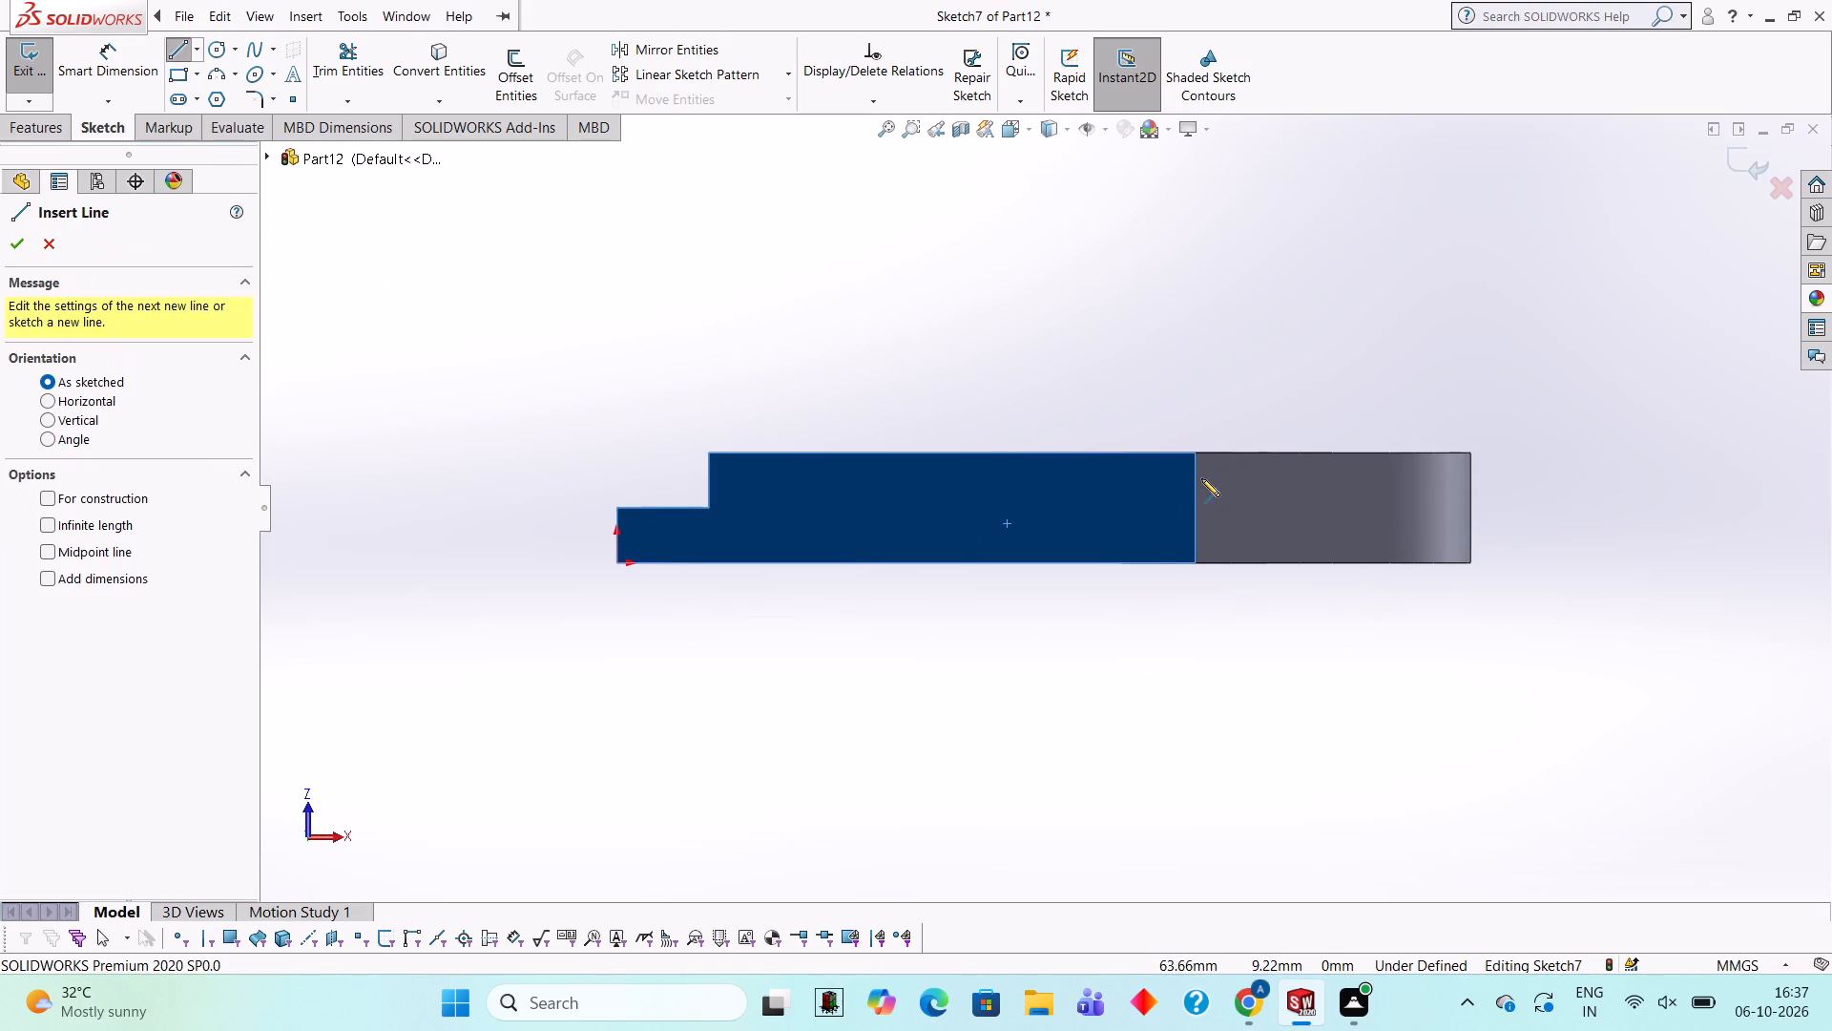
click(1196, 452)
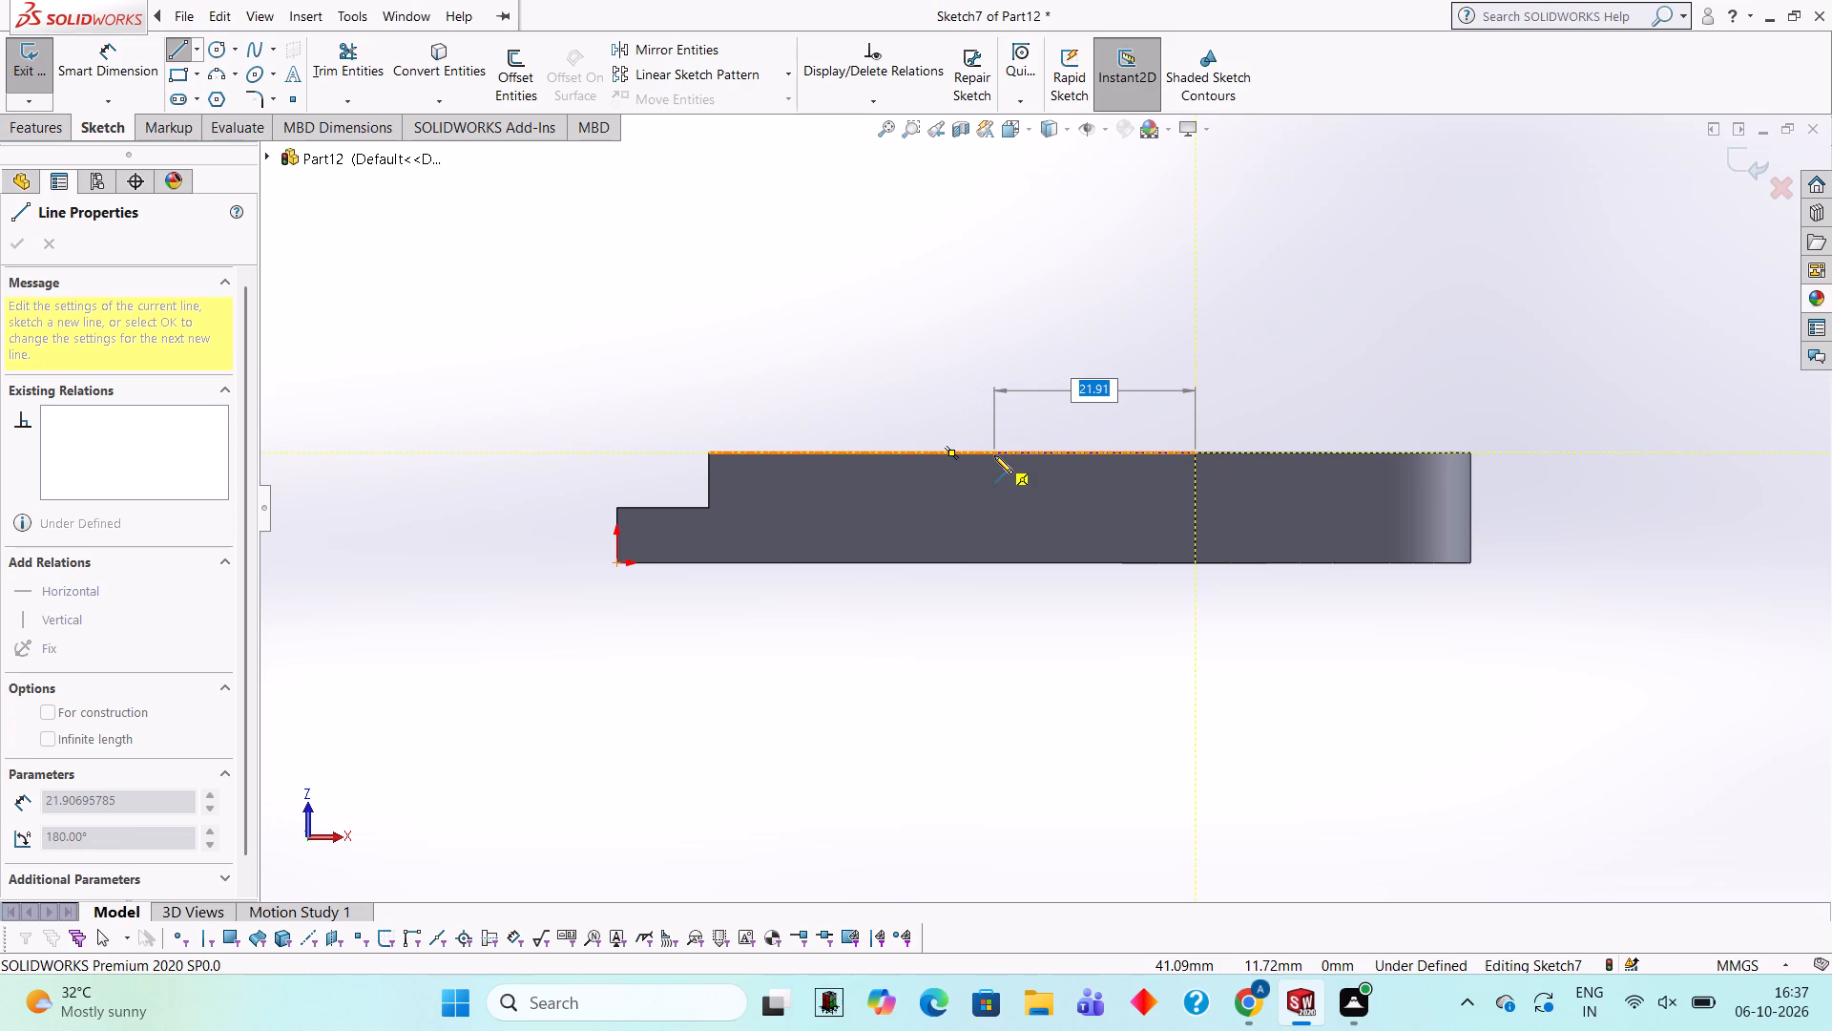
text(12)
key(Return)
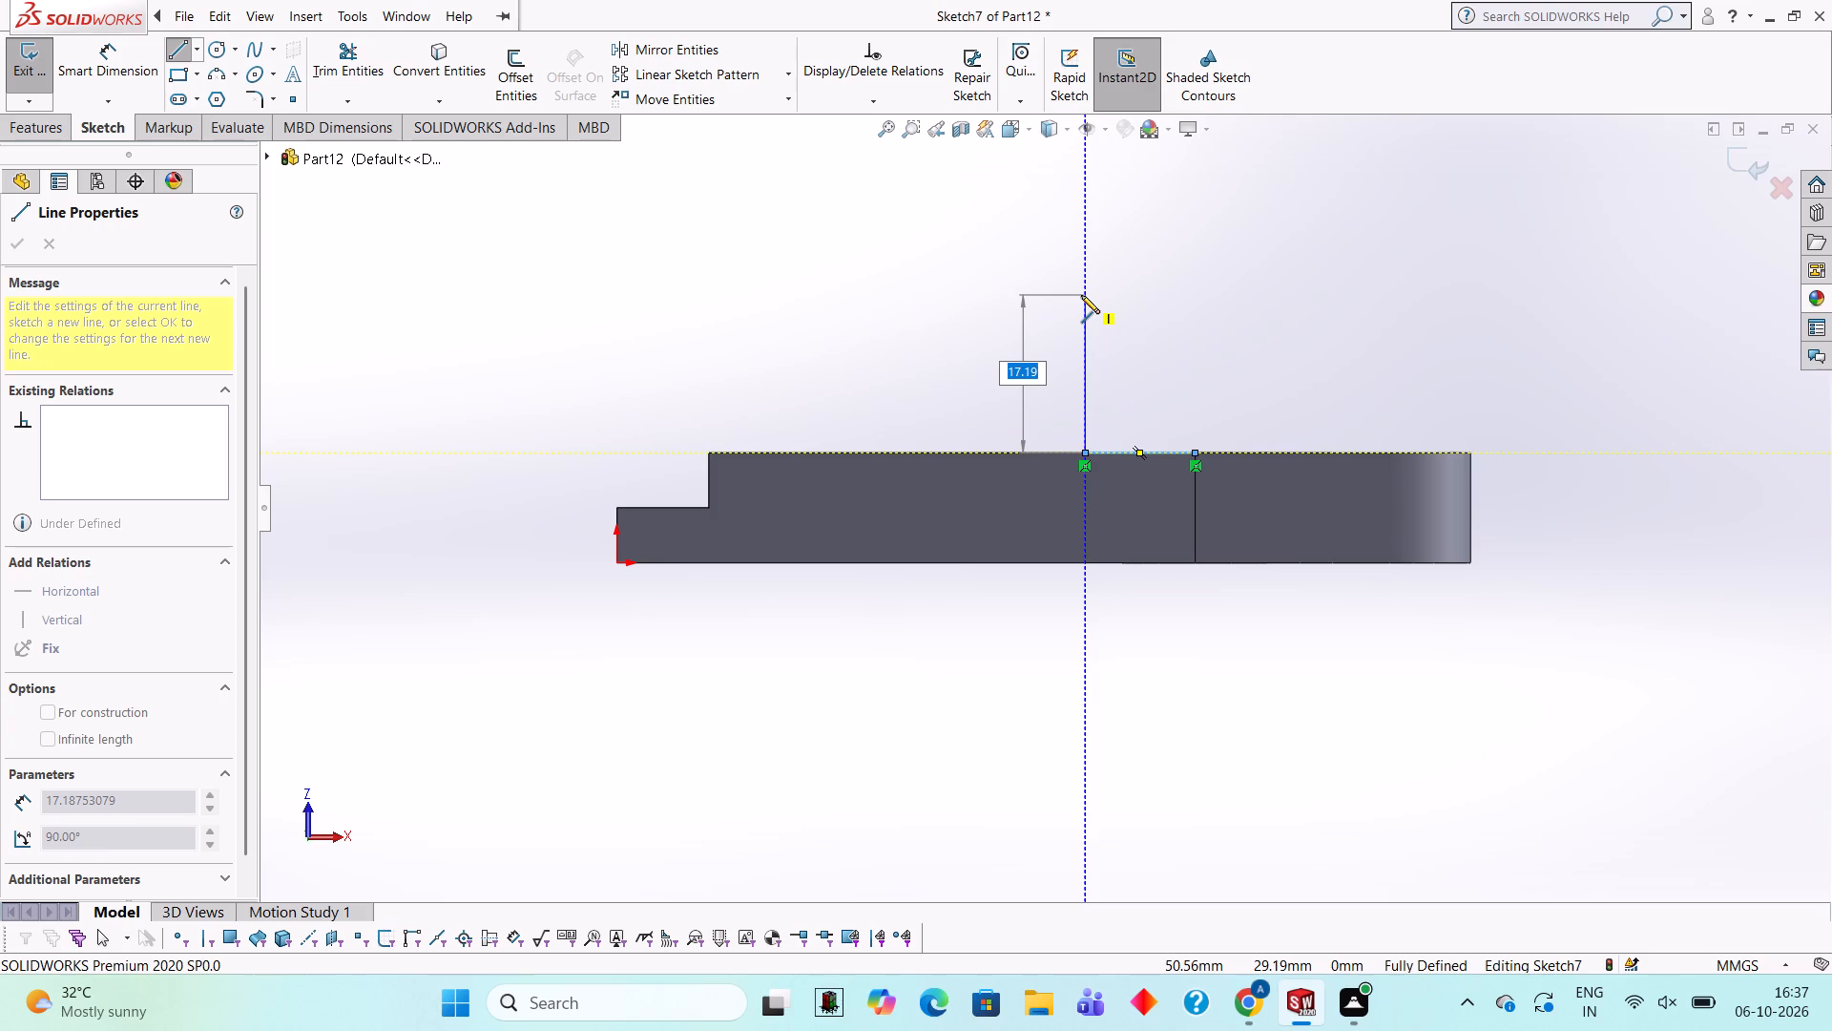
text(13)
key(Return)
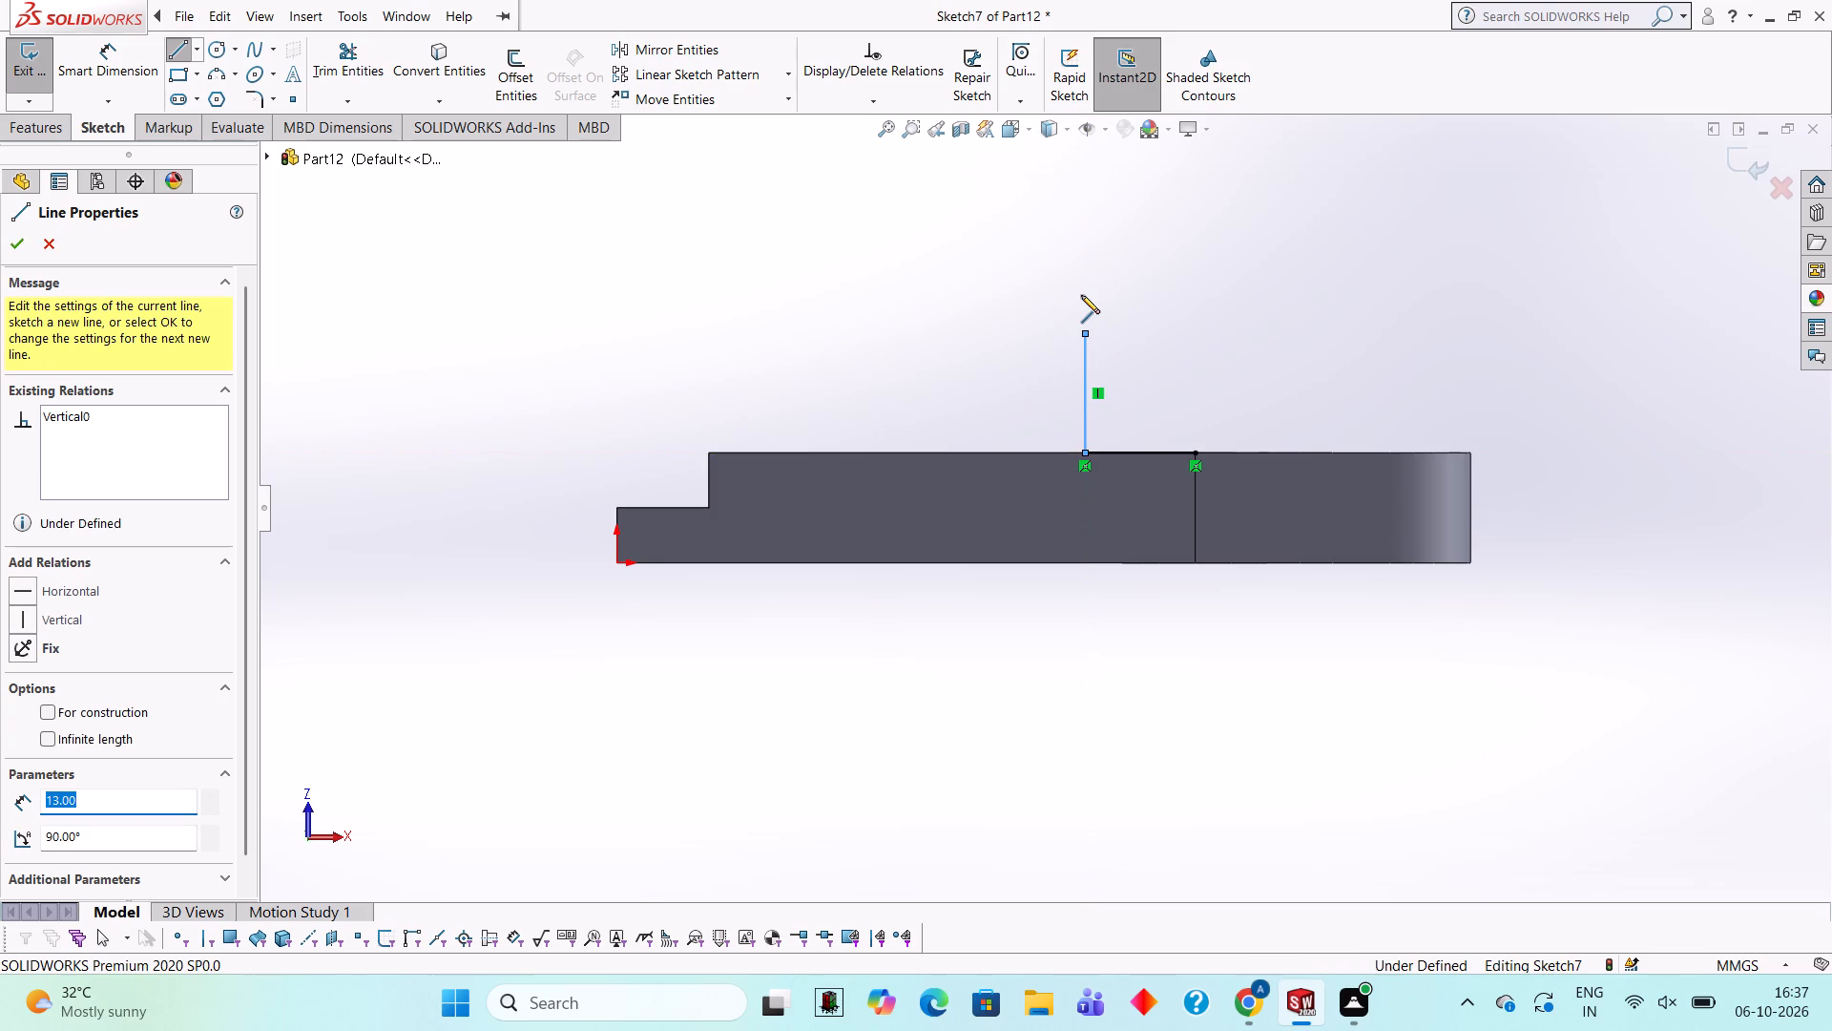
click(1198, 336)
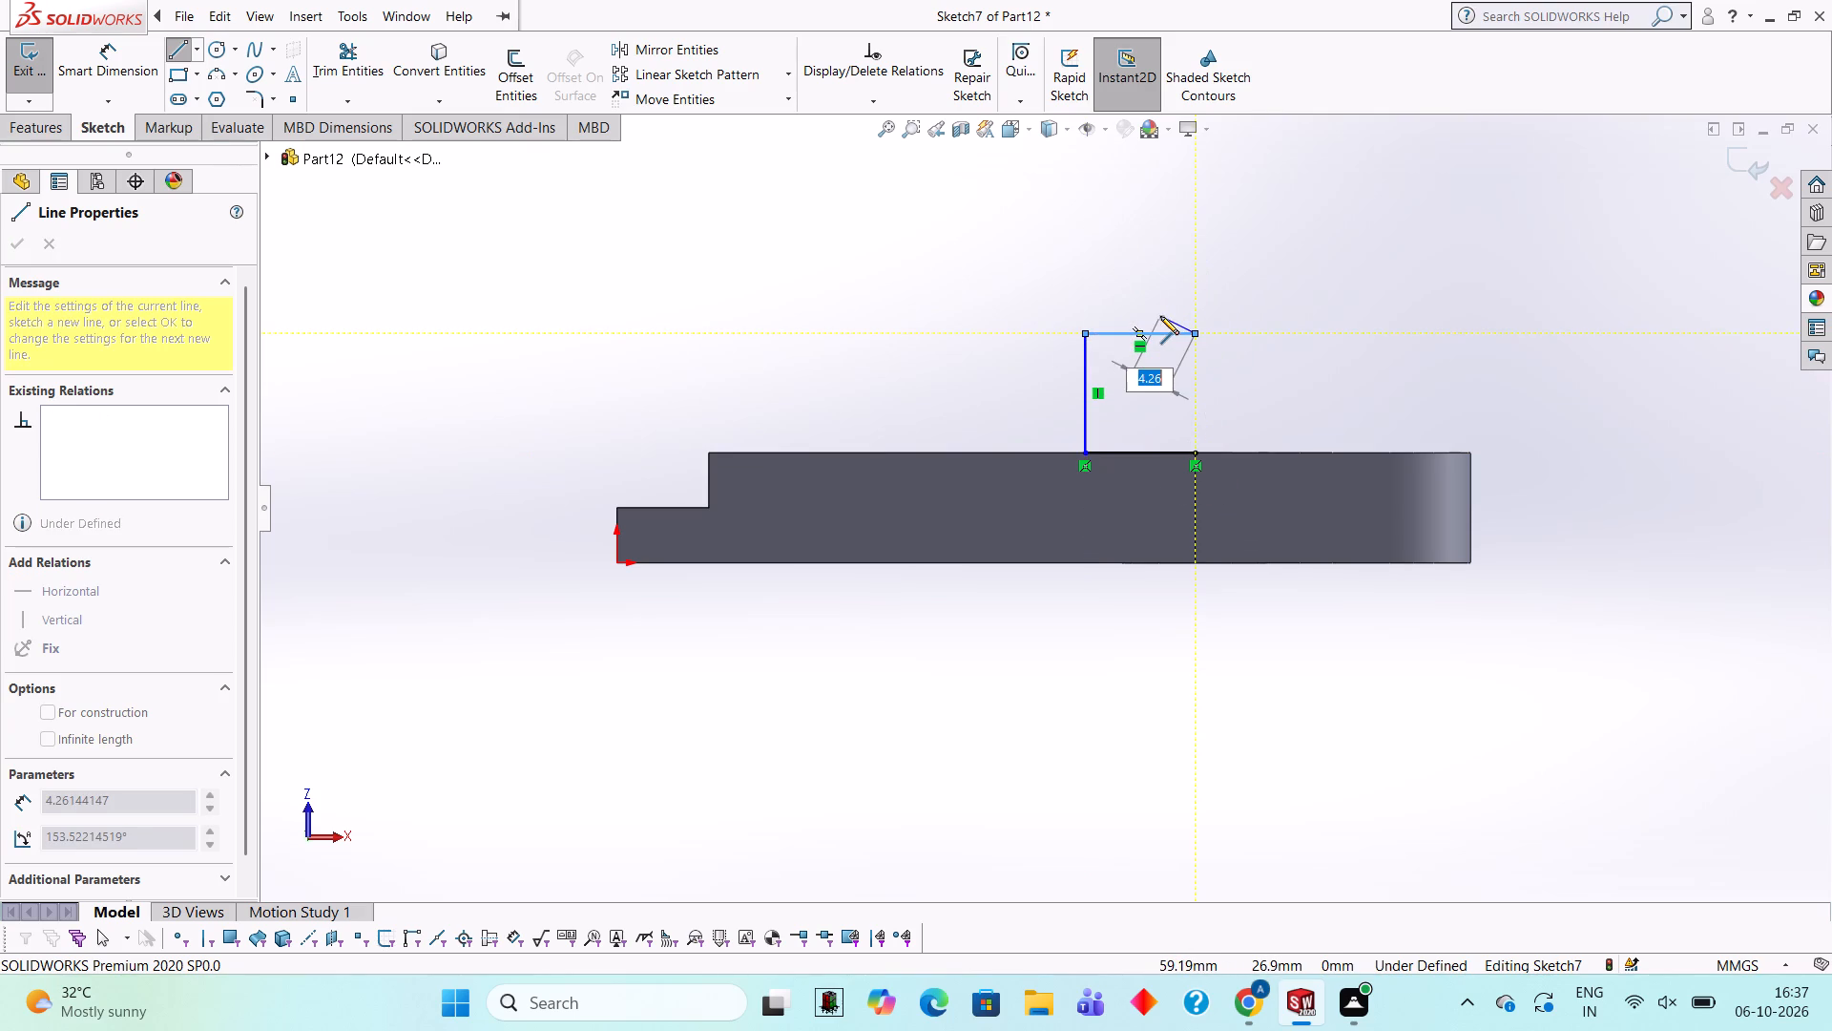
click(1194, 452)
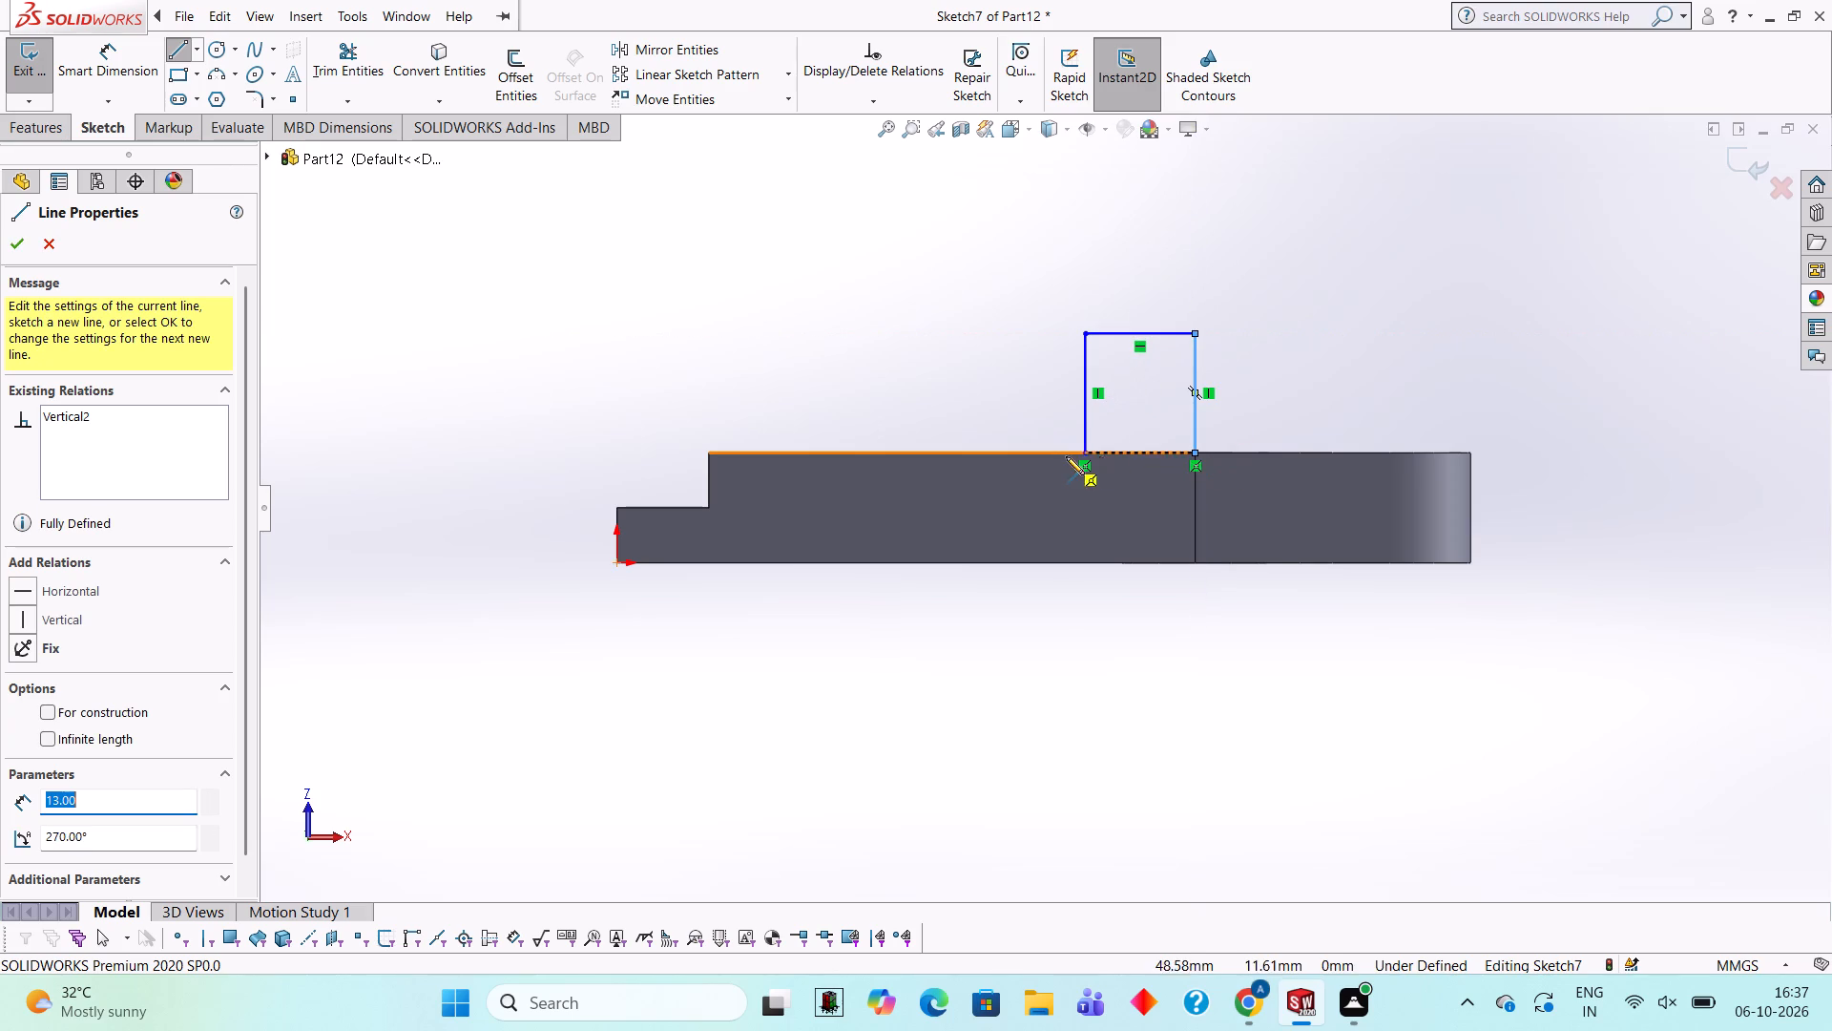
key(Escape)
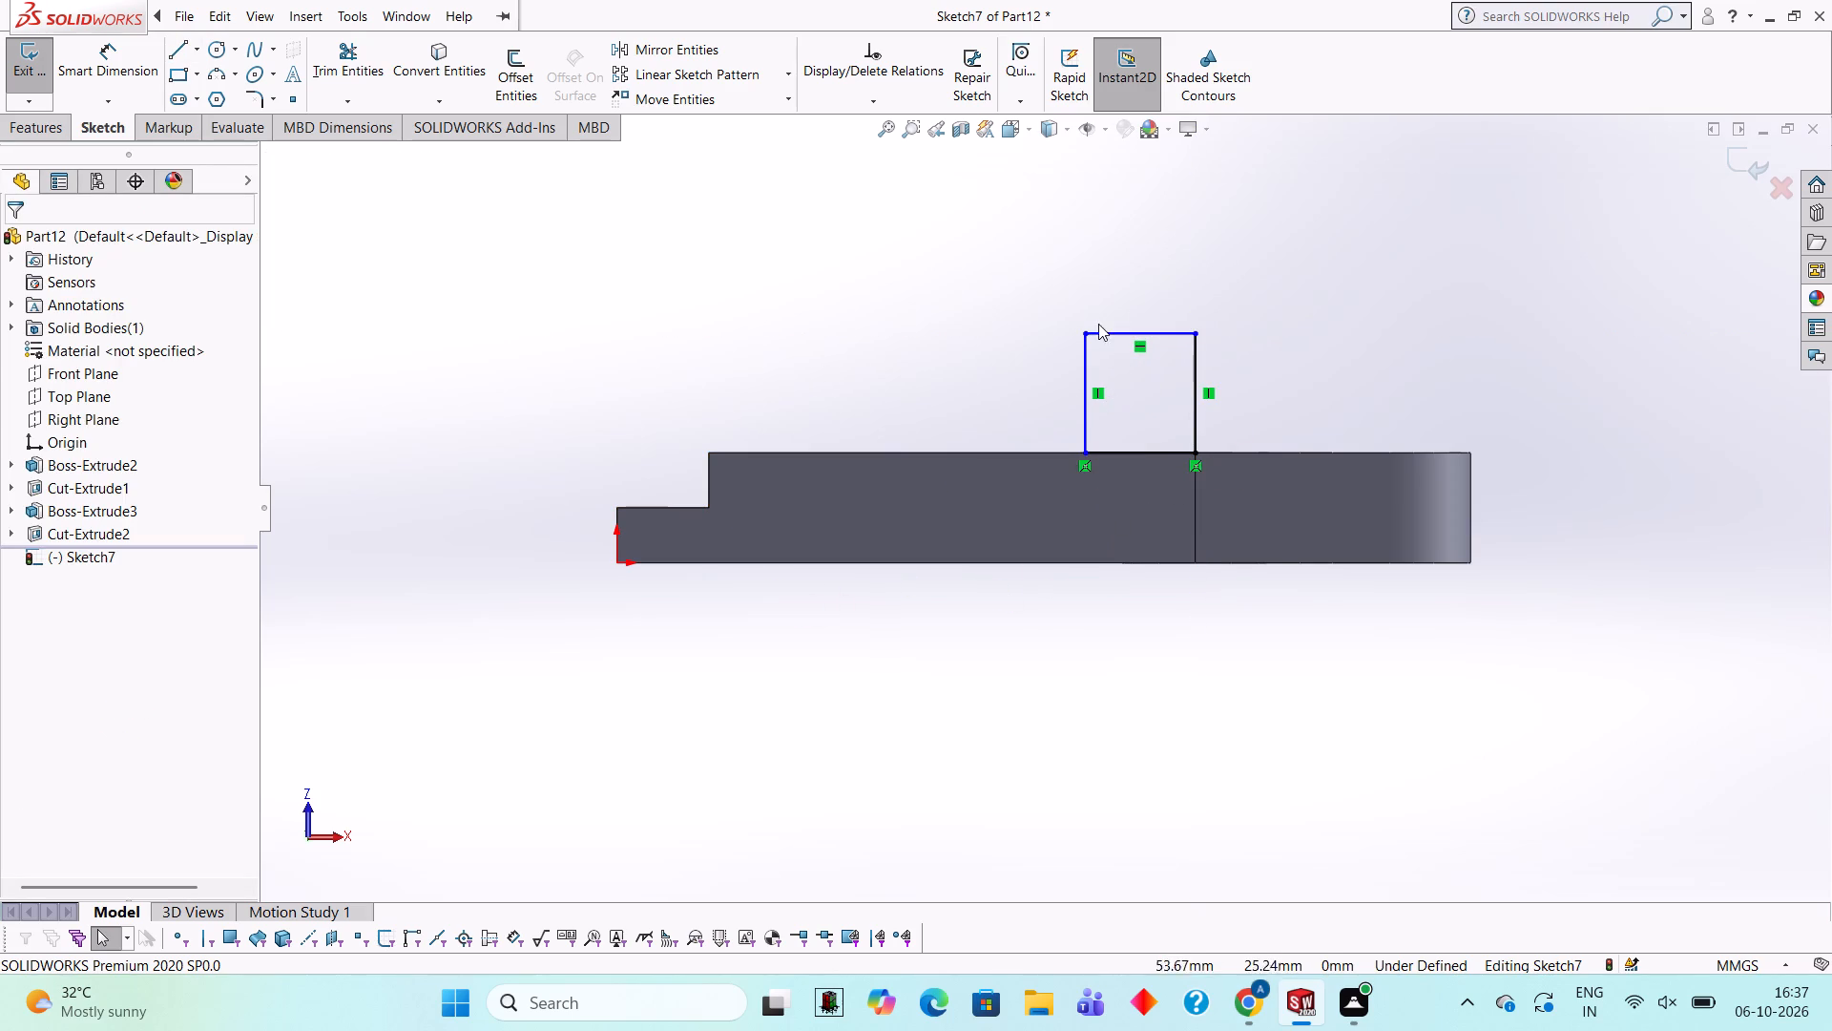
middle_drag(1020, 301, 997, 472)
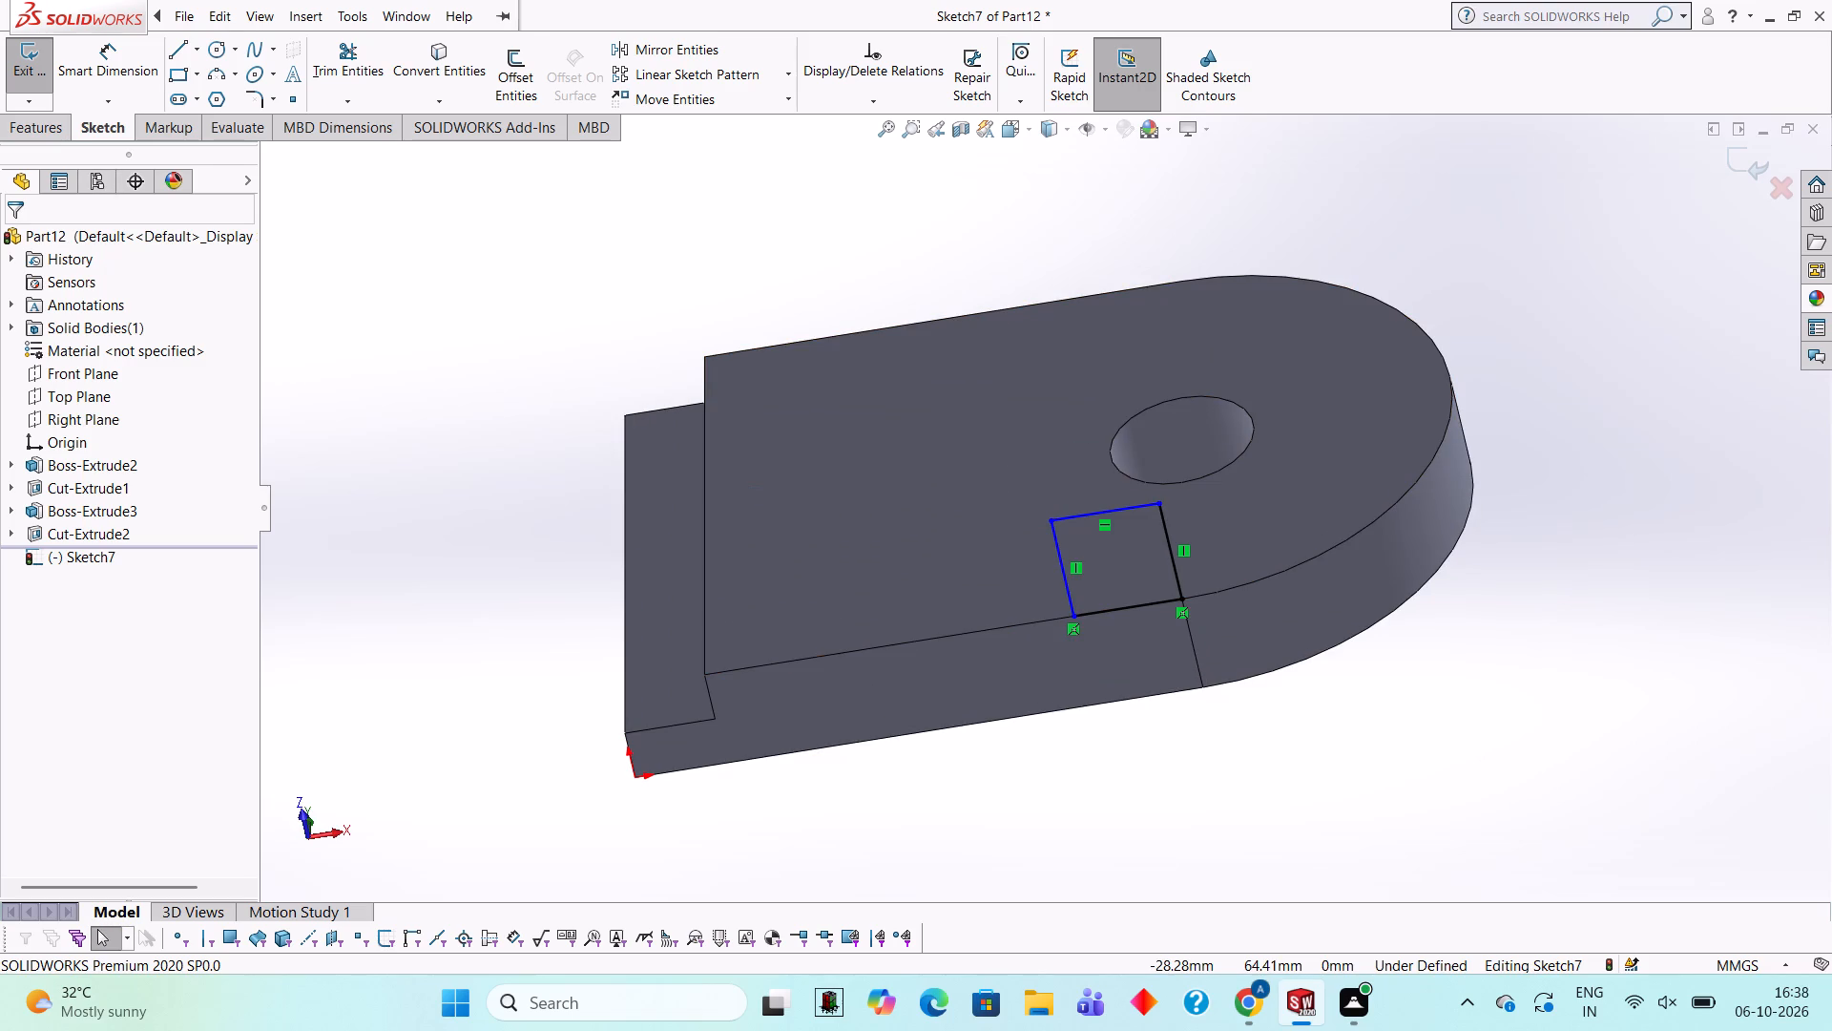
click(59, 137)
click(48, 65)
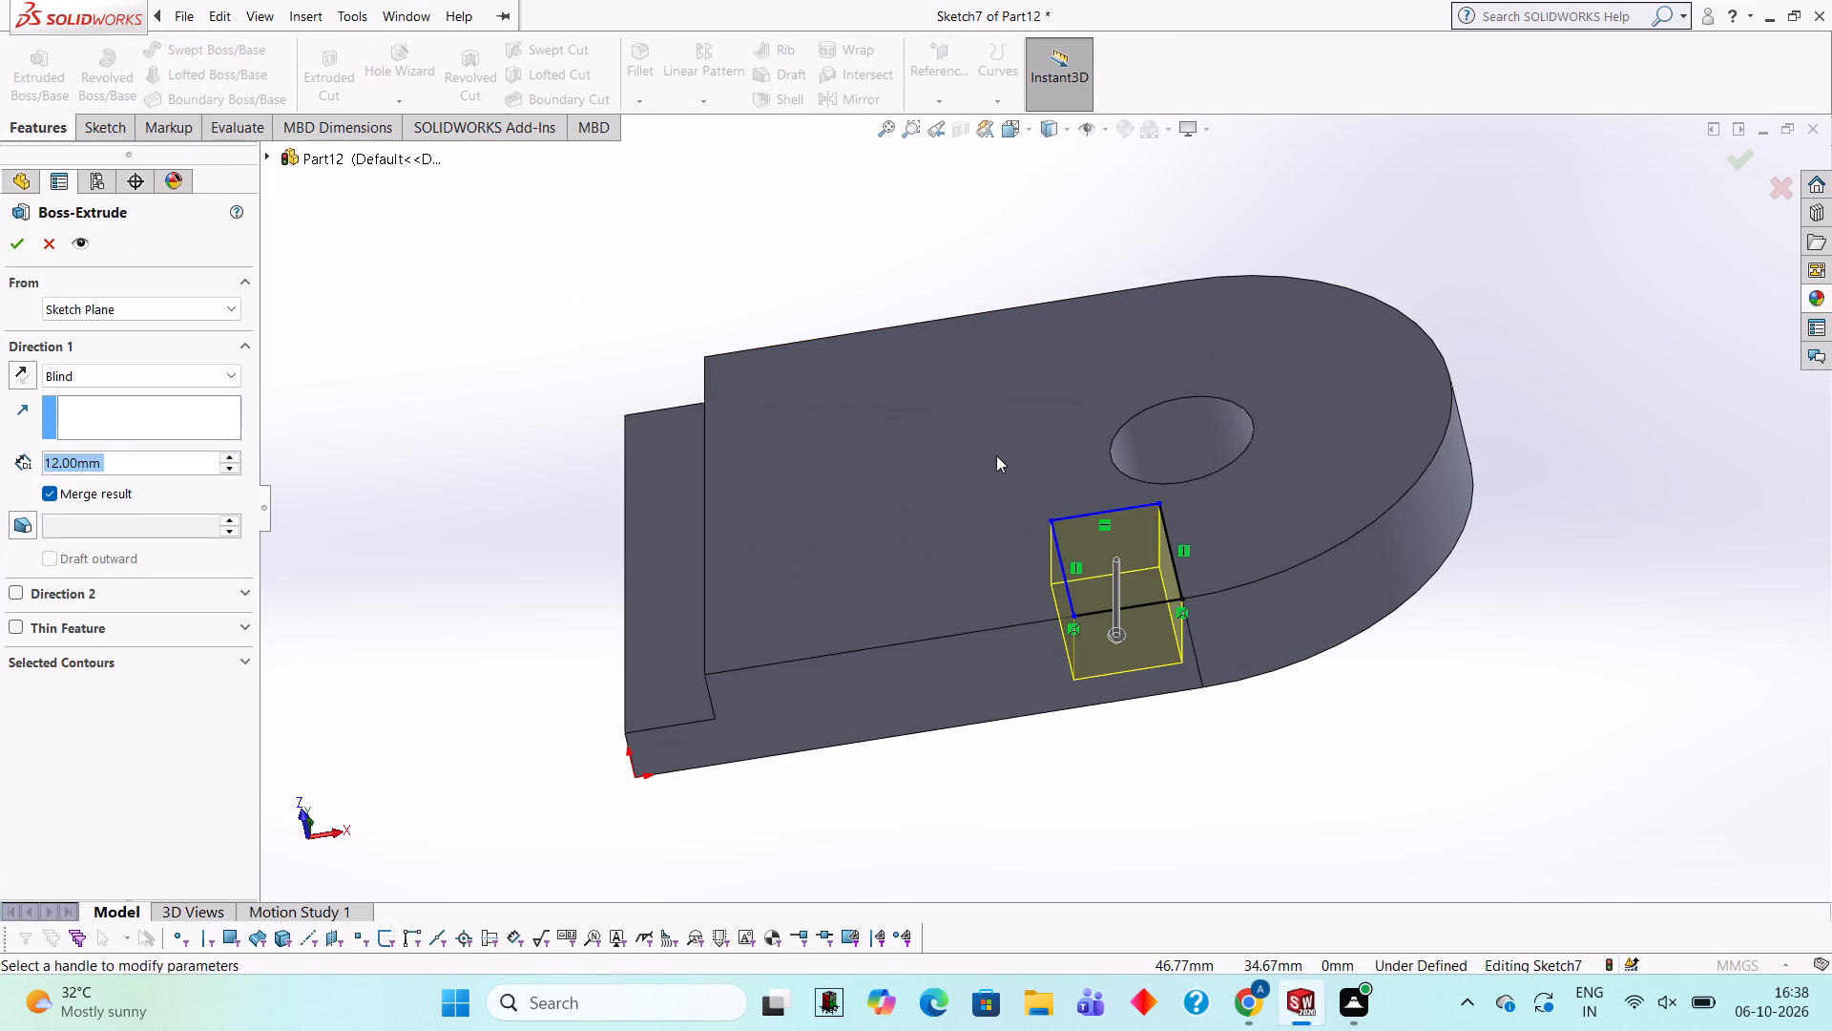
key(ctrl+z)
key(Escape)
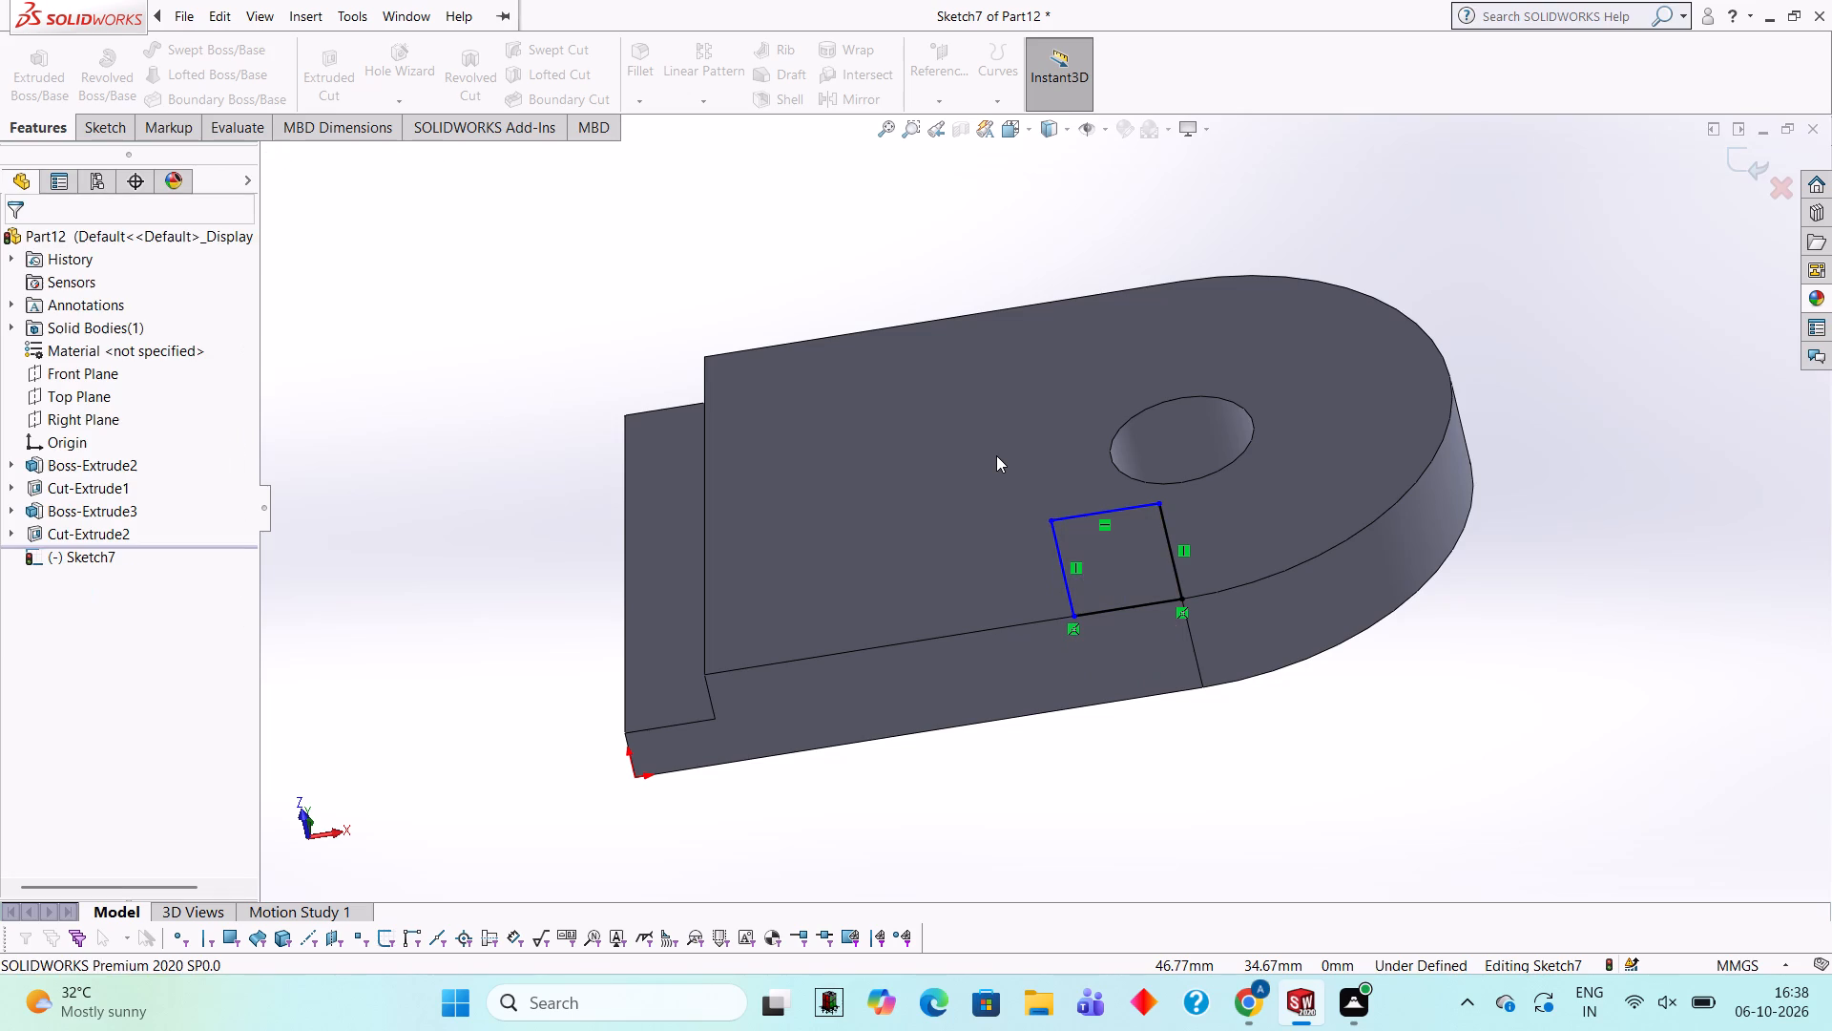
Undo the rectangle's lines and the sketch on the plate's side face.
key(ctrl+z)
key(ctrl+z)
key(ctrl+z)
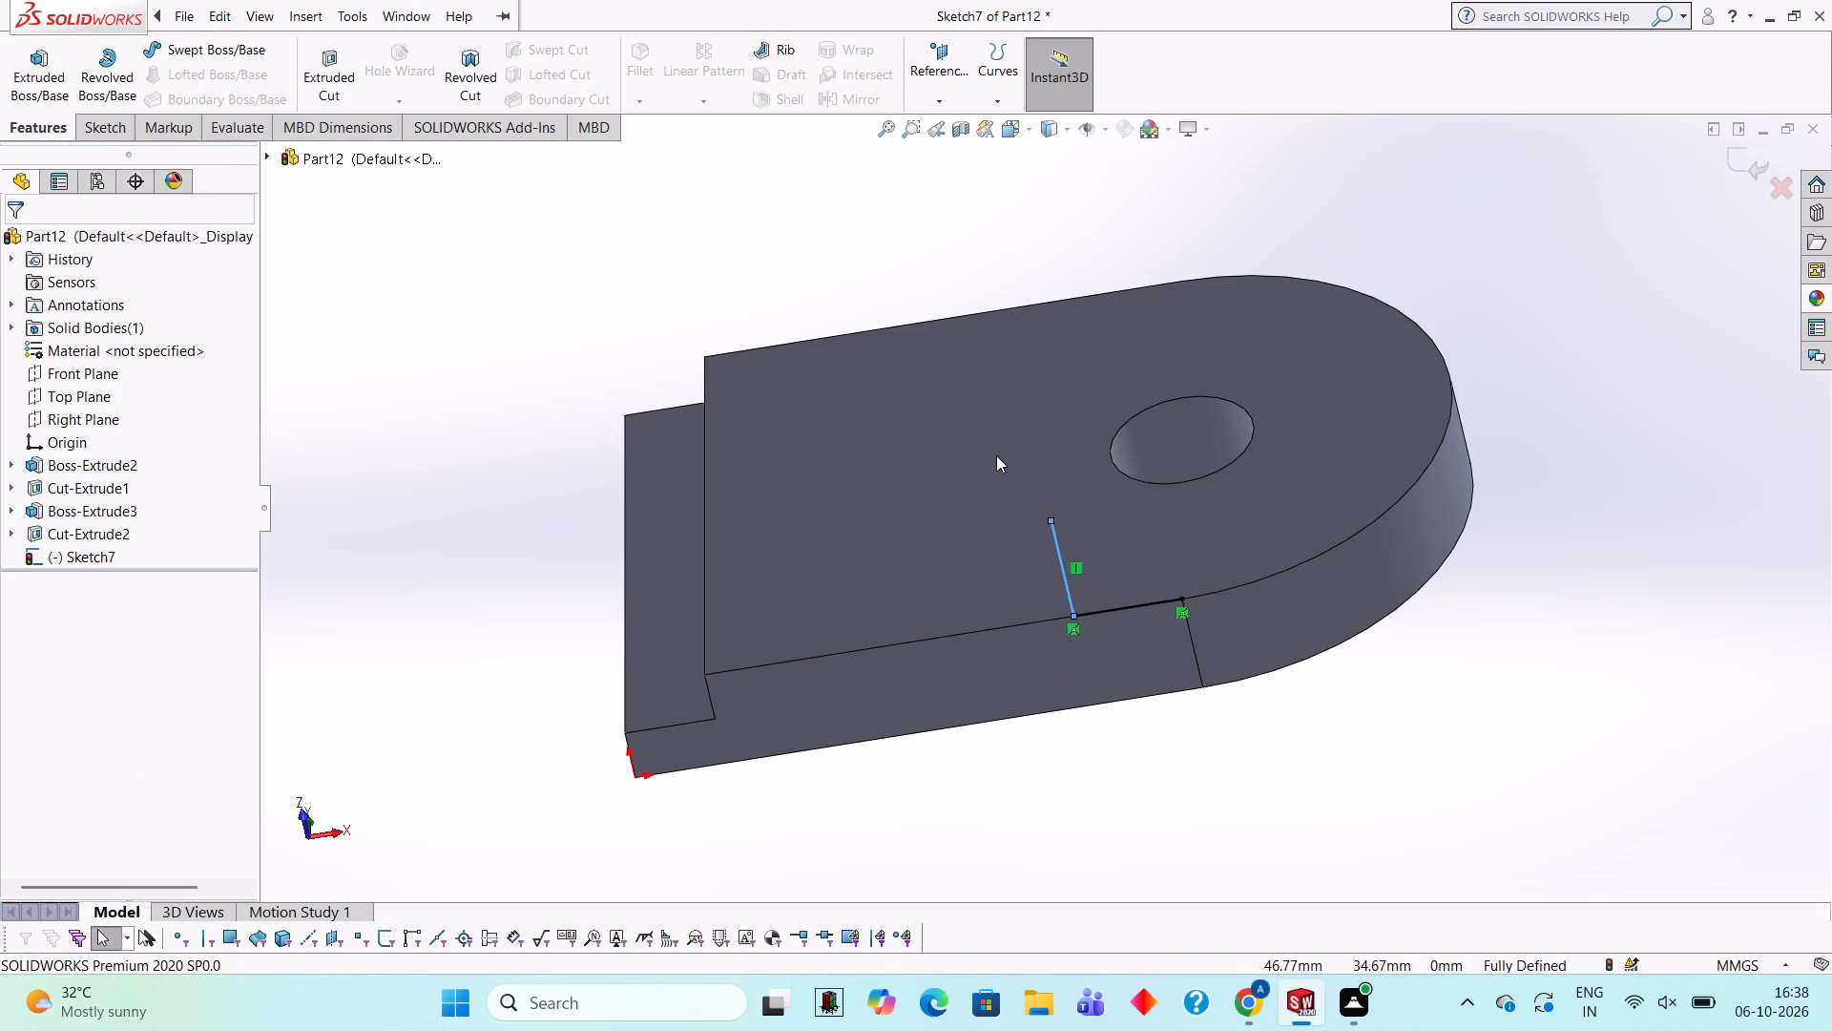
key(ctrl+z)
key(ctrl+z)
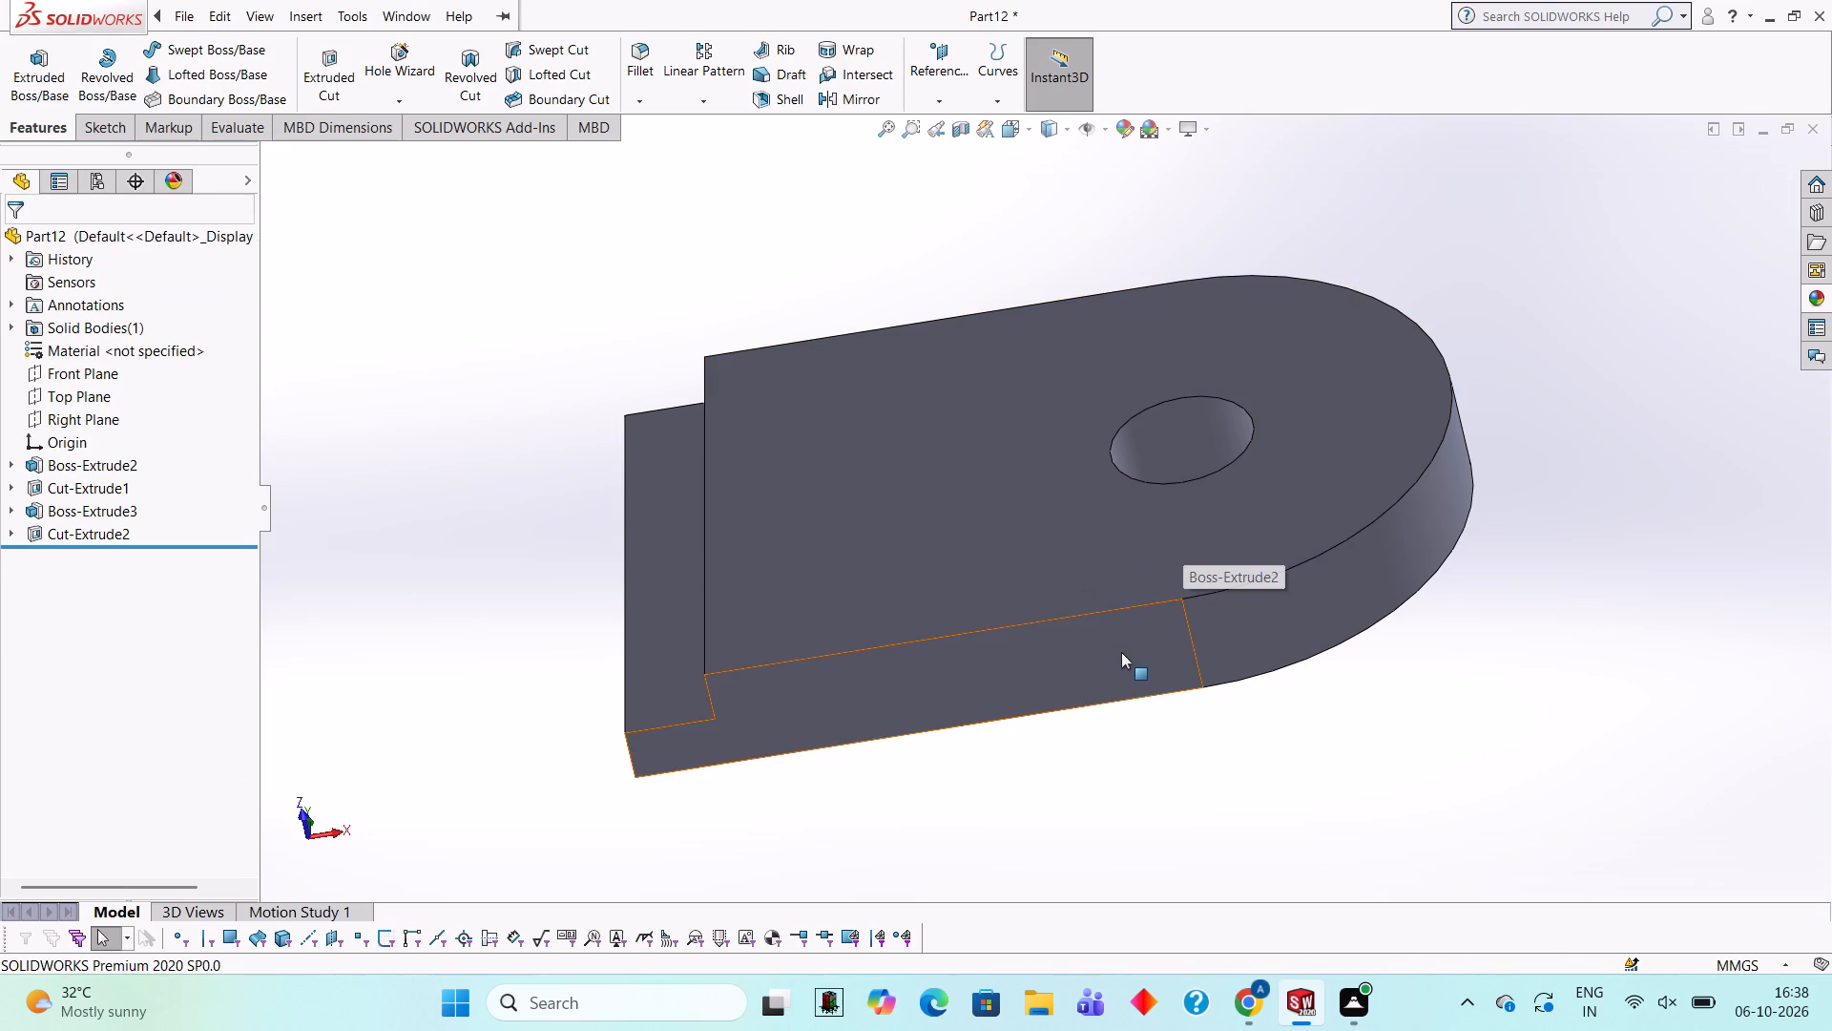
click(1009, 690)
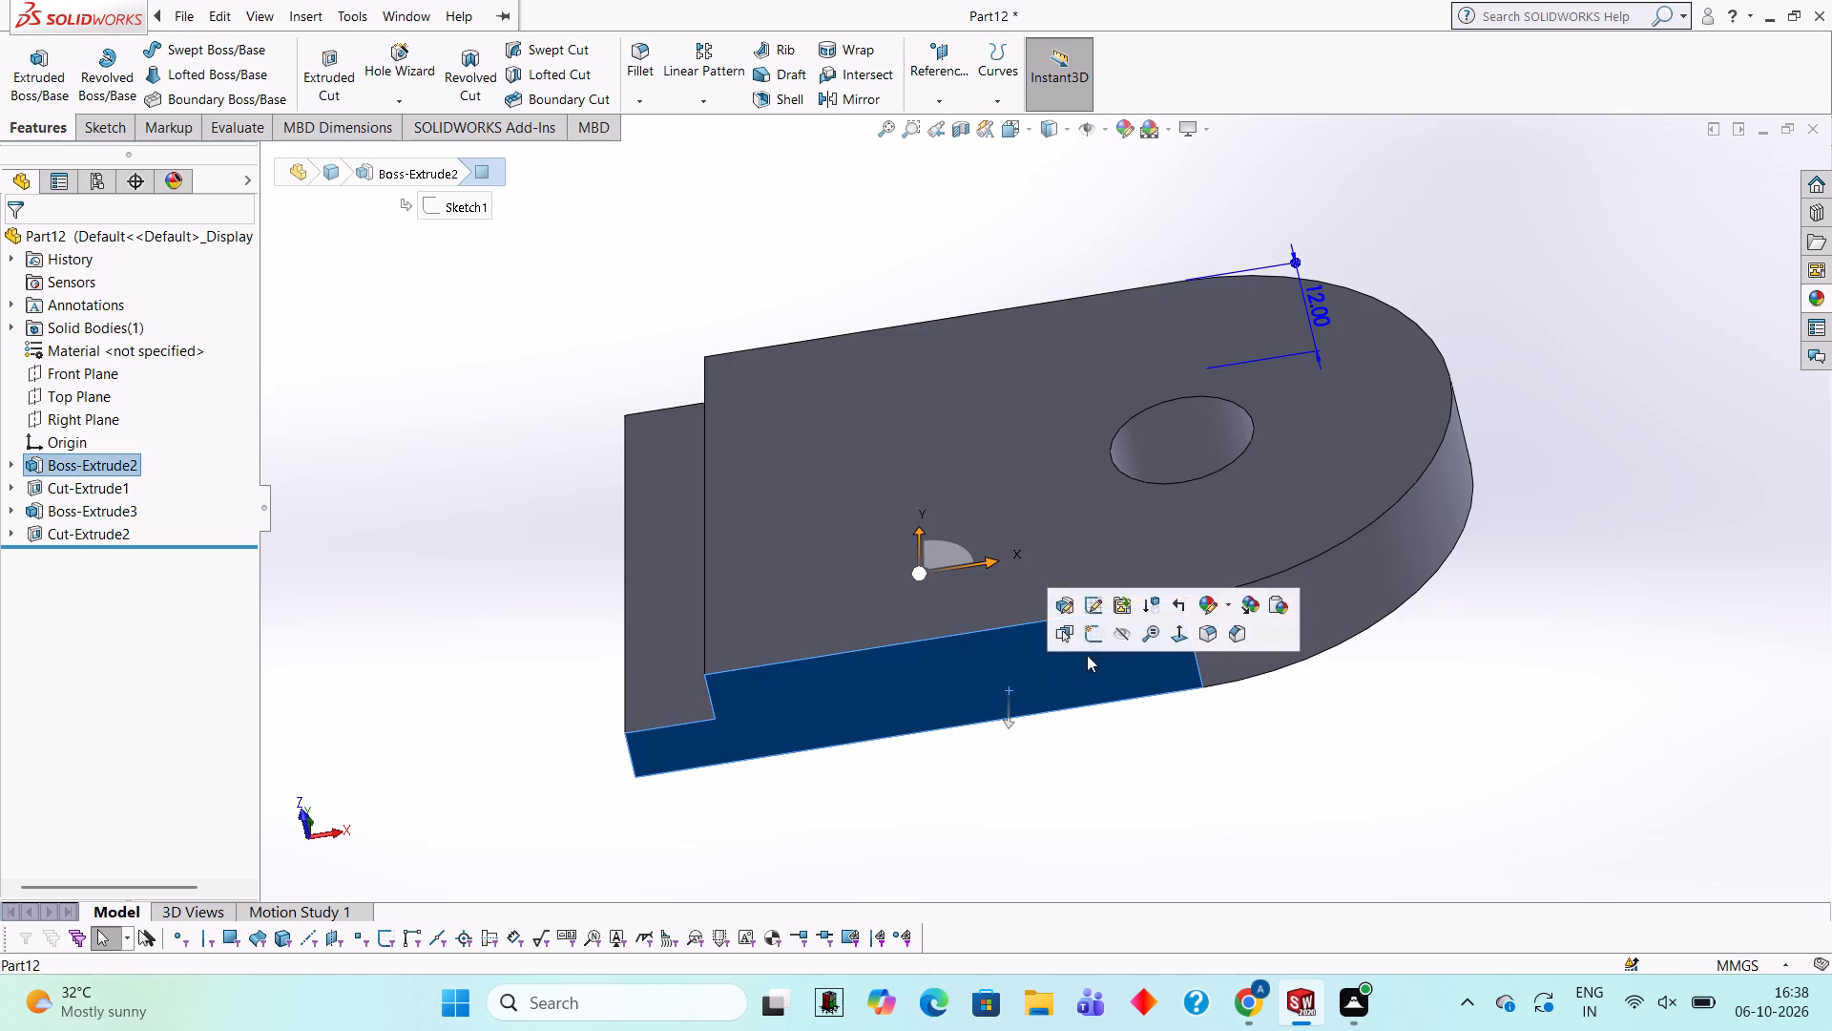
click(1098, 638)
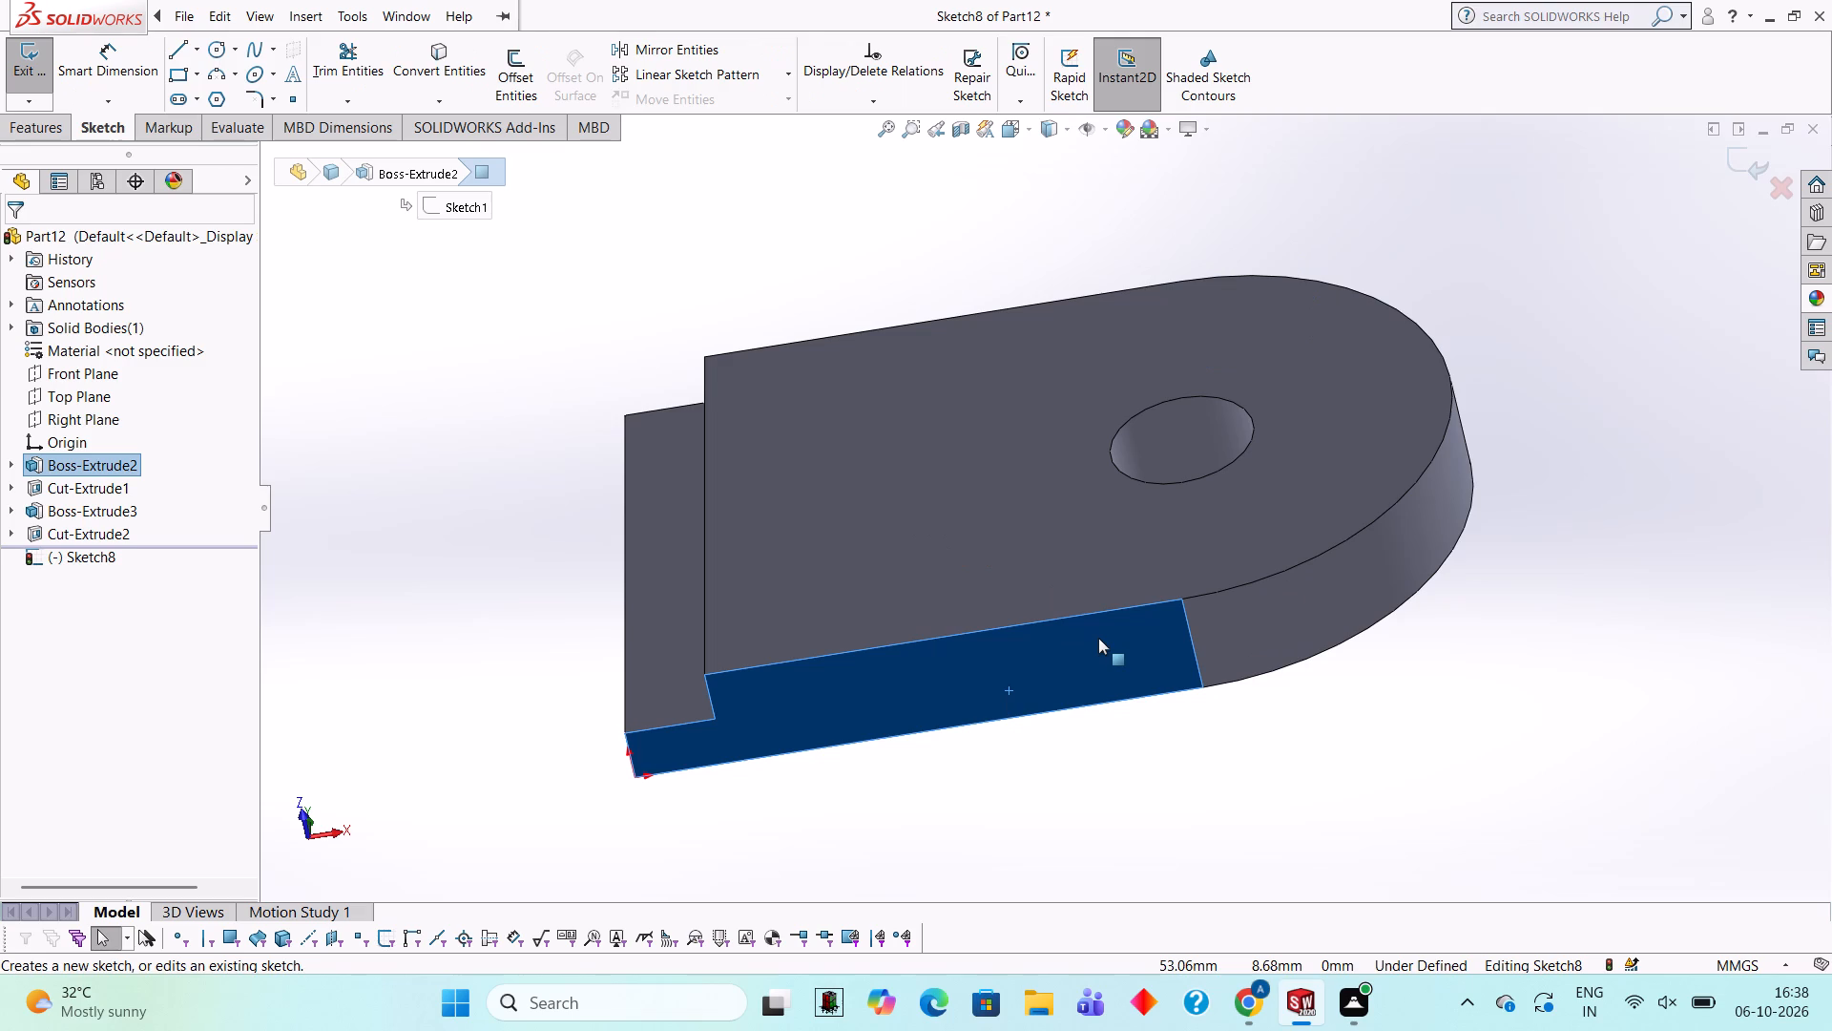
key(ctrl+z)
Undo the hole, the rounded end and the step cut, back to the rectangle sketch for the step on the plain block.
key(ctrl+z)
key(ctrl+z)
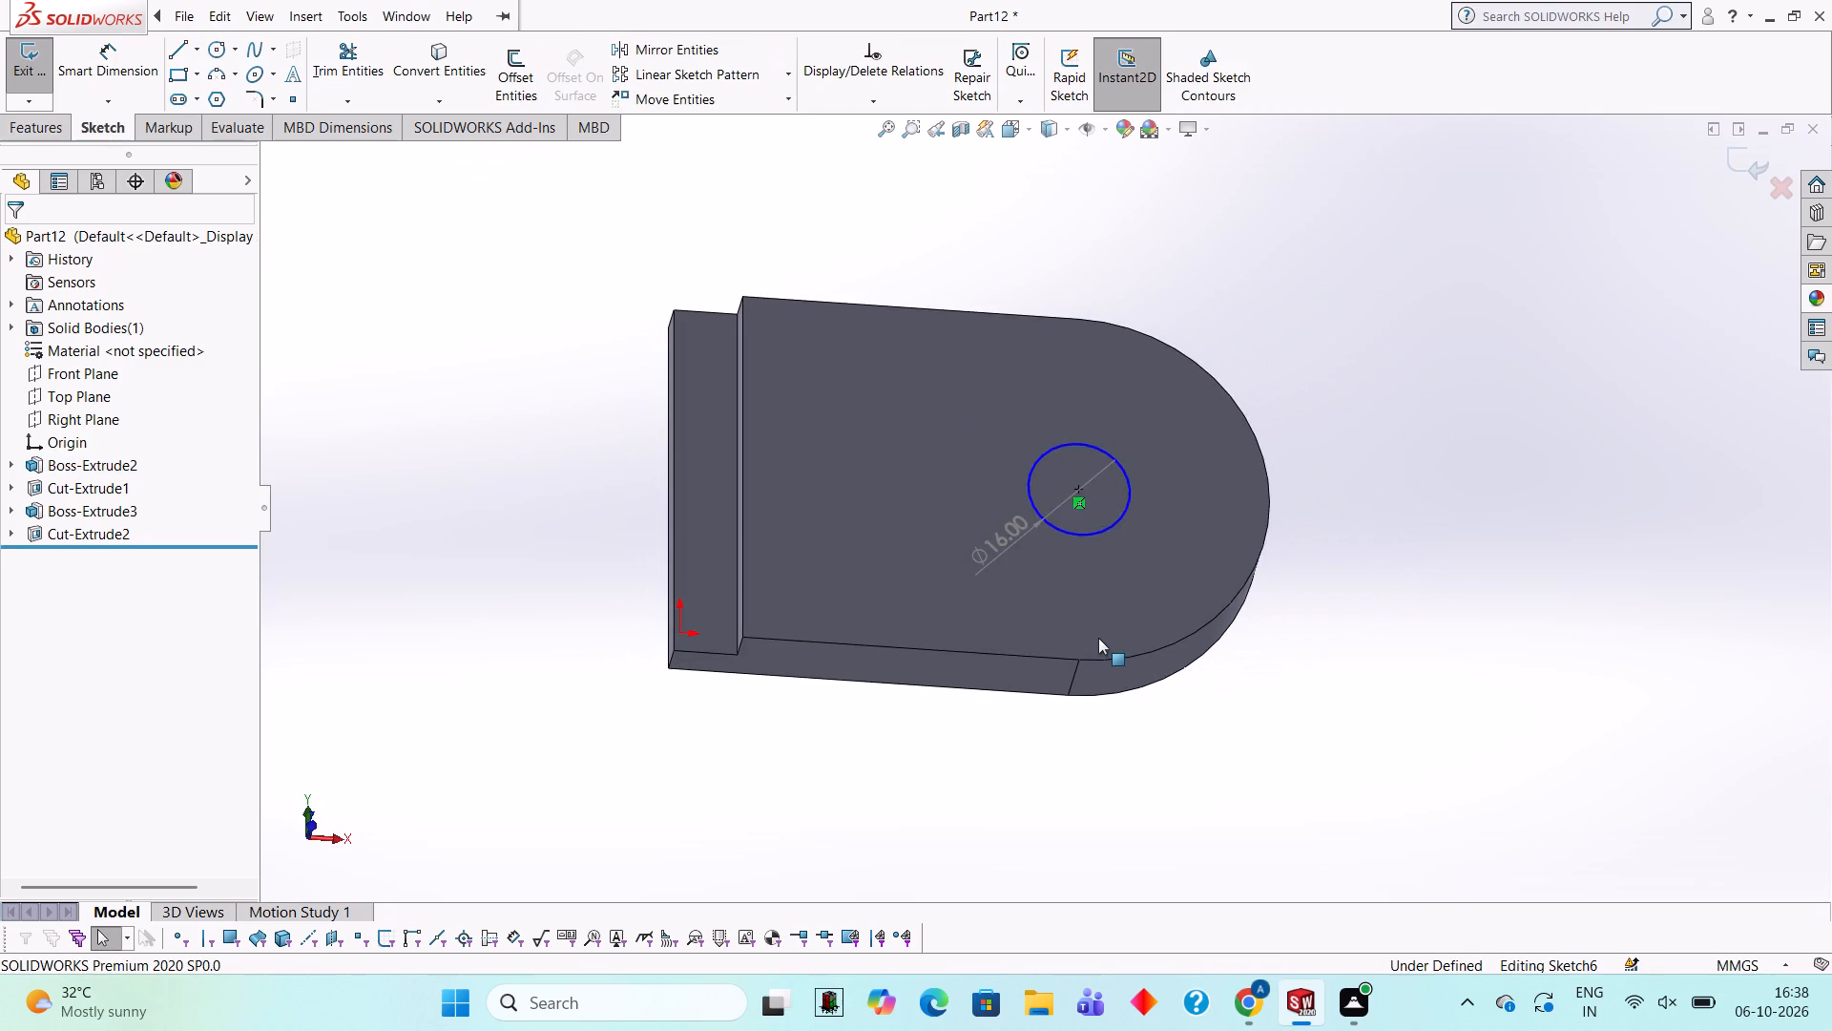
key(ctrl+z)
key(ctrl+z)
key(ctrl+z)
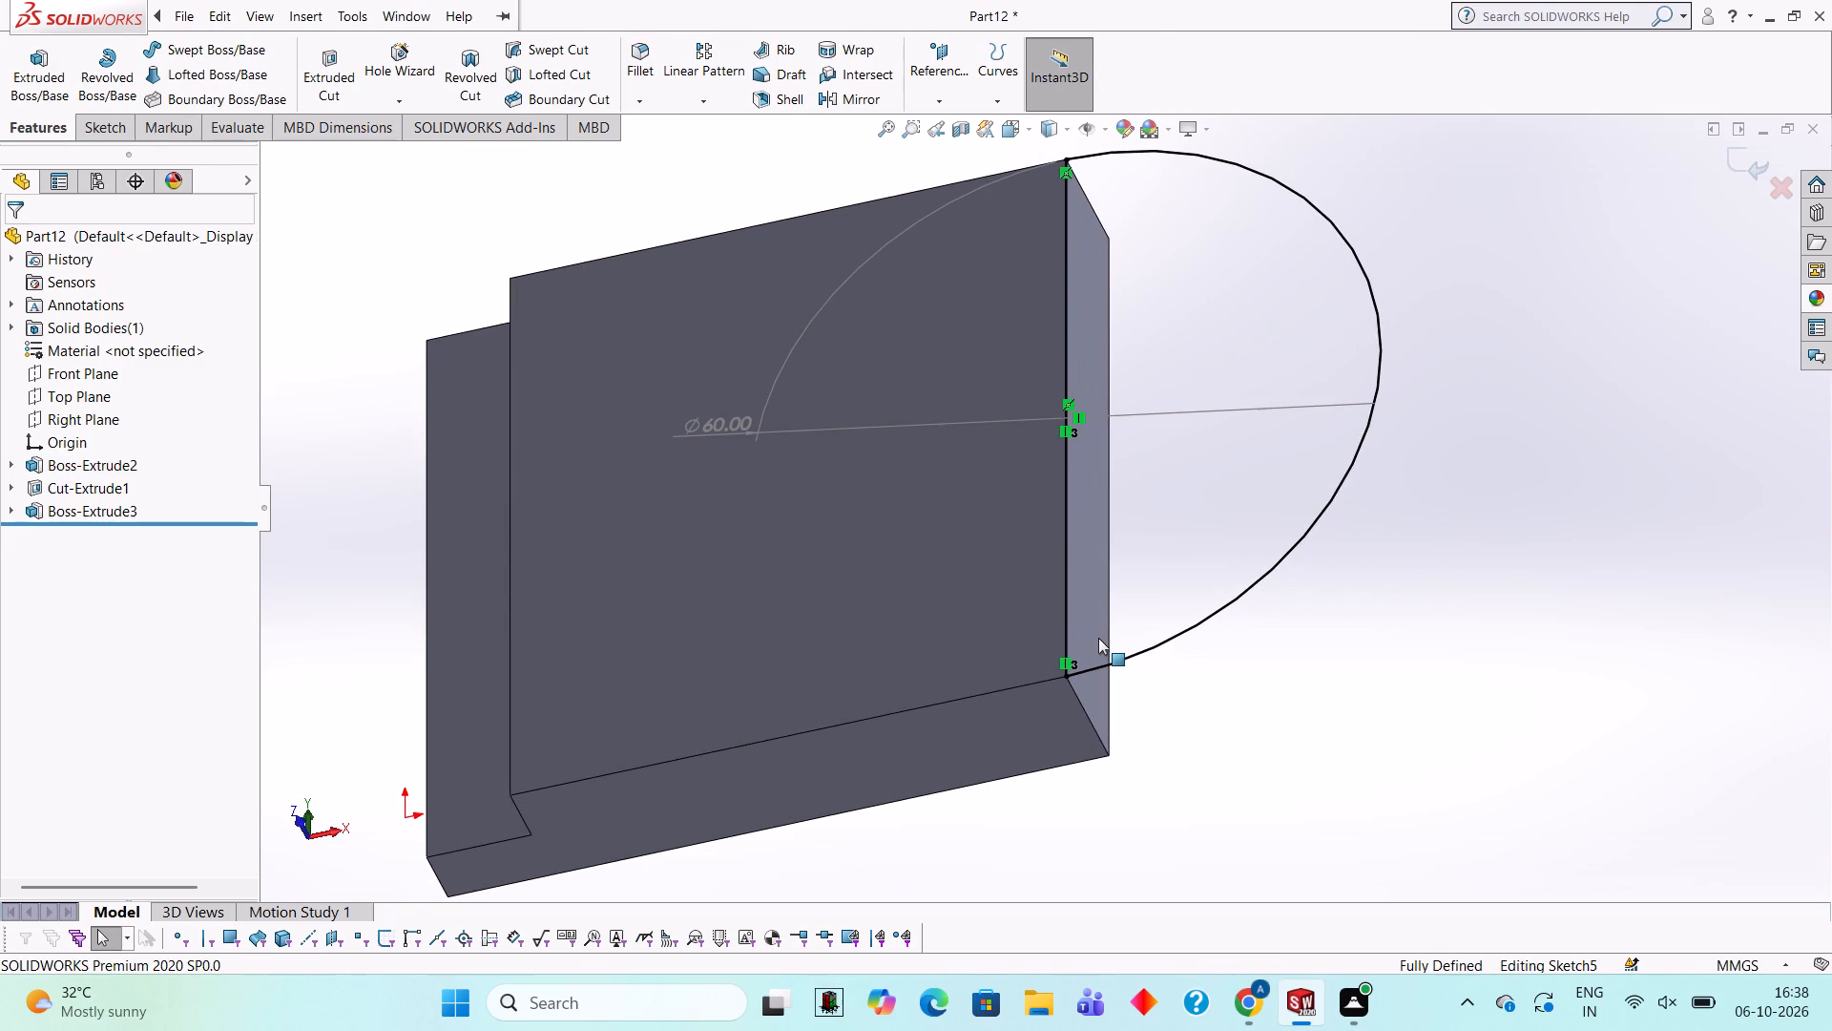
key(ctrl+z)
key(ctrl+z)
key(ctrl+z)
key(ctrl+z)
key(ctrl+z)
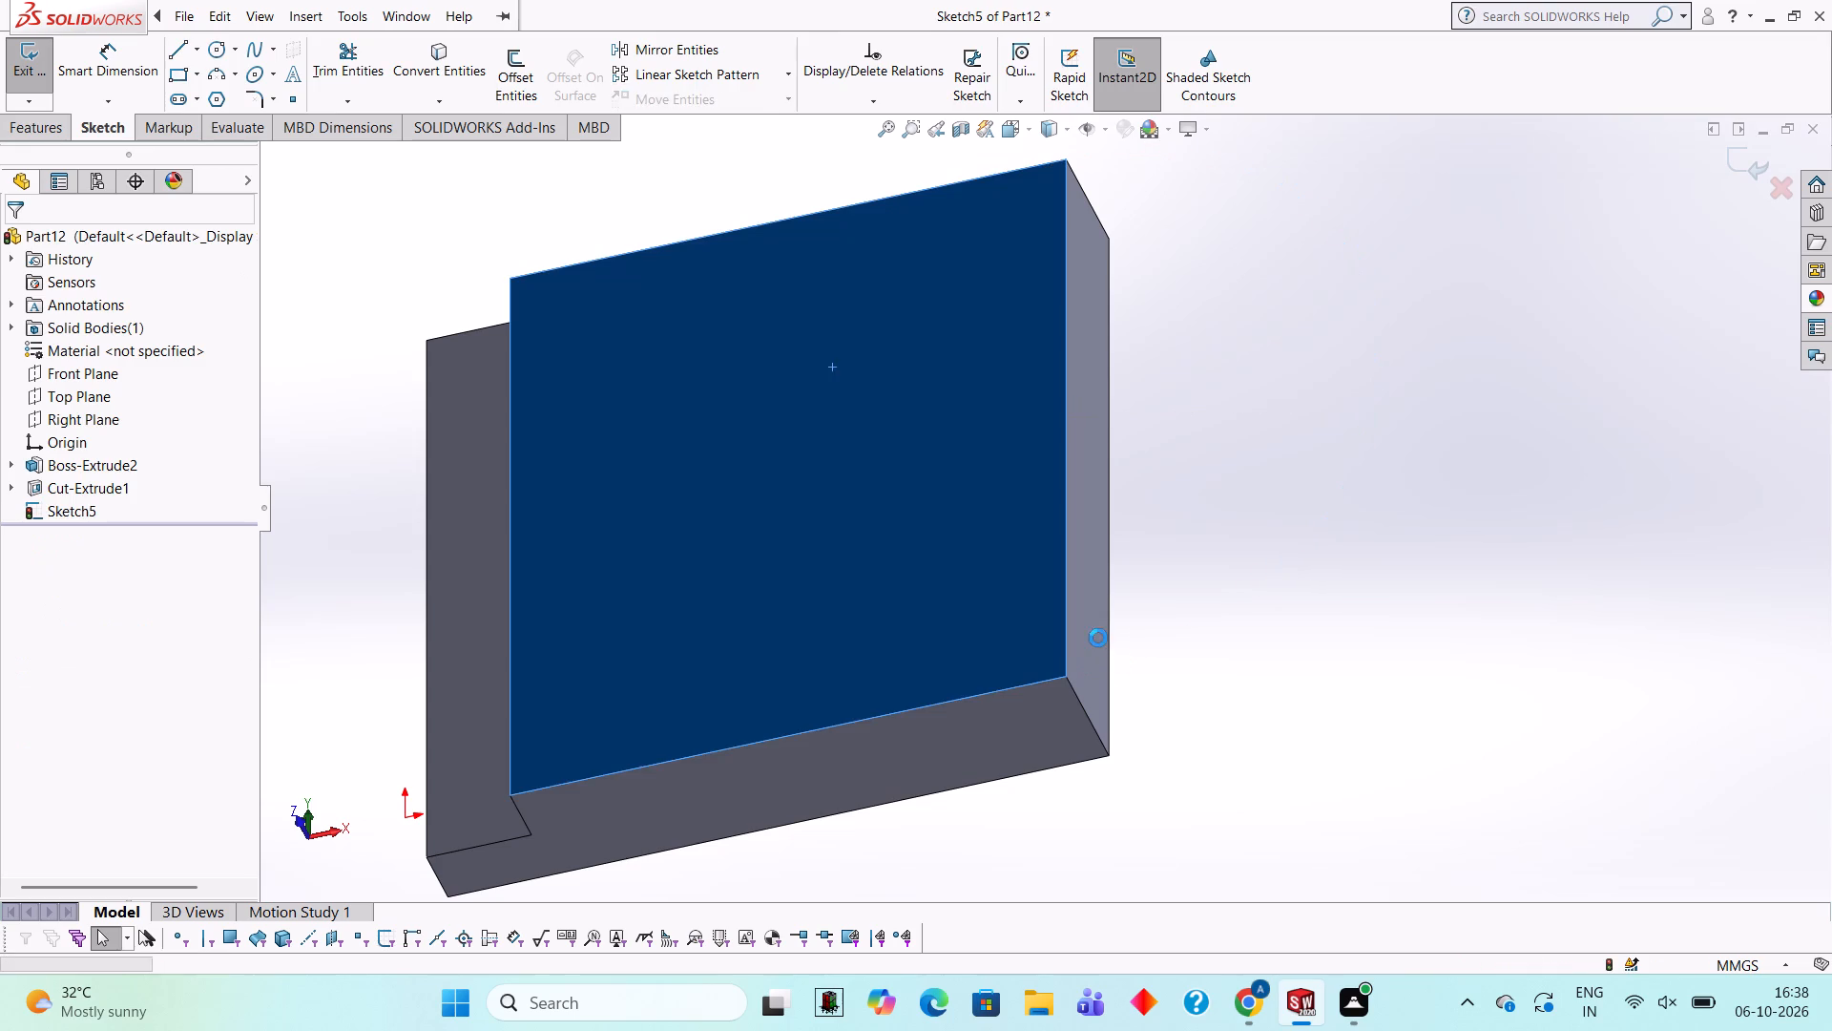
key(ctrl+z)
key(ctrl+z)
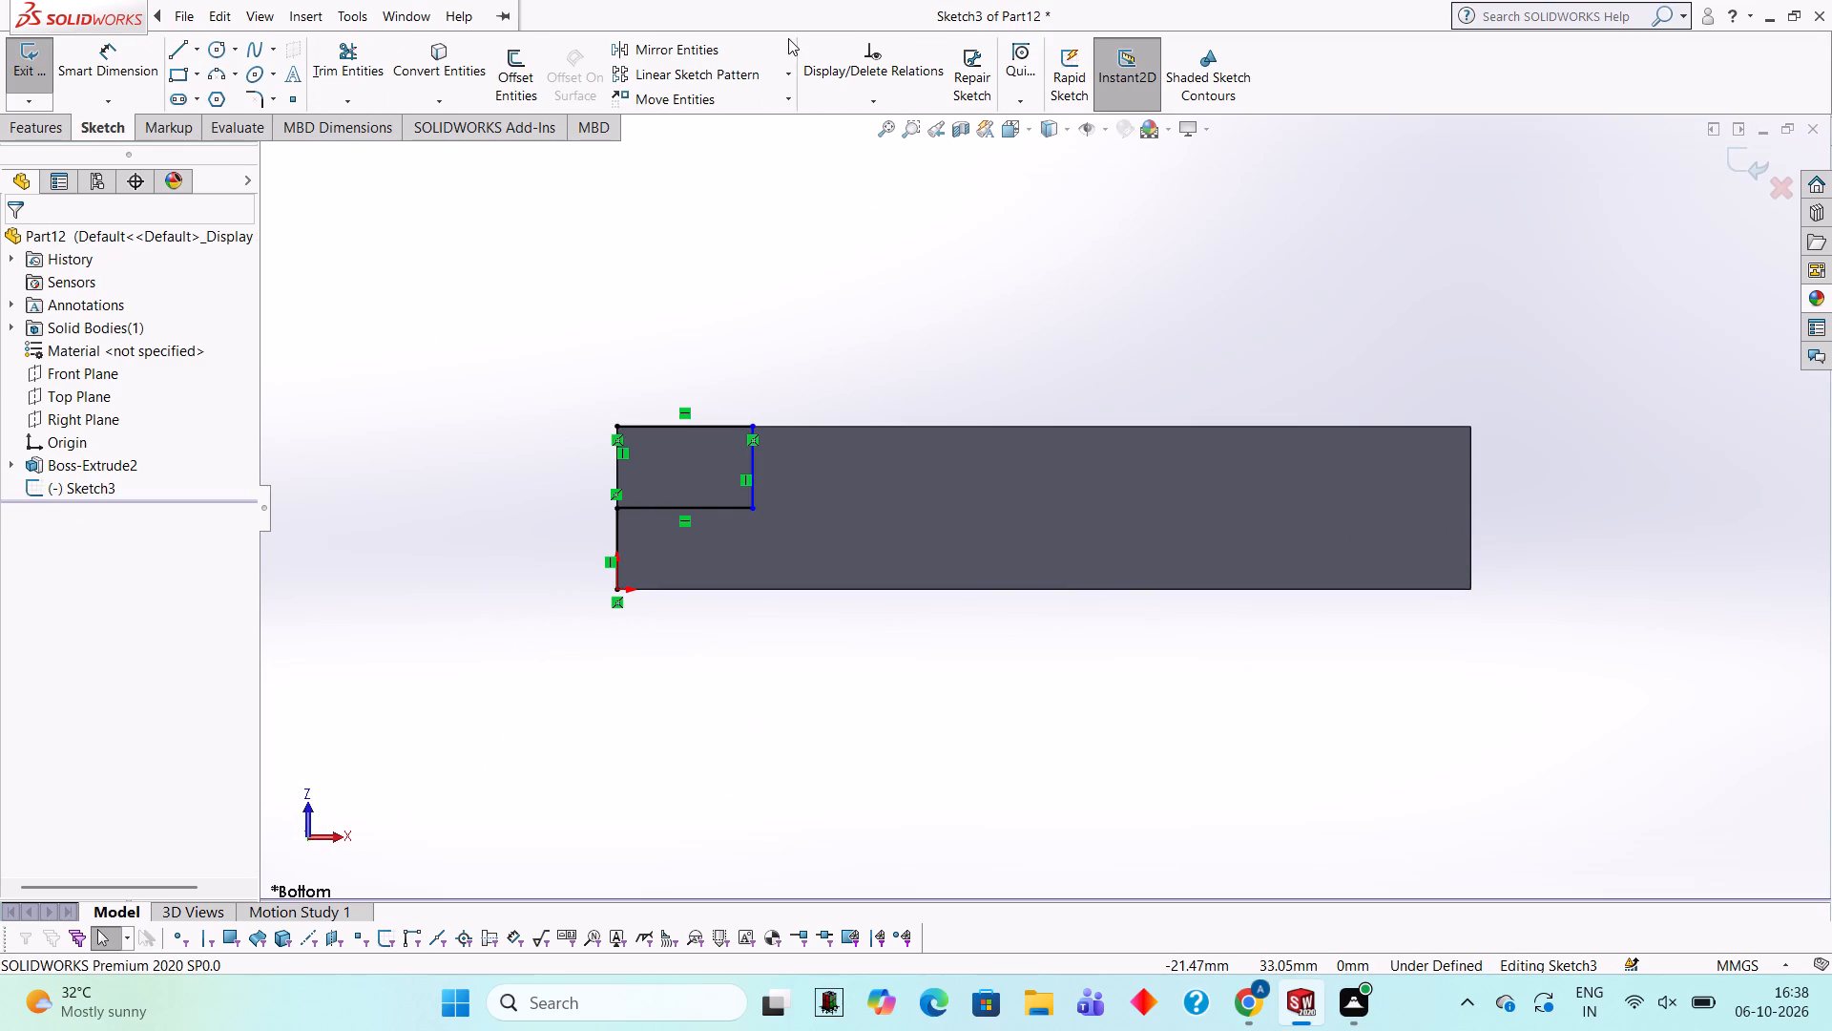
Cut-extrude the sketched corner rectangle with a blind depth of 60 mm to form the step along the plate's edge.
click(52, 124)
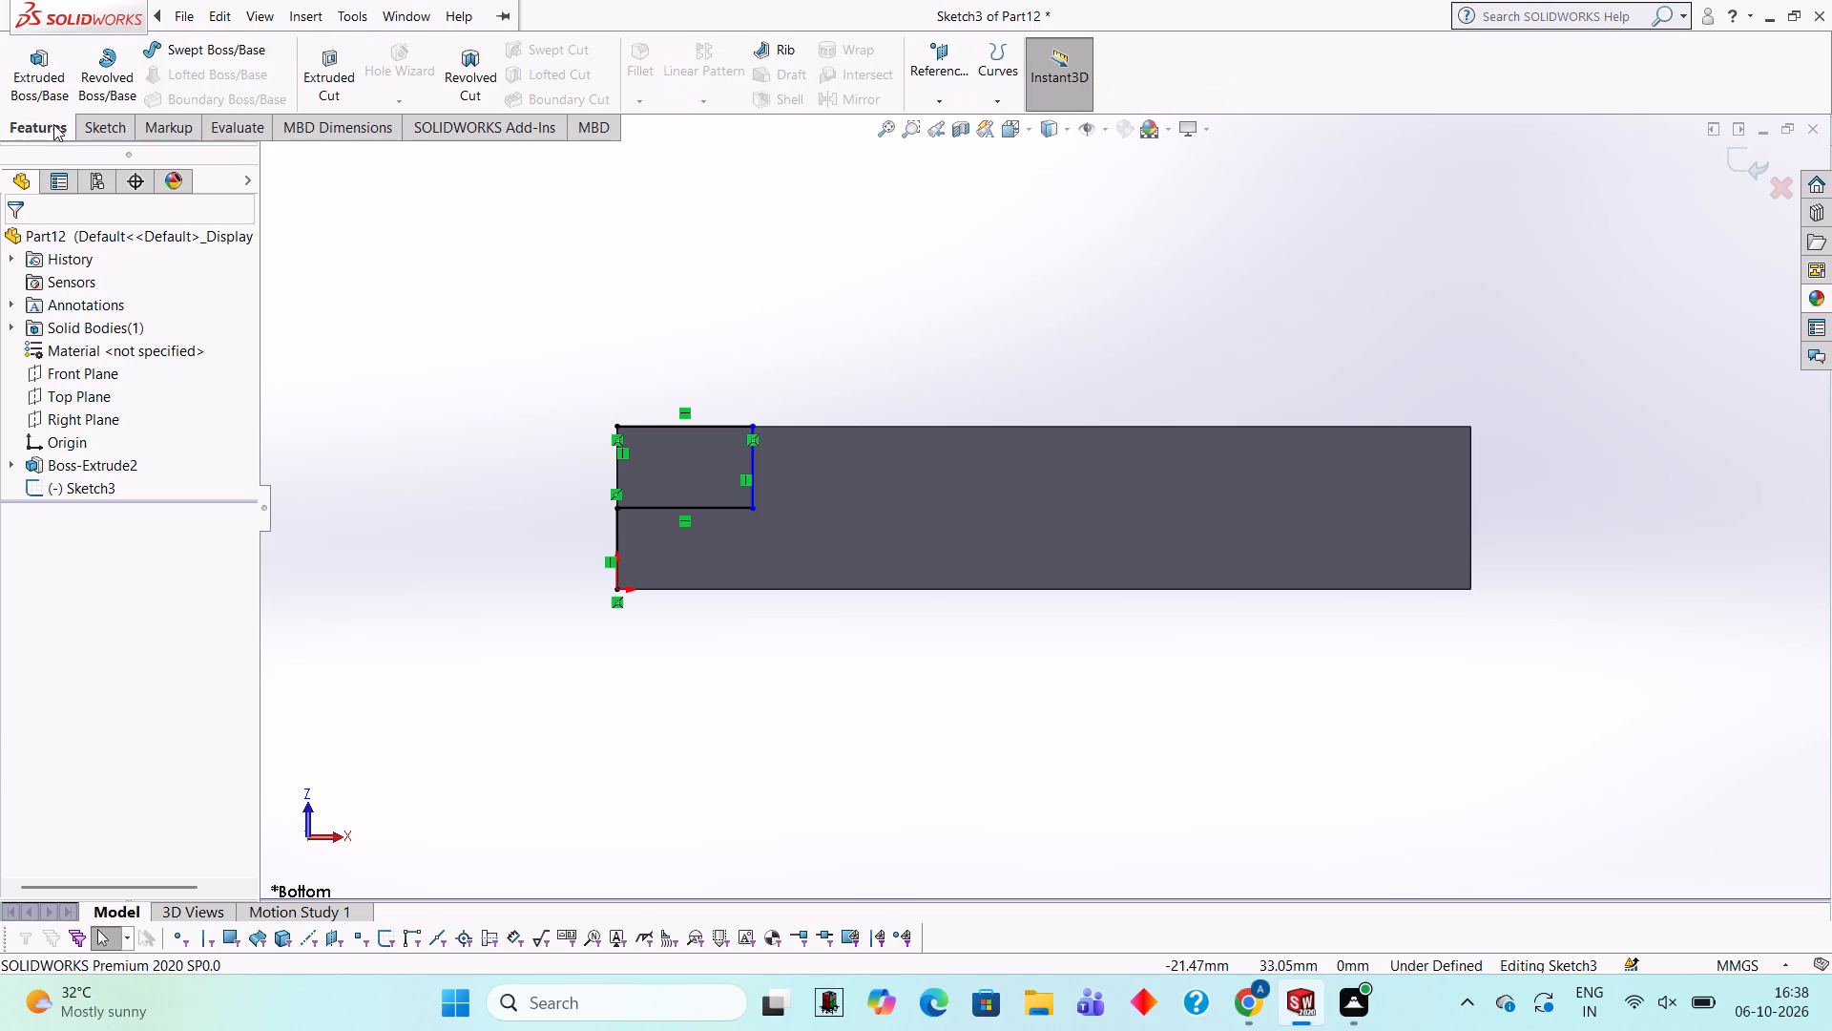
click(309, 55)
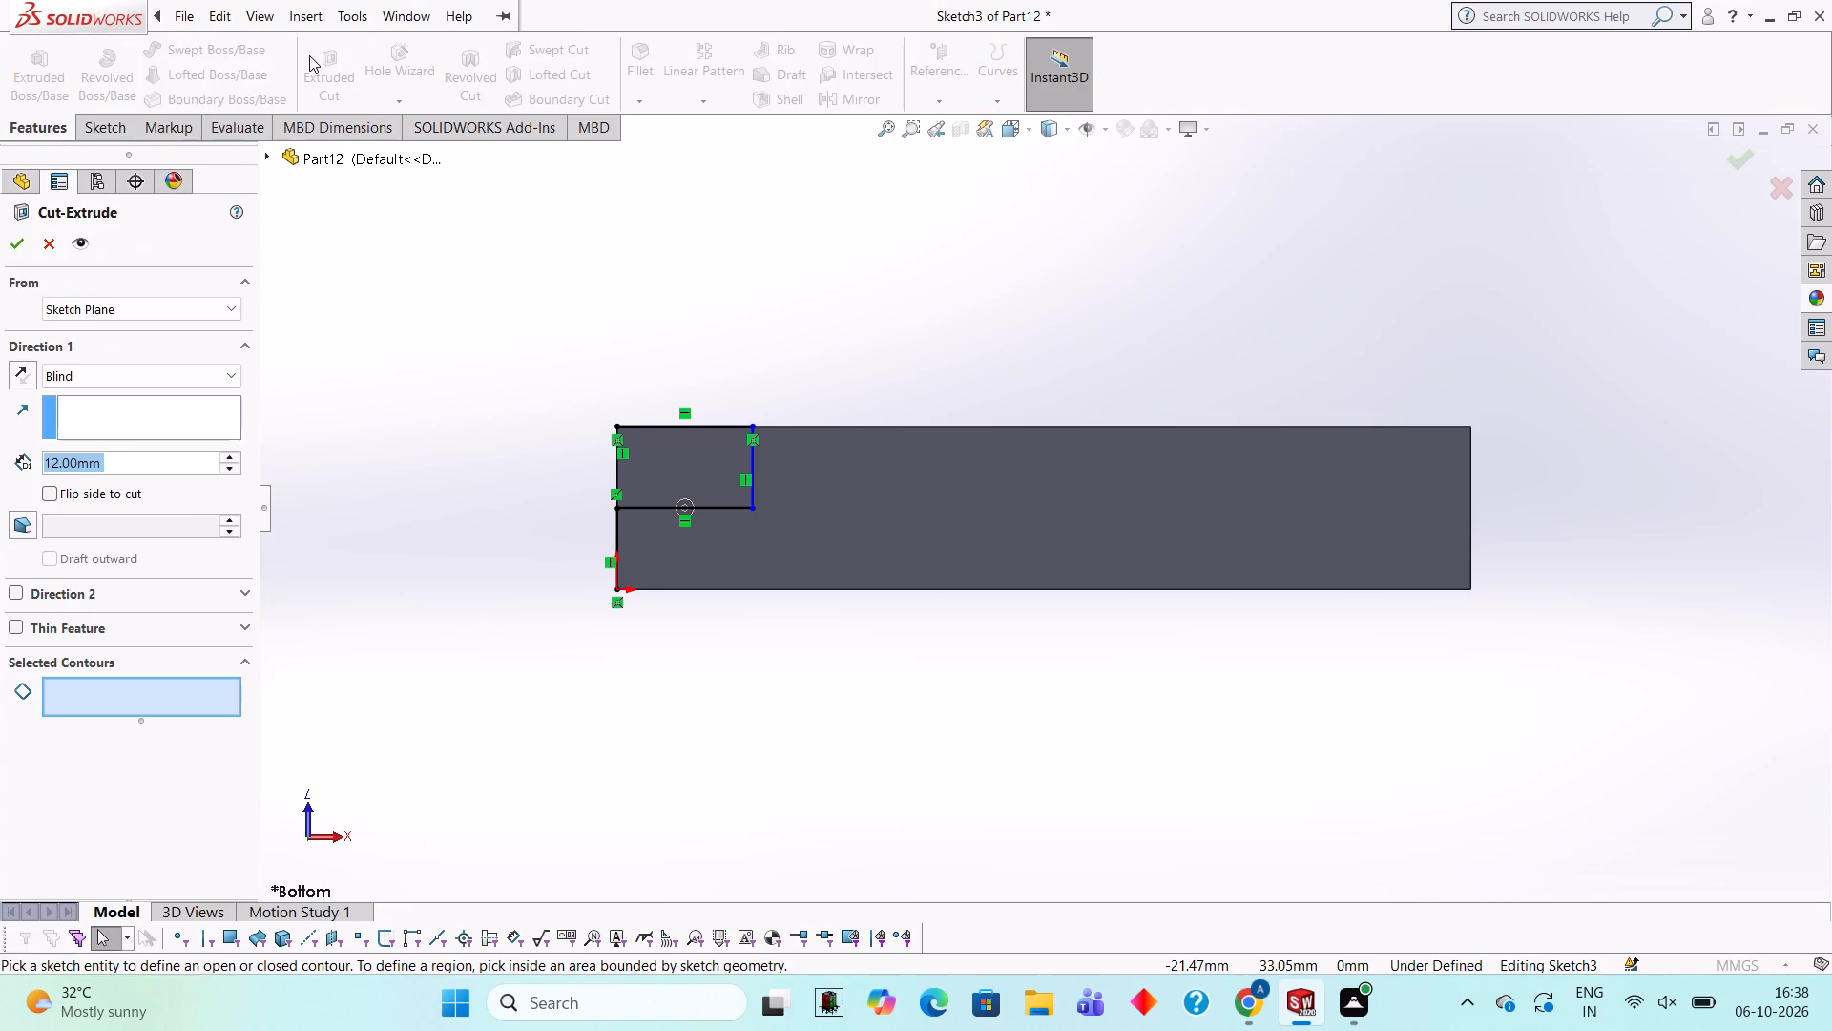
click(721, 442)
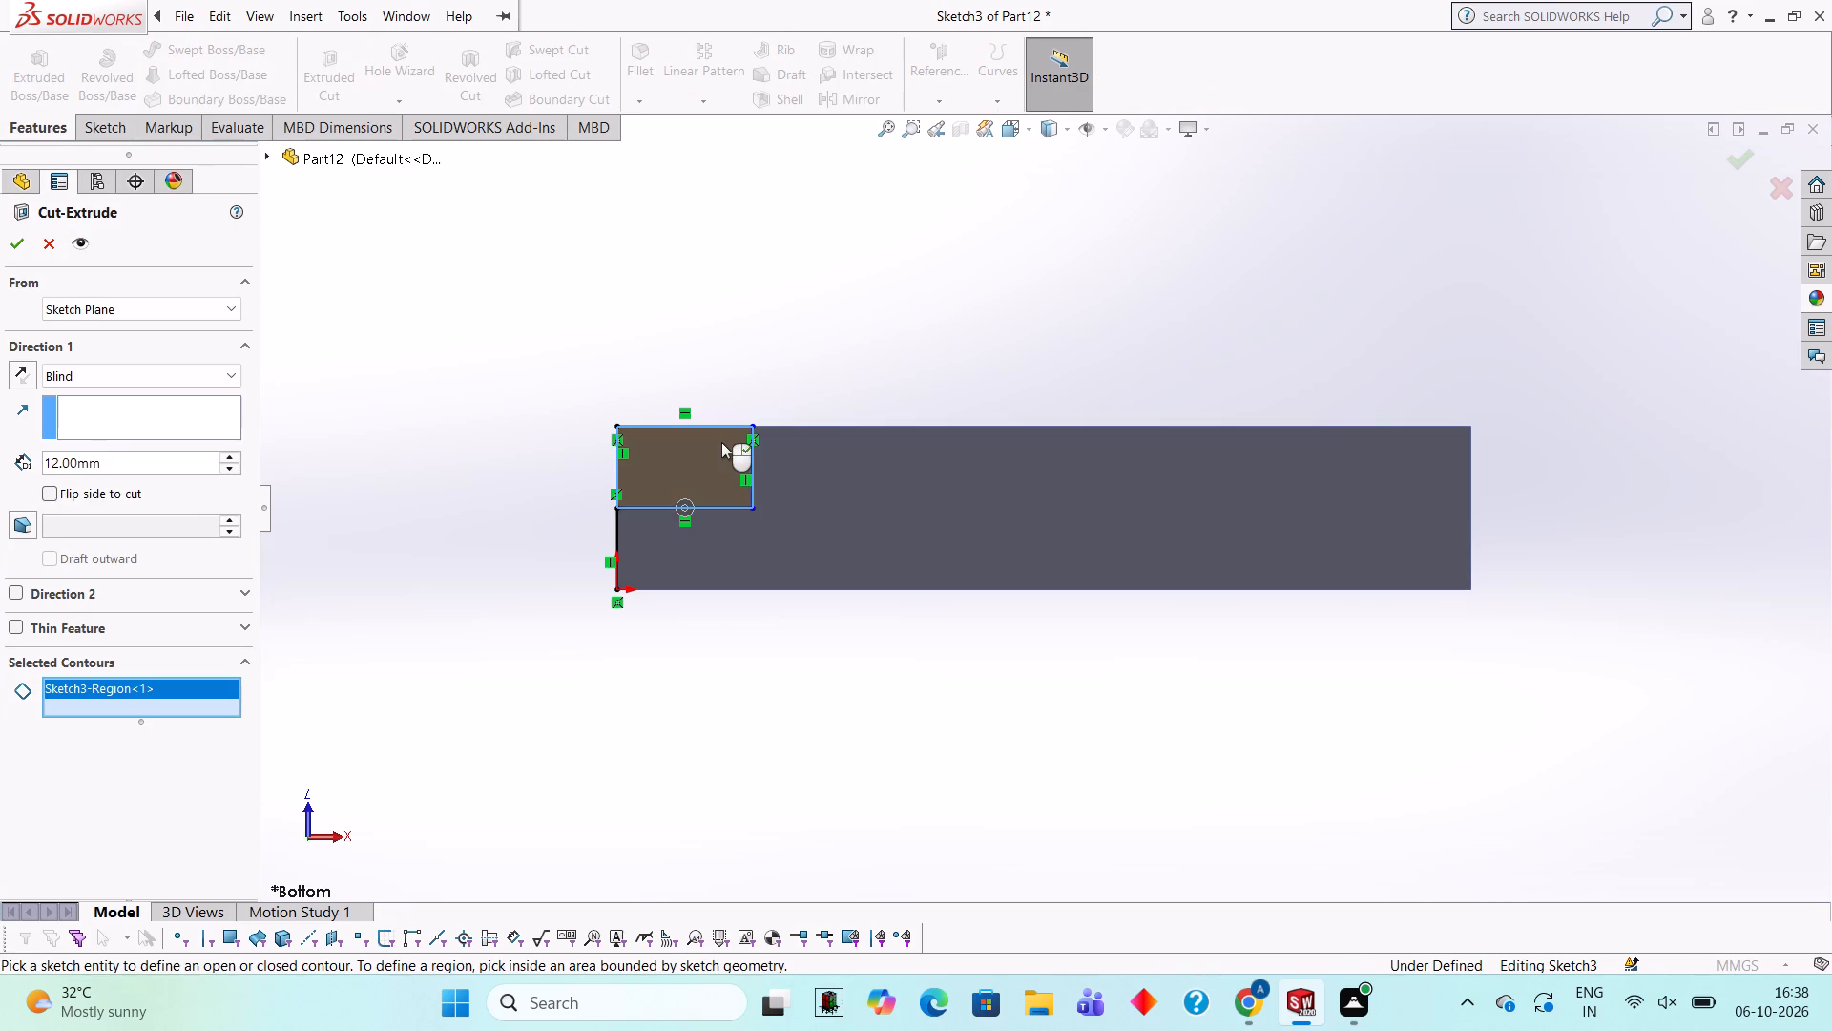
middle_drag(1167, 308, 1184, 684)
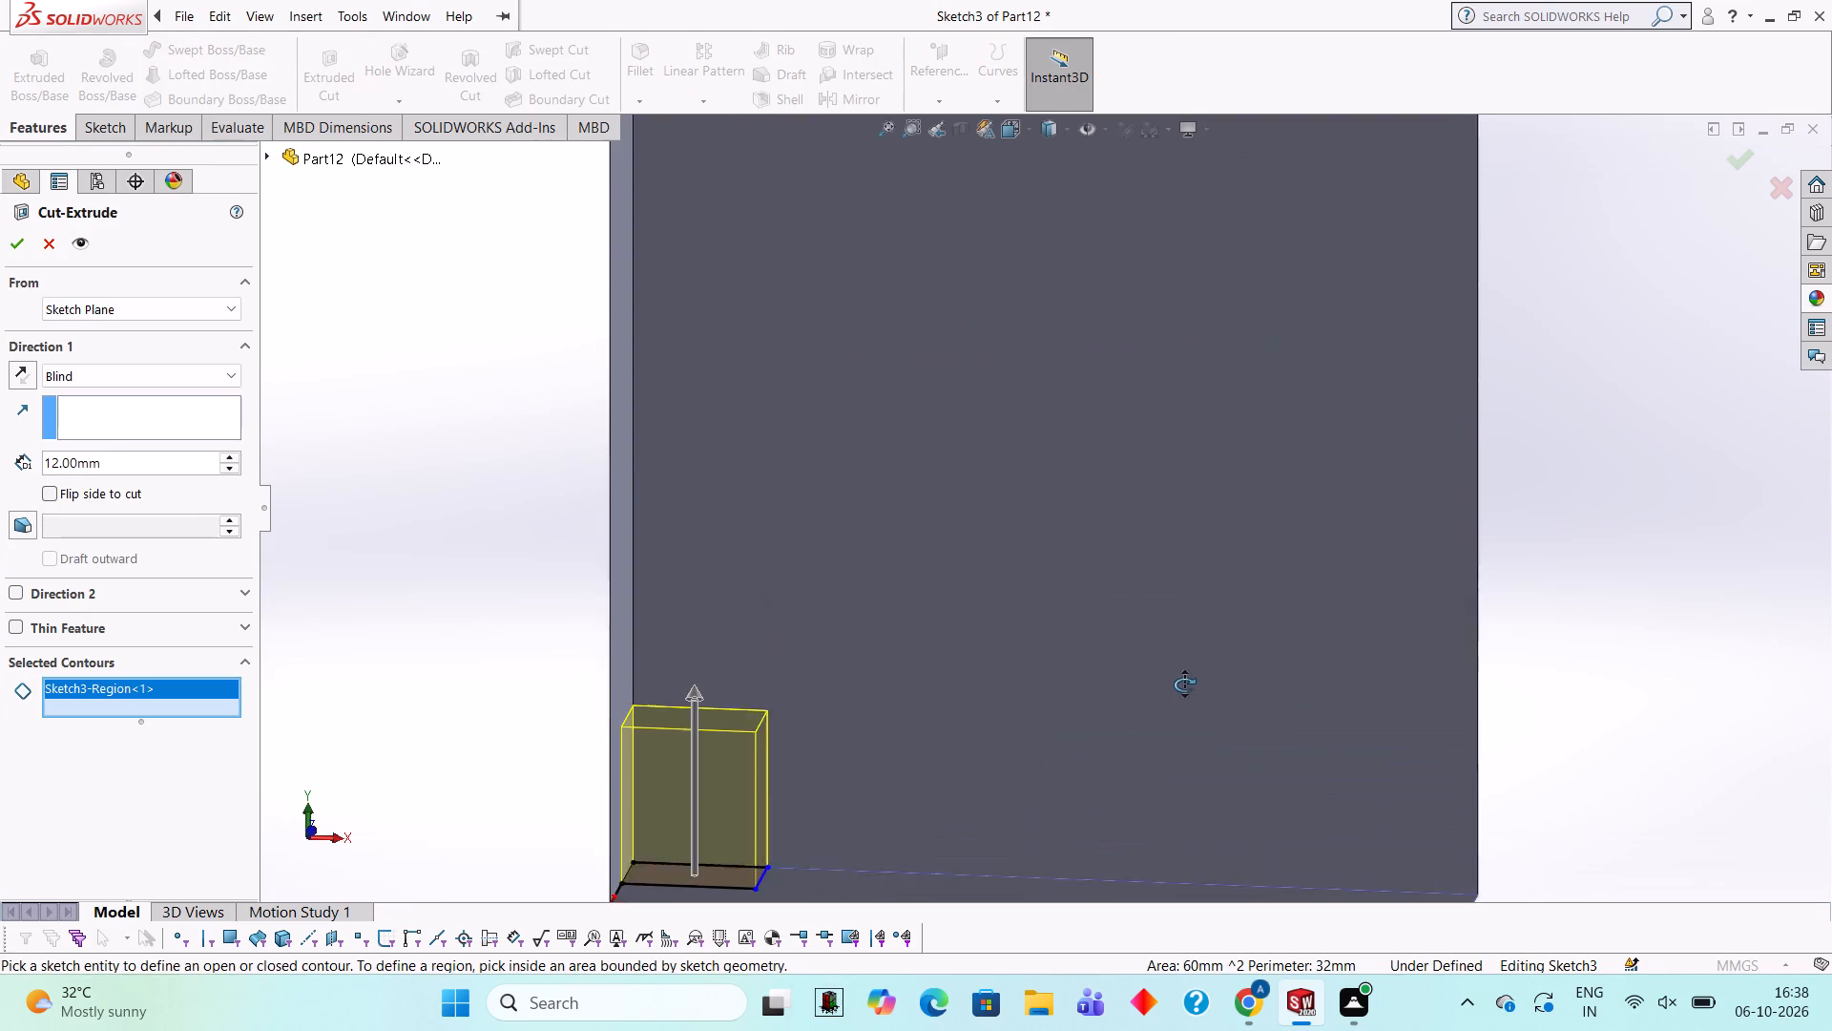
middle_drag(1184, 684, 1188, 686)
scroll(1188, 686, down, 1)
click(206, 453)
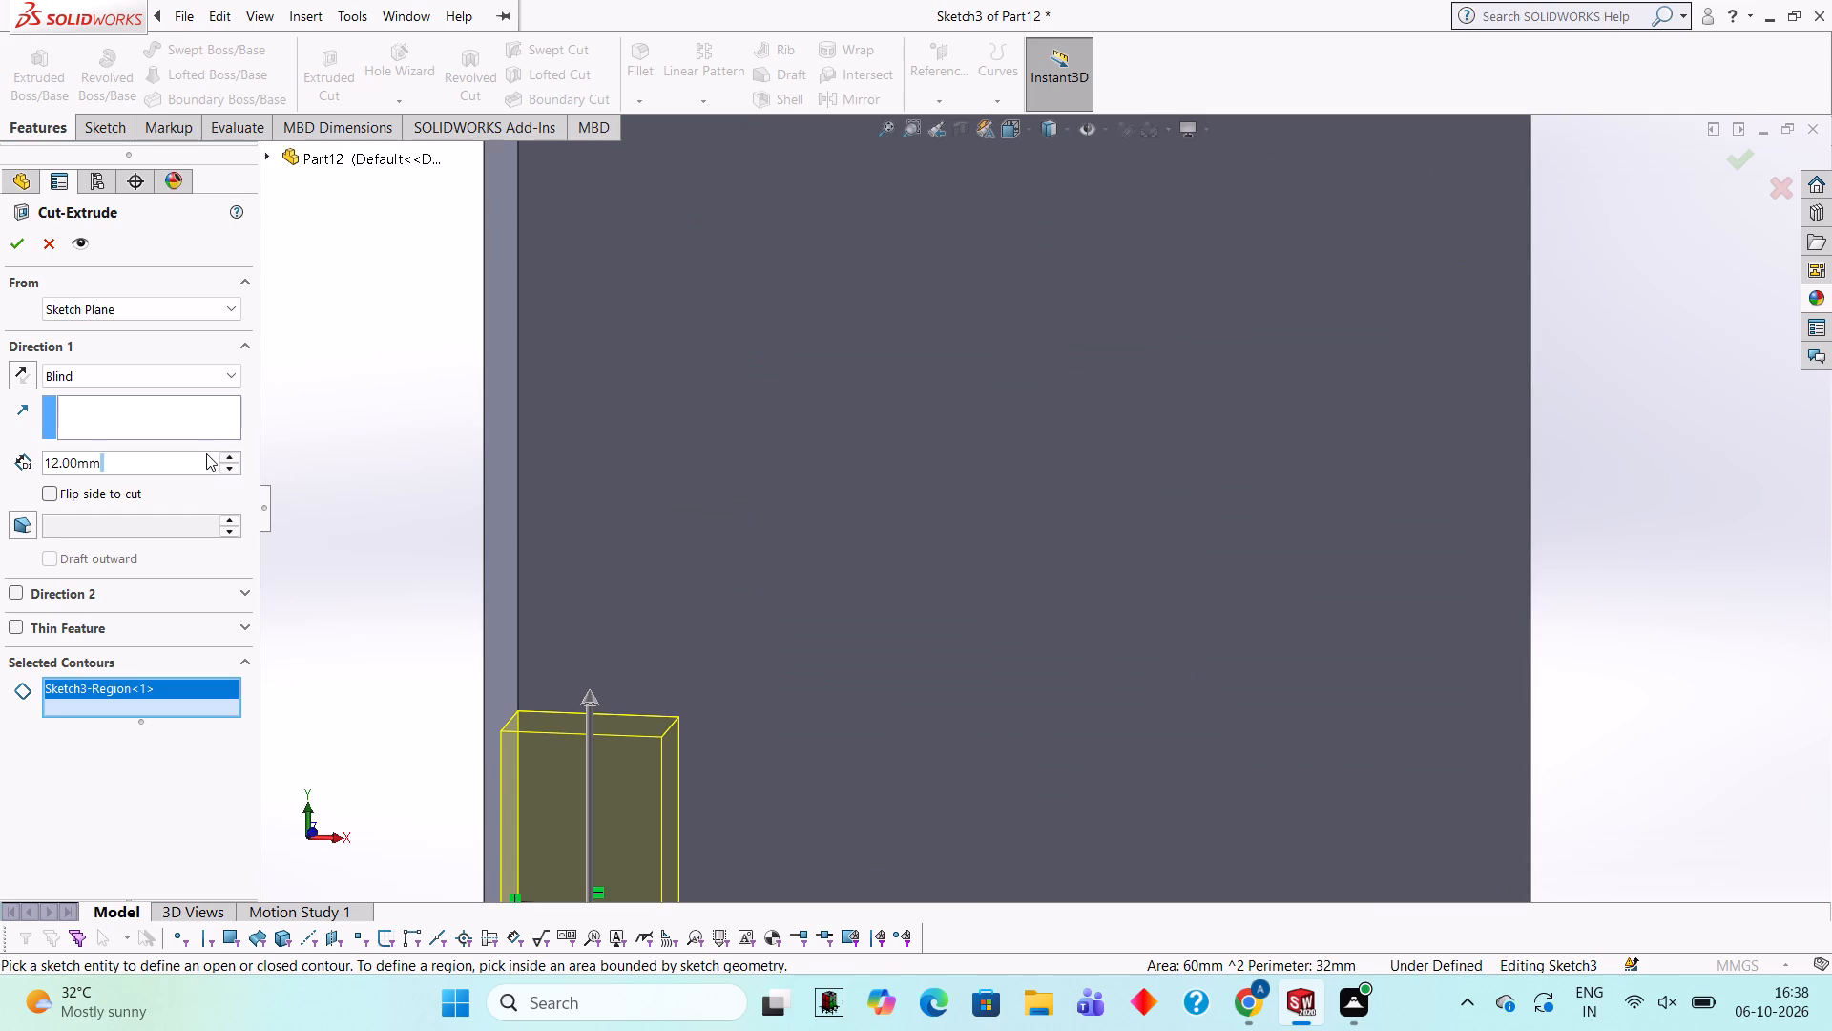
key(BackSpace)
key(BackSpace)
key(BackSpace)
key(BackSpace)
key(BackSpace)
key(BackSpace)
key(BackSpace)
key(BackSpace)
key(BackSpace)
key(BackSpace)
key(BackSpace)
key(BackSpace)
key(BackSpace)
key(BackSpace)
key(BackSpace)
key(BackSpace)
key(BackSpace)
key(BackSpace)
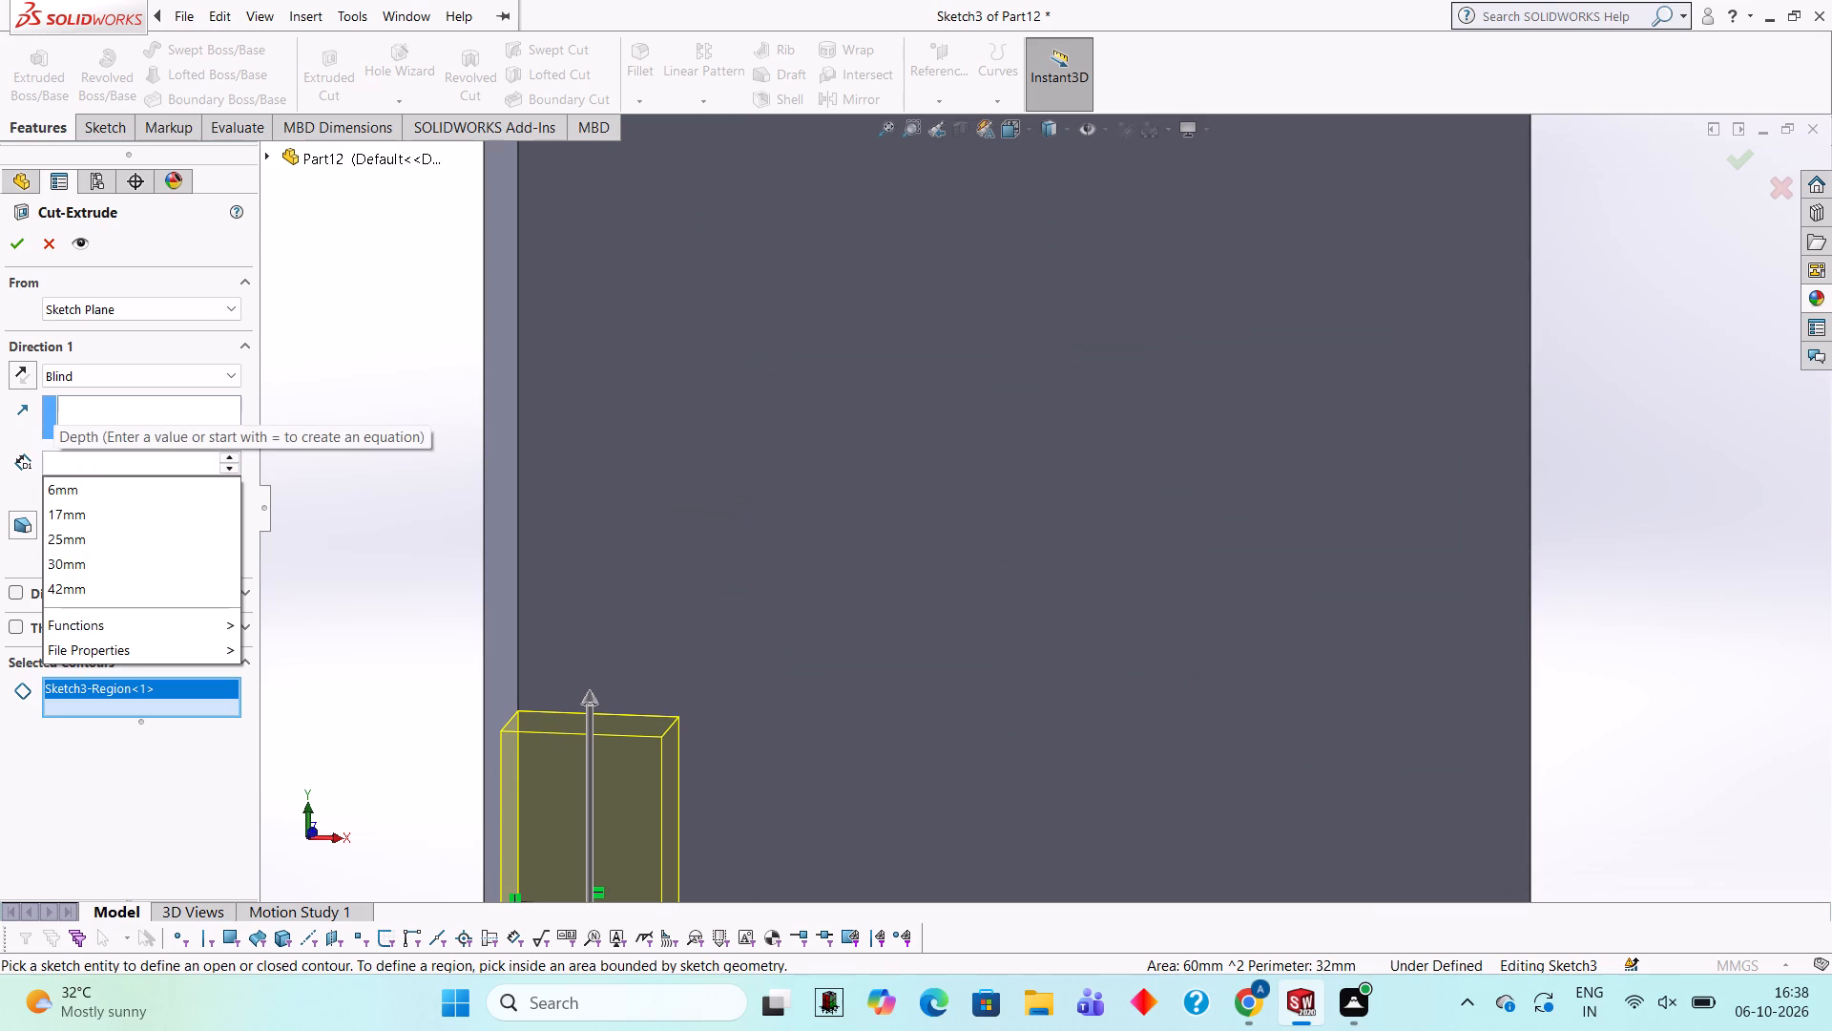
text(60)
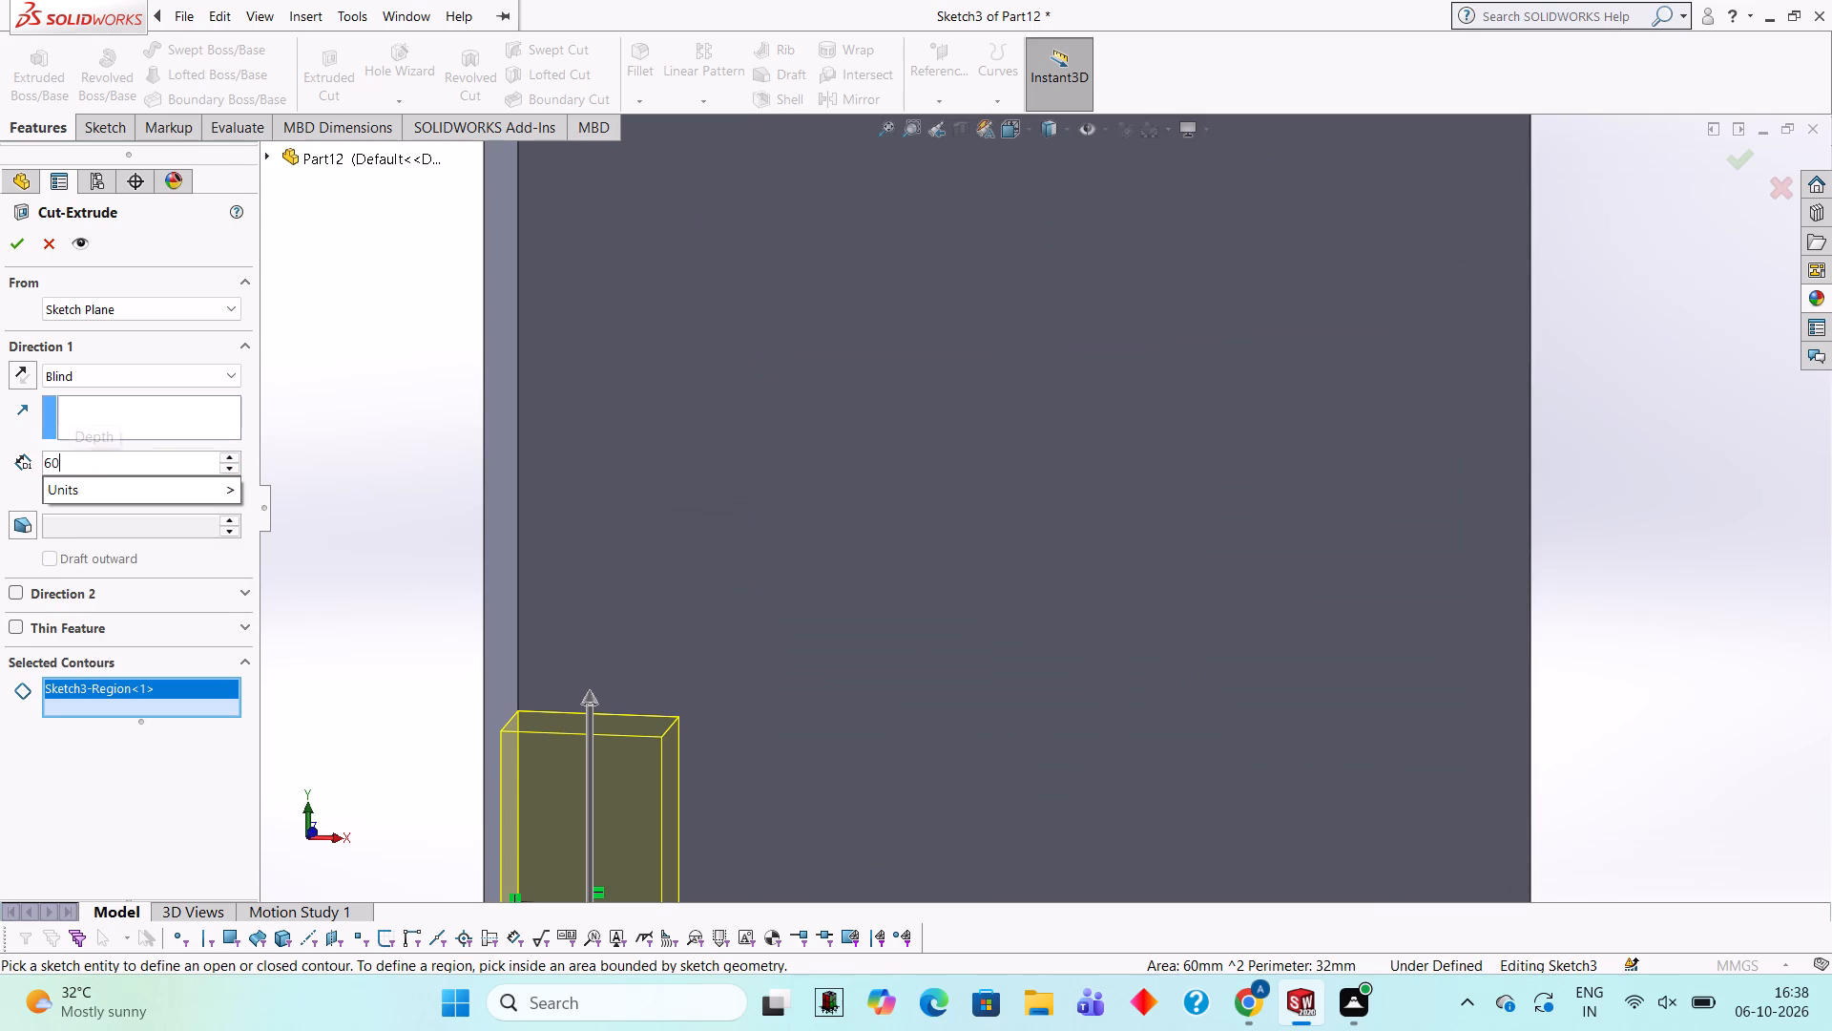
key(Return)
scroll(655, 608, up, 2)
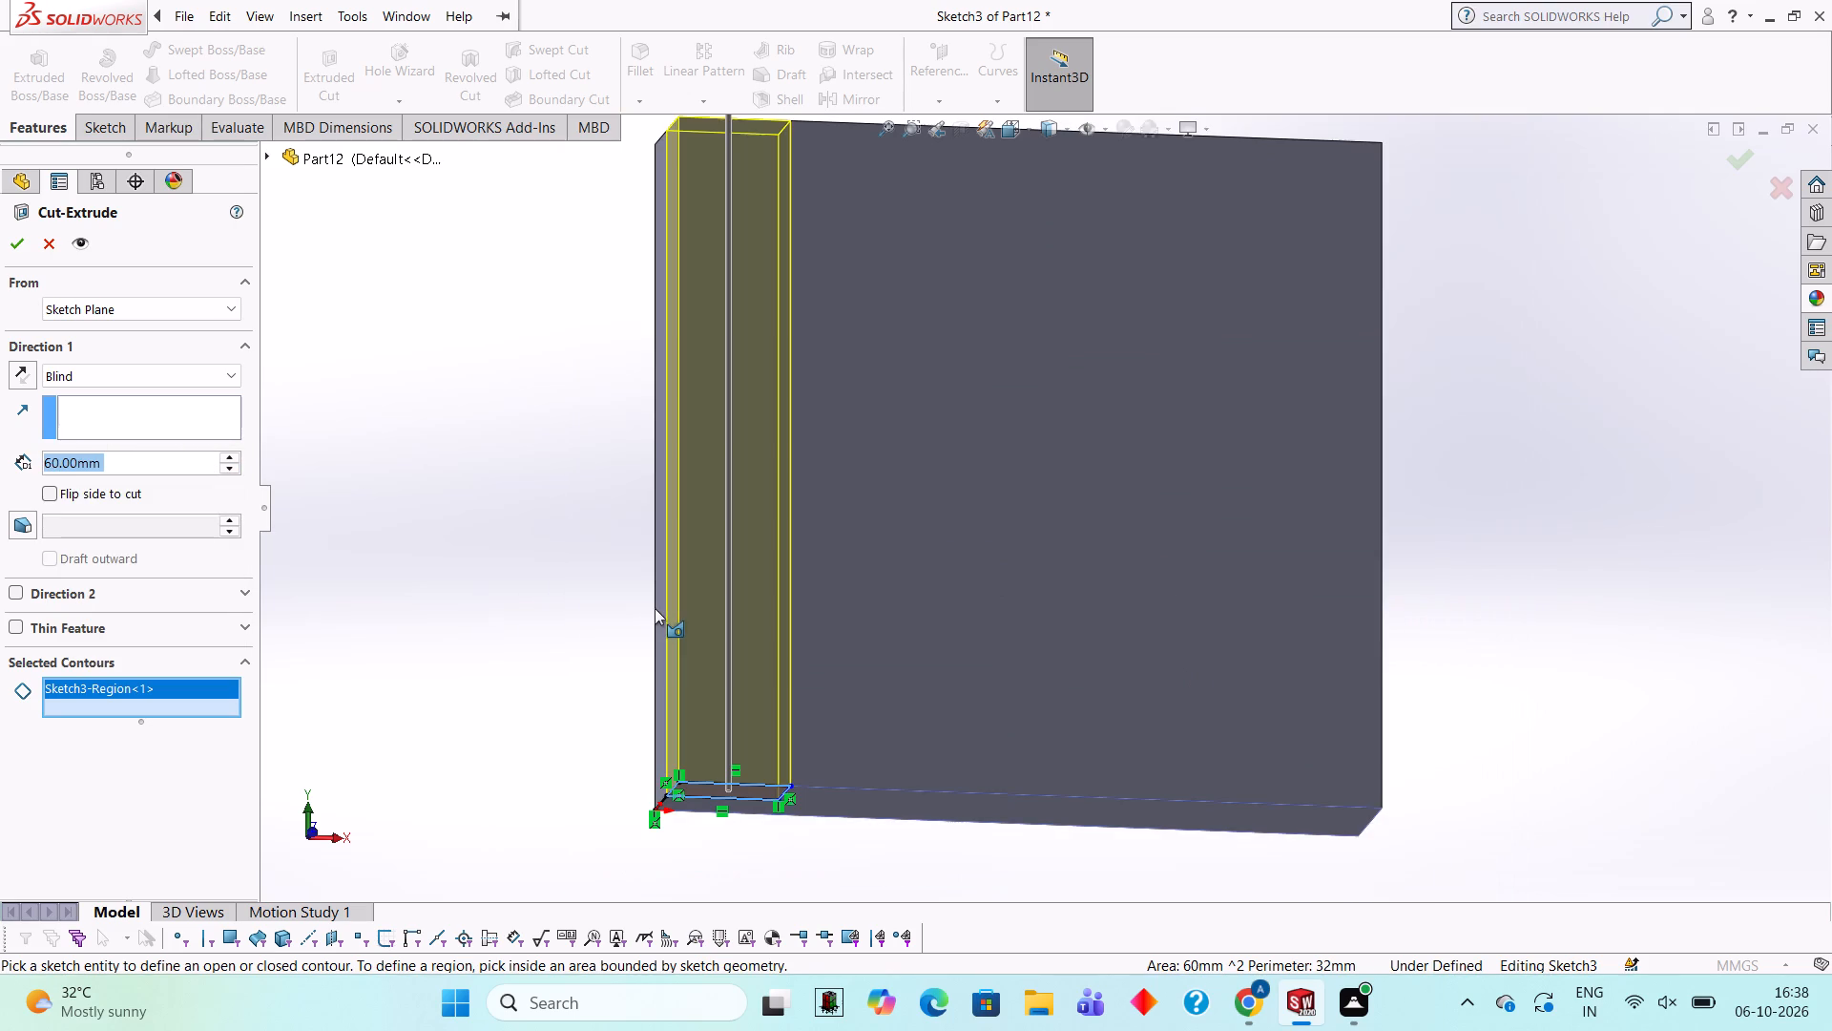
scroll(655, 608, up, 1)
middle_drag(713, 569, 687, 661)
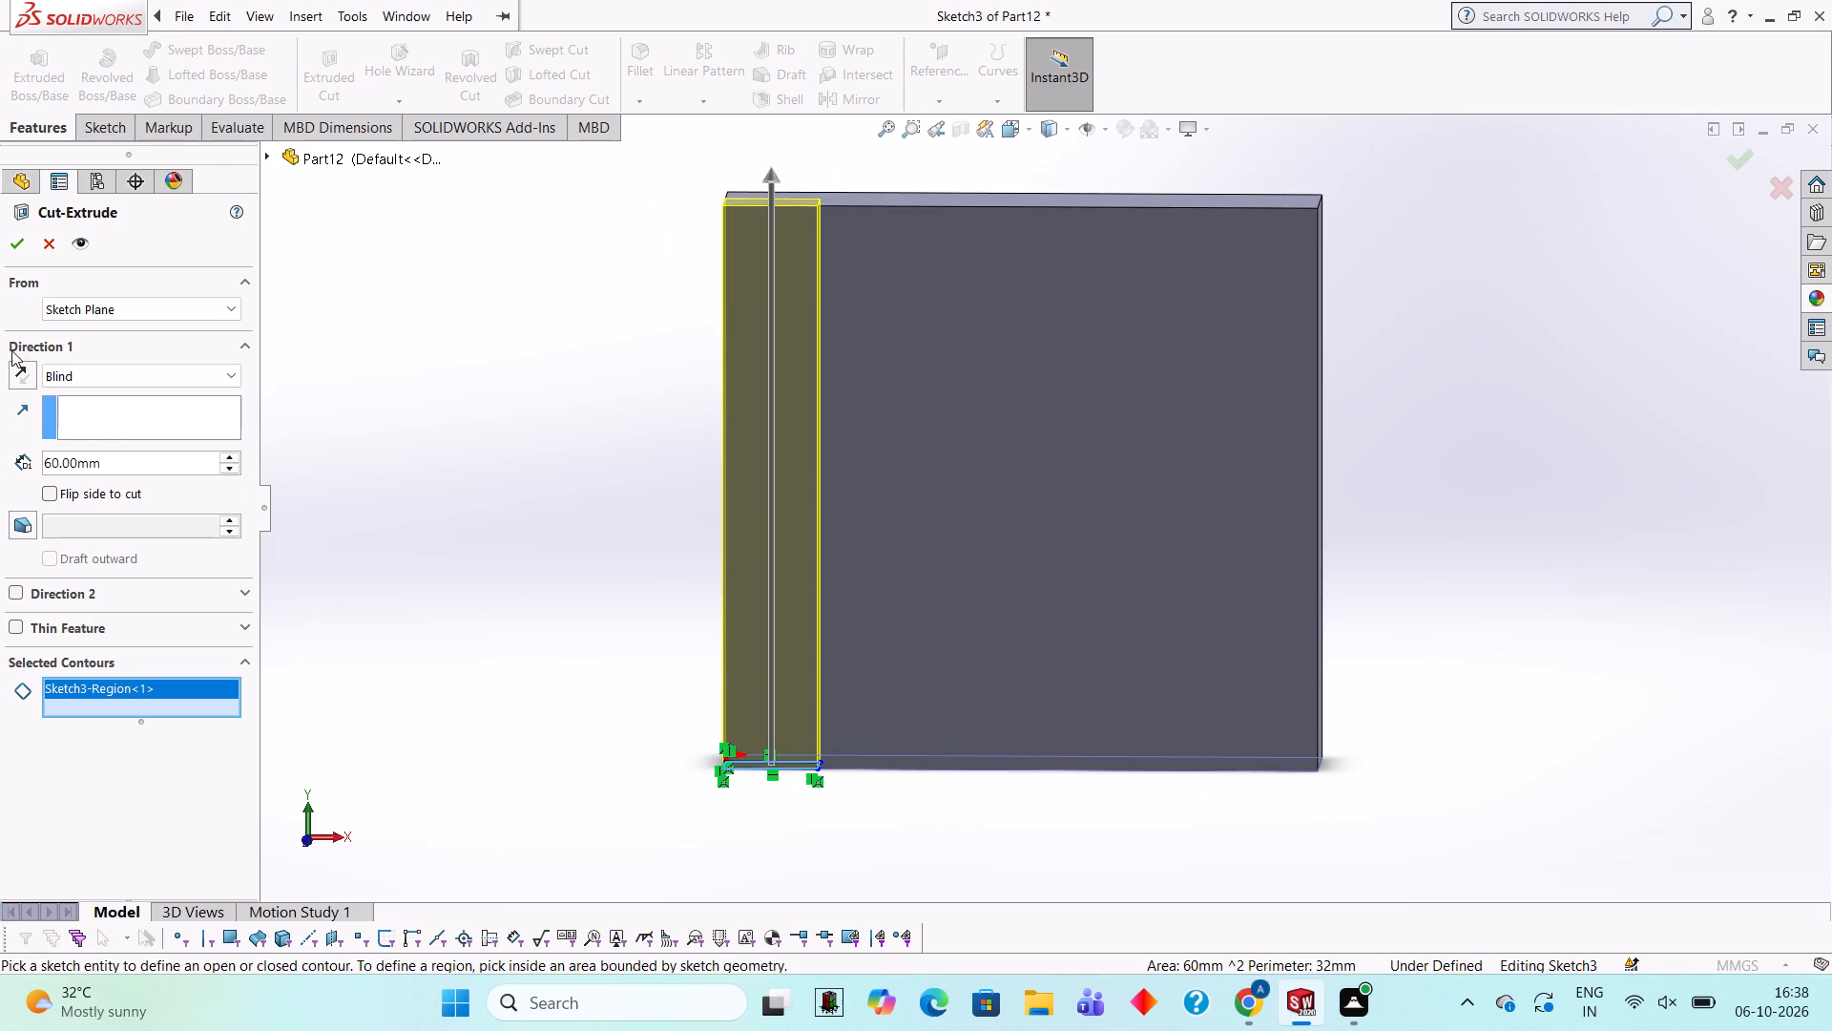
click(17, 245)
click(408, 400)
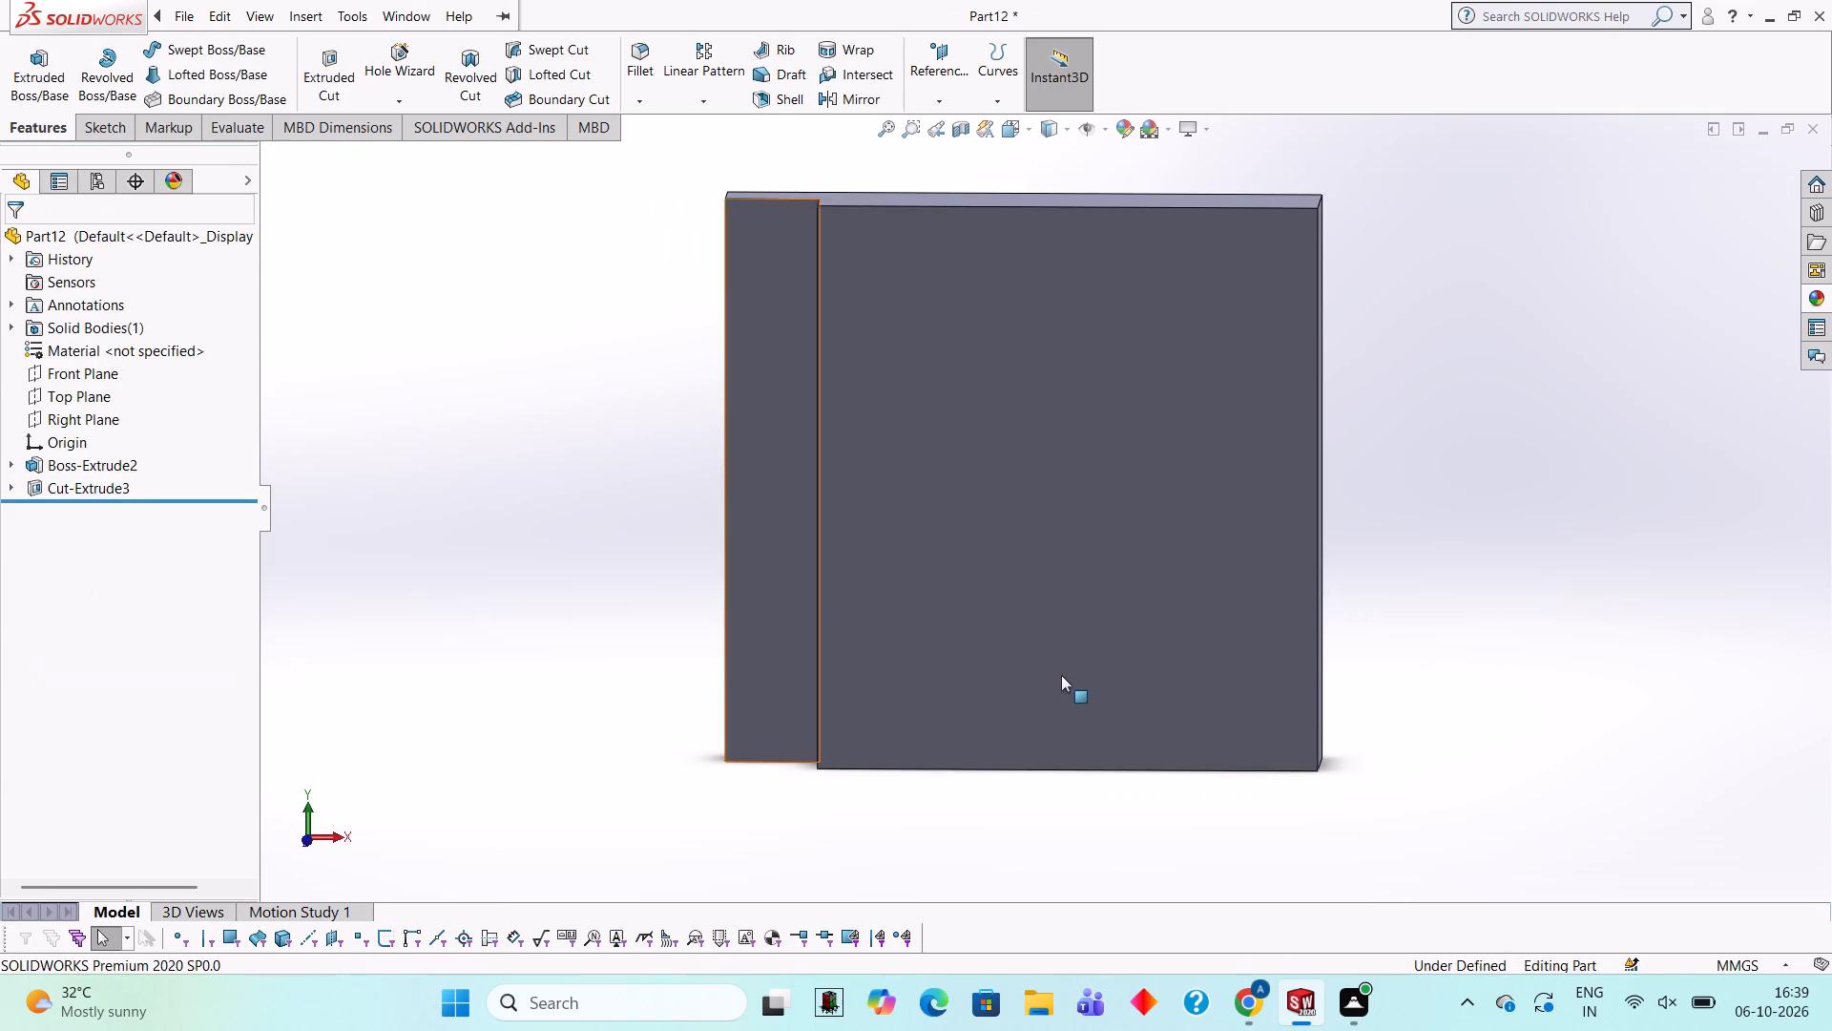
Start a new sketch on the plate's stepped bottom side face, viewed normal to that face.
middle_drag(1061, 674, 1073, 422)
scroll(1046, 540, up, 1)
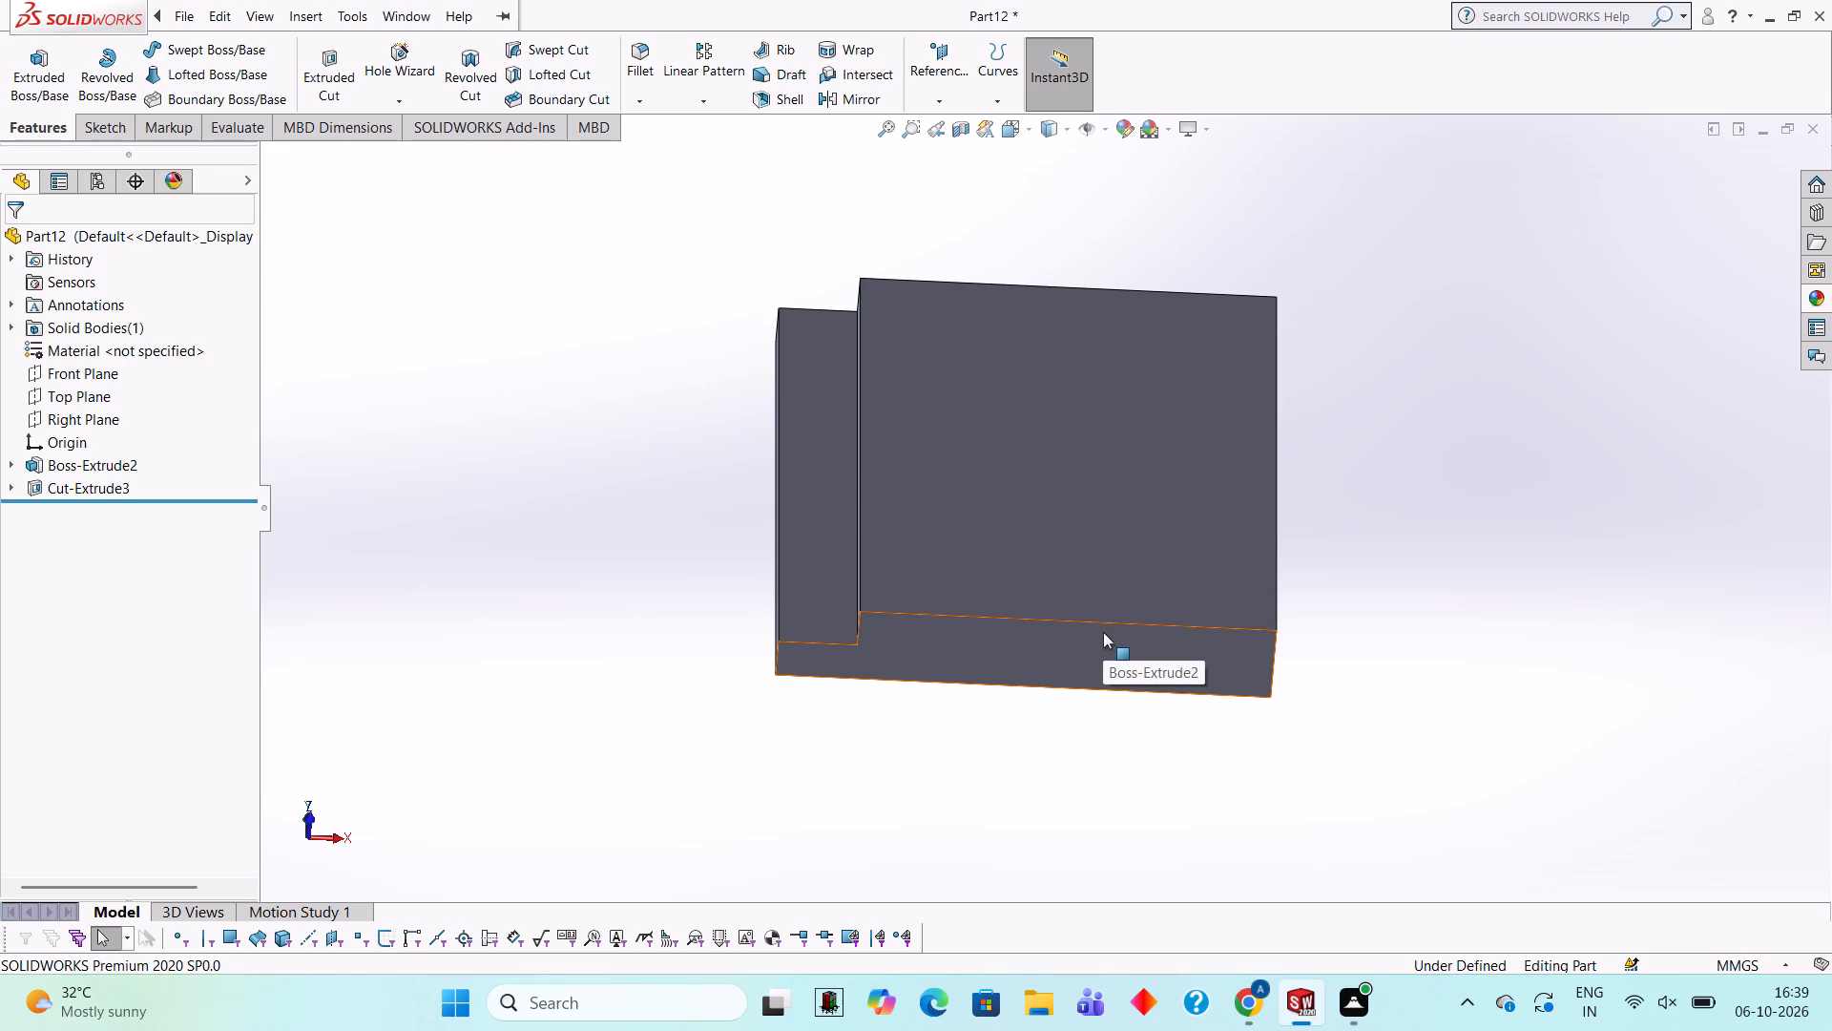
click(1047, 642)
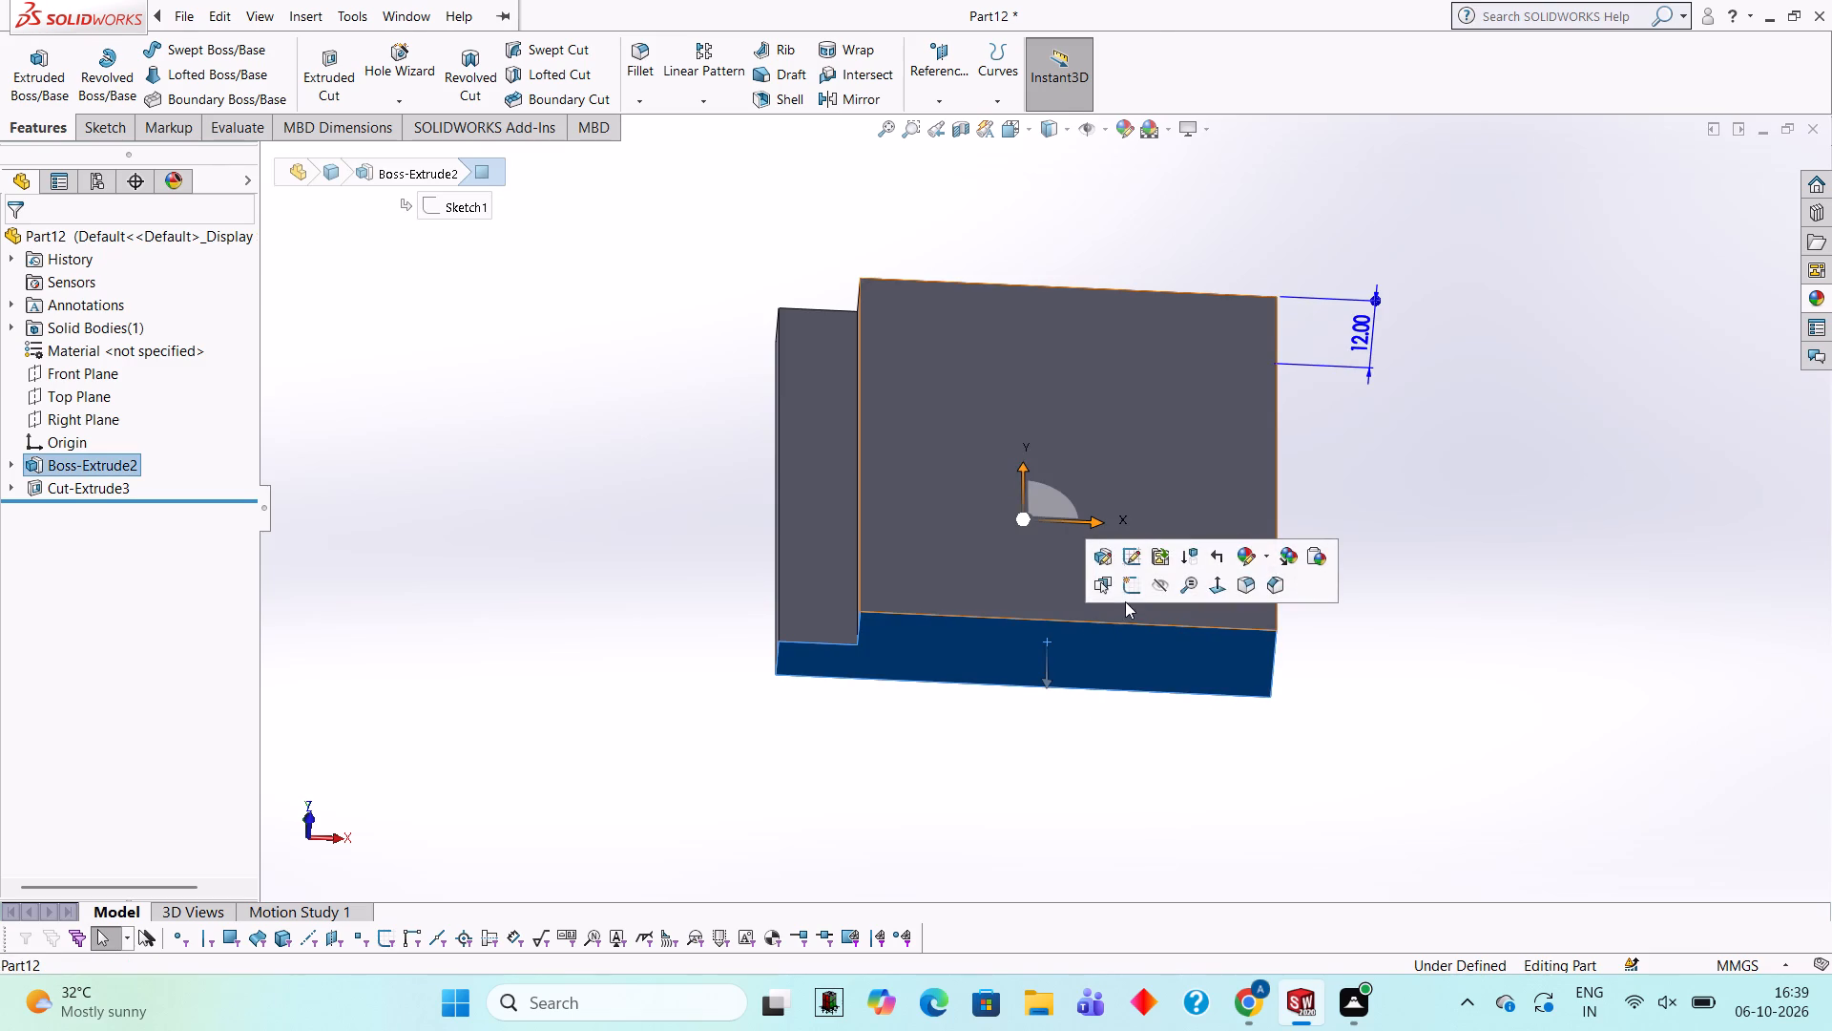
click(1129, 587)
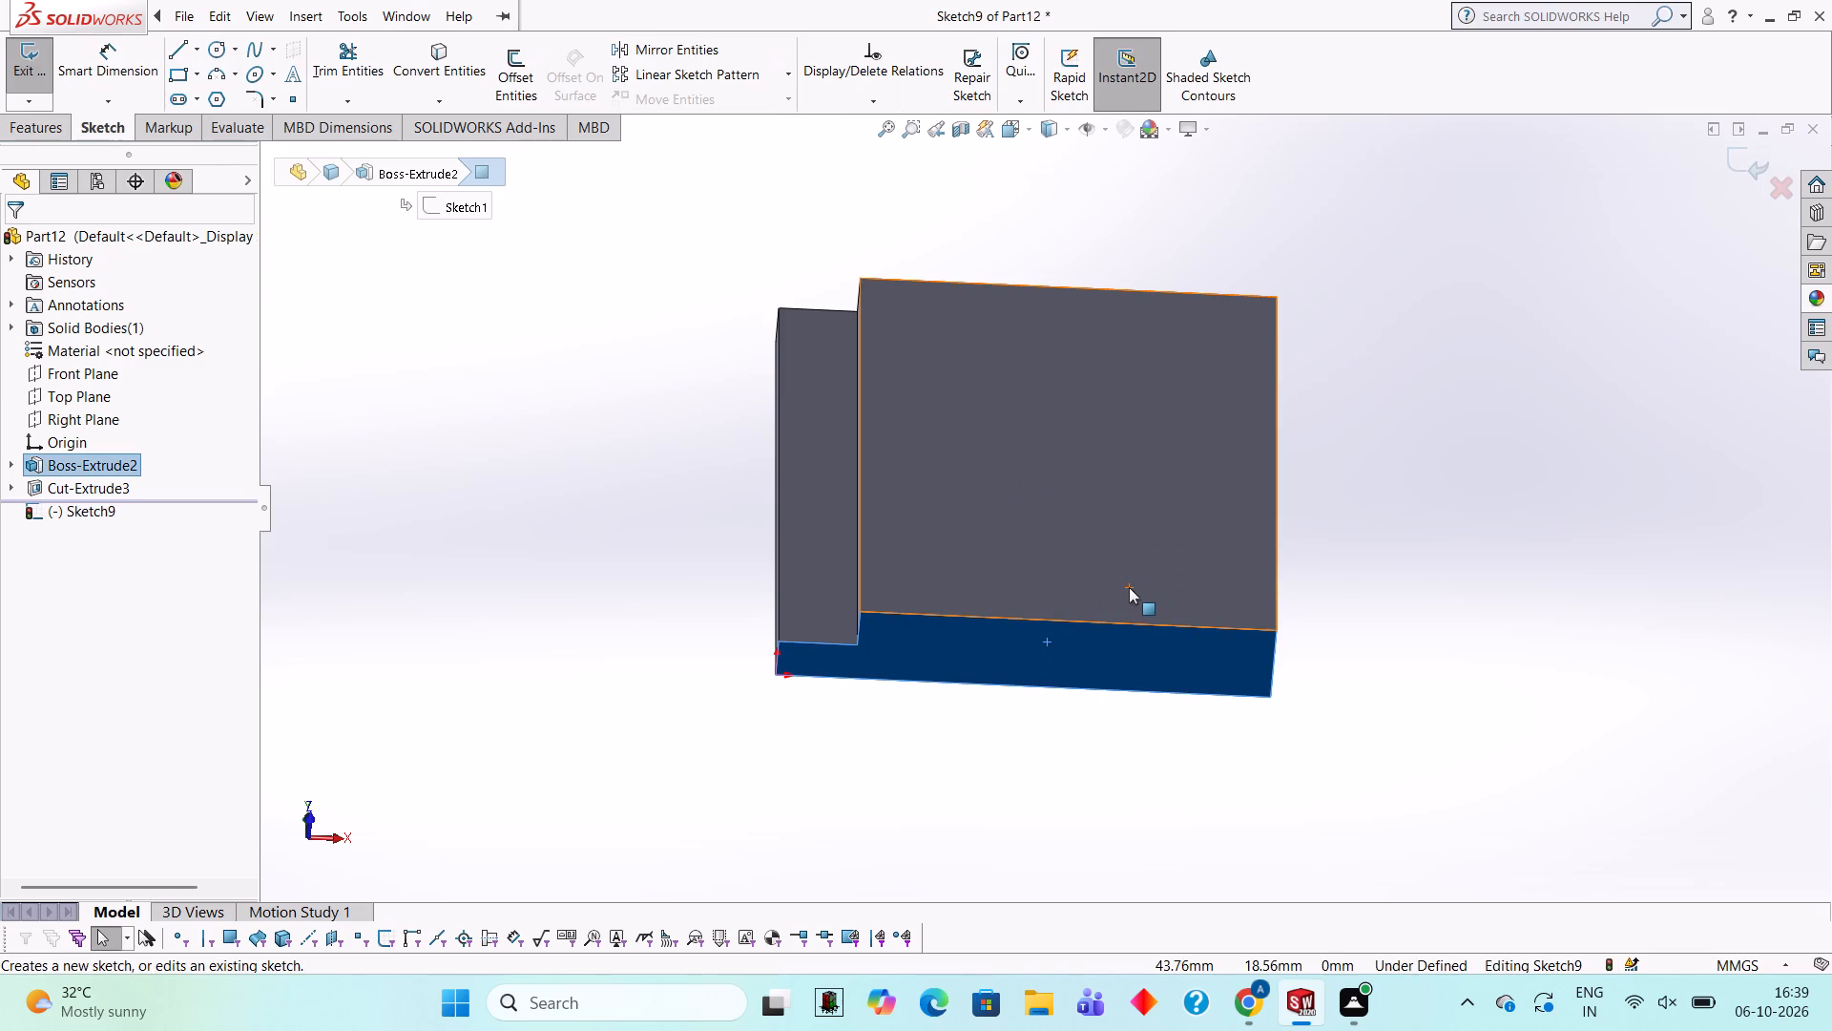
key(ctrl+8)
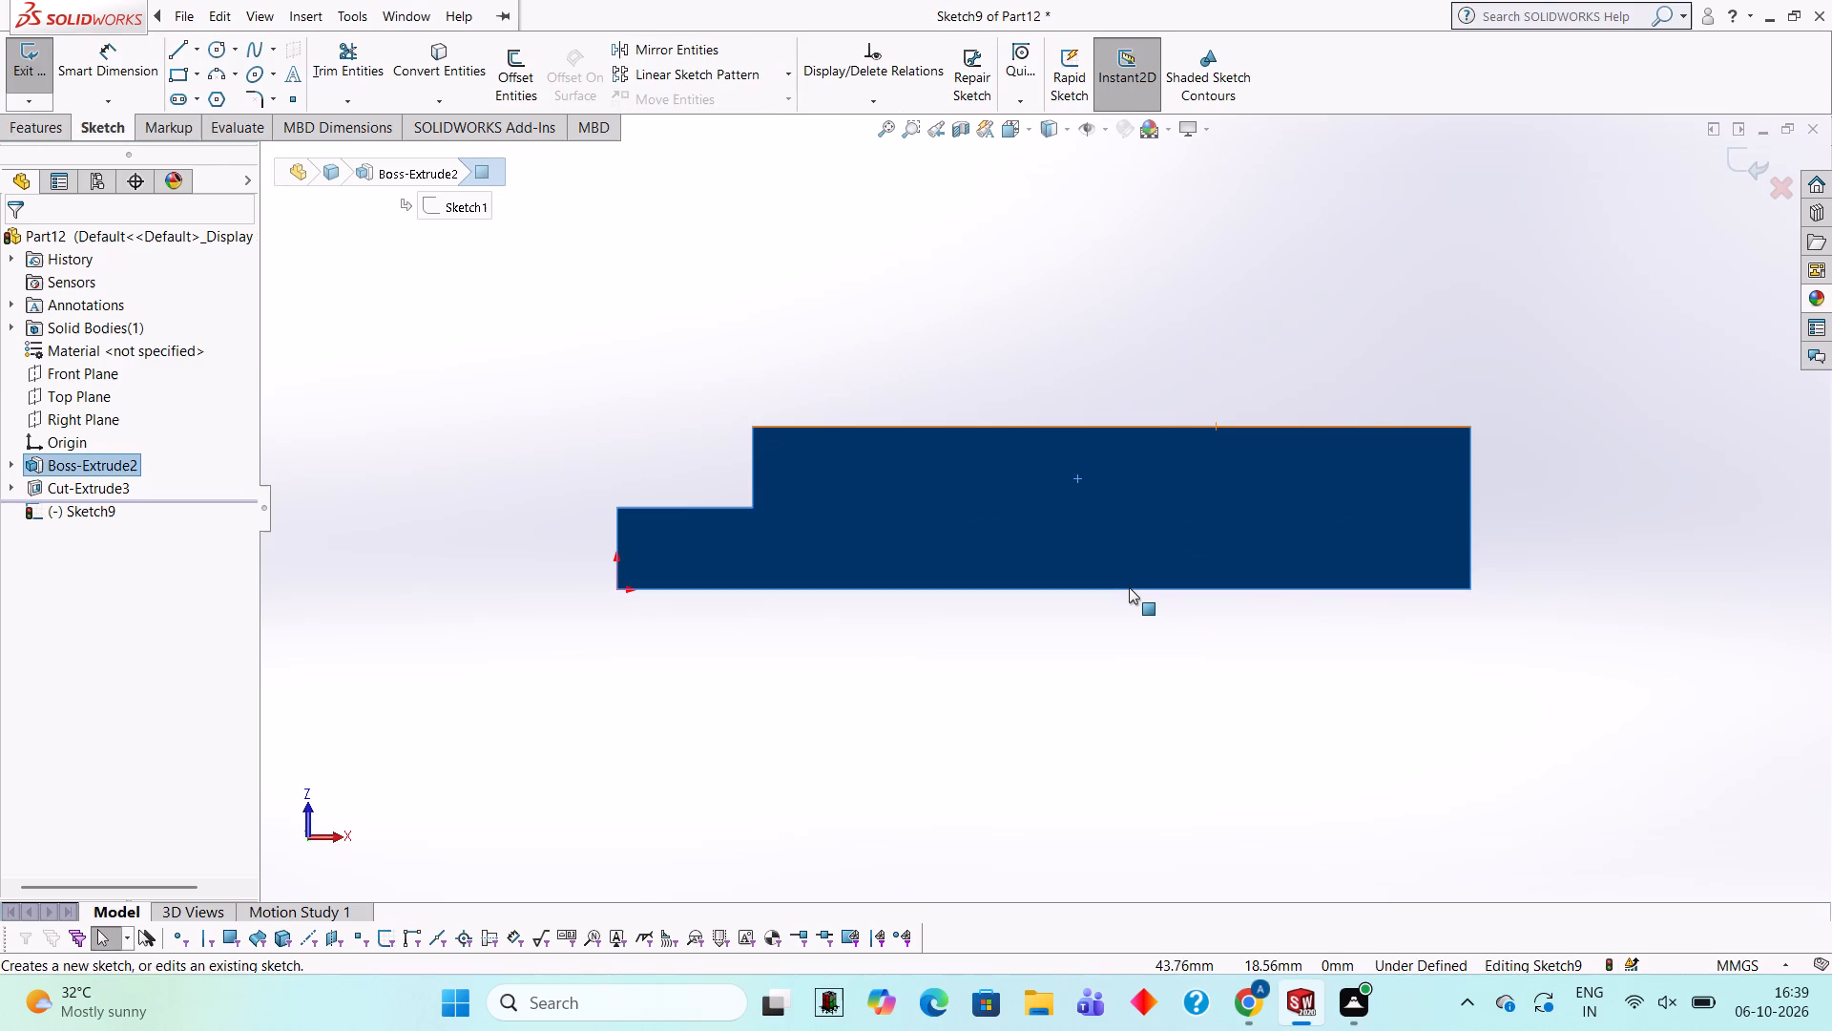
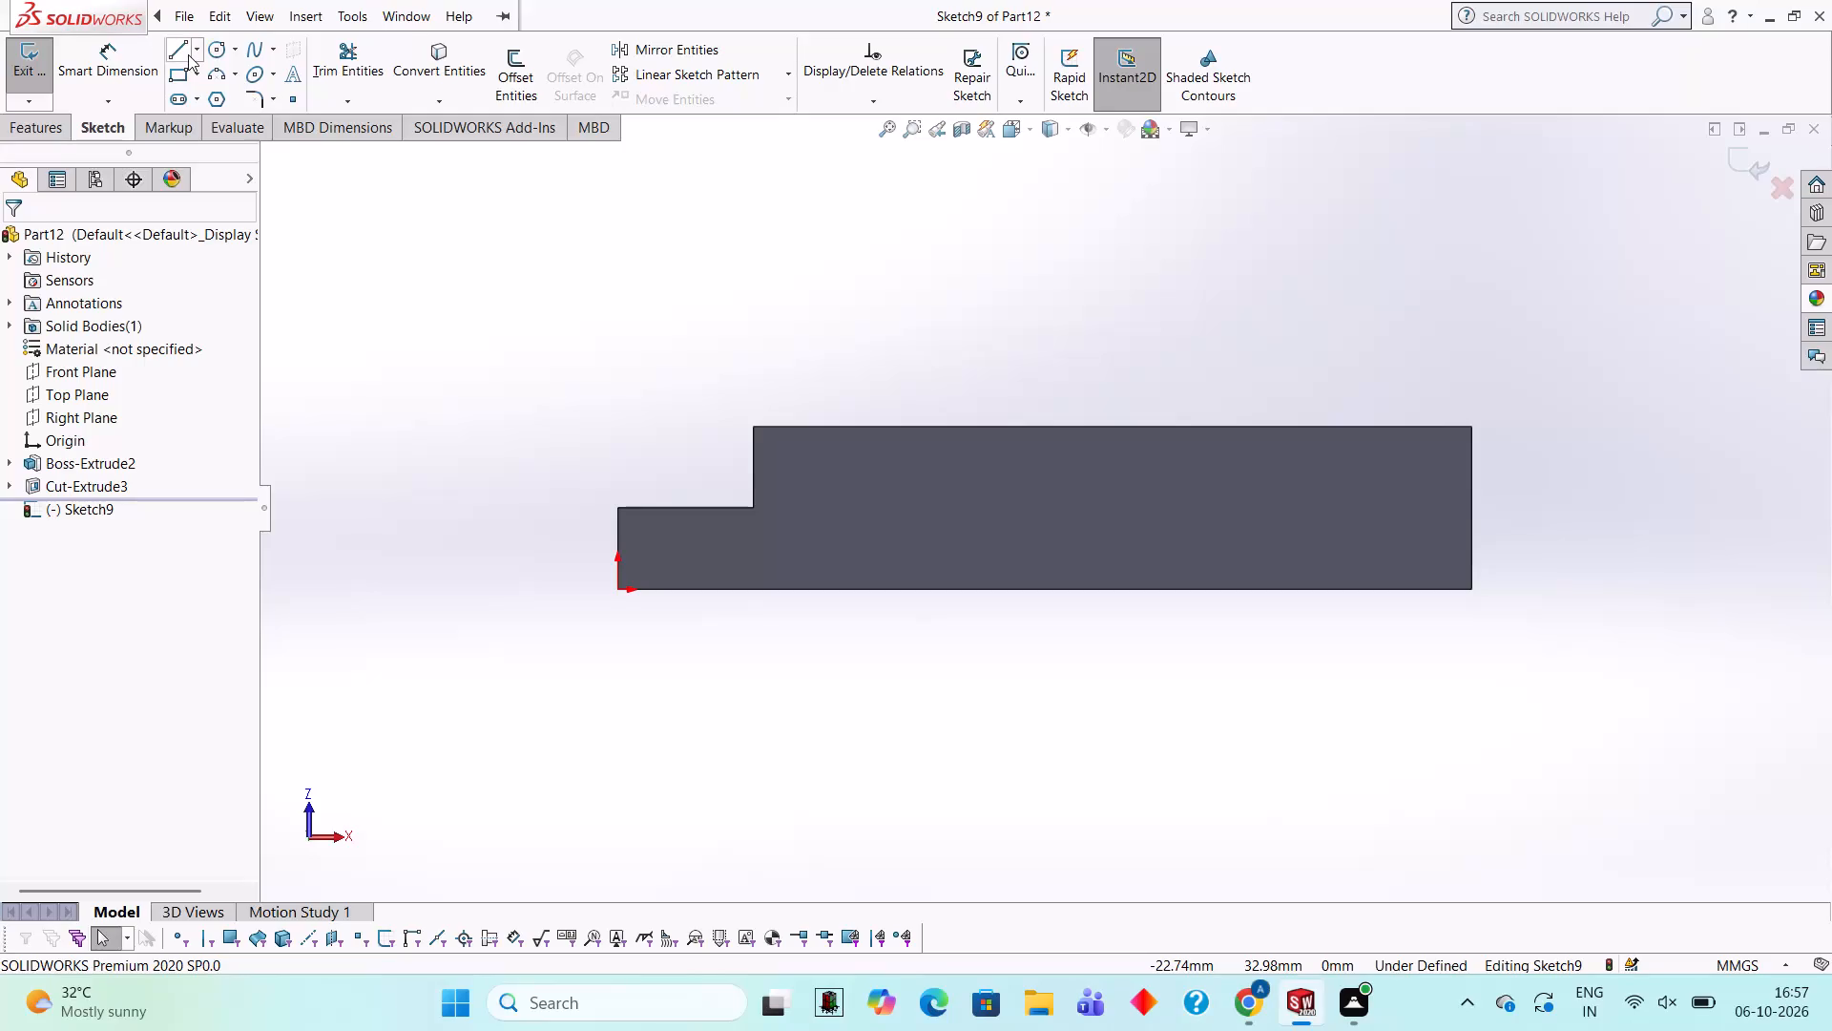
Sketch a 50 mm line from the origin along the base edge, and a closed 13 mm by 12 mm rectangle filling the remaining end.
click(188, 54)
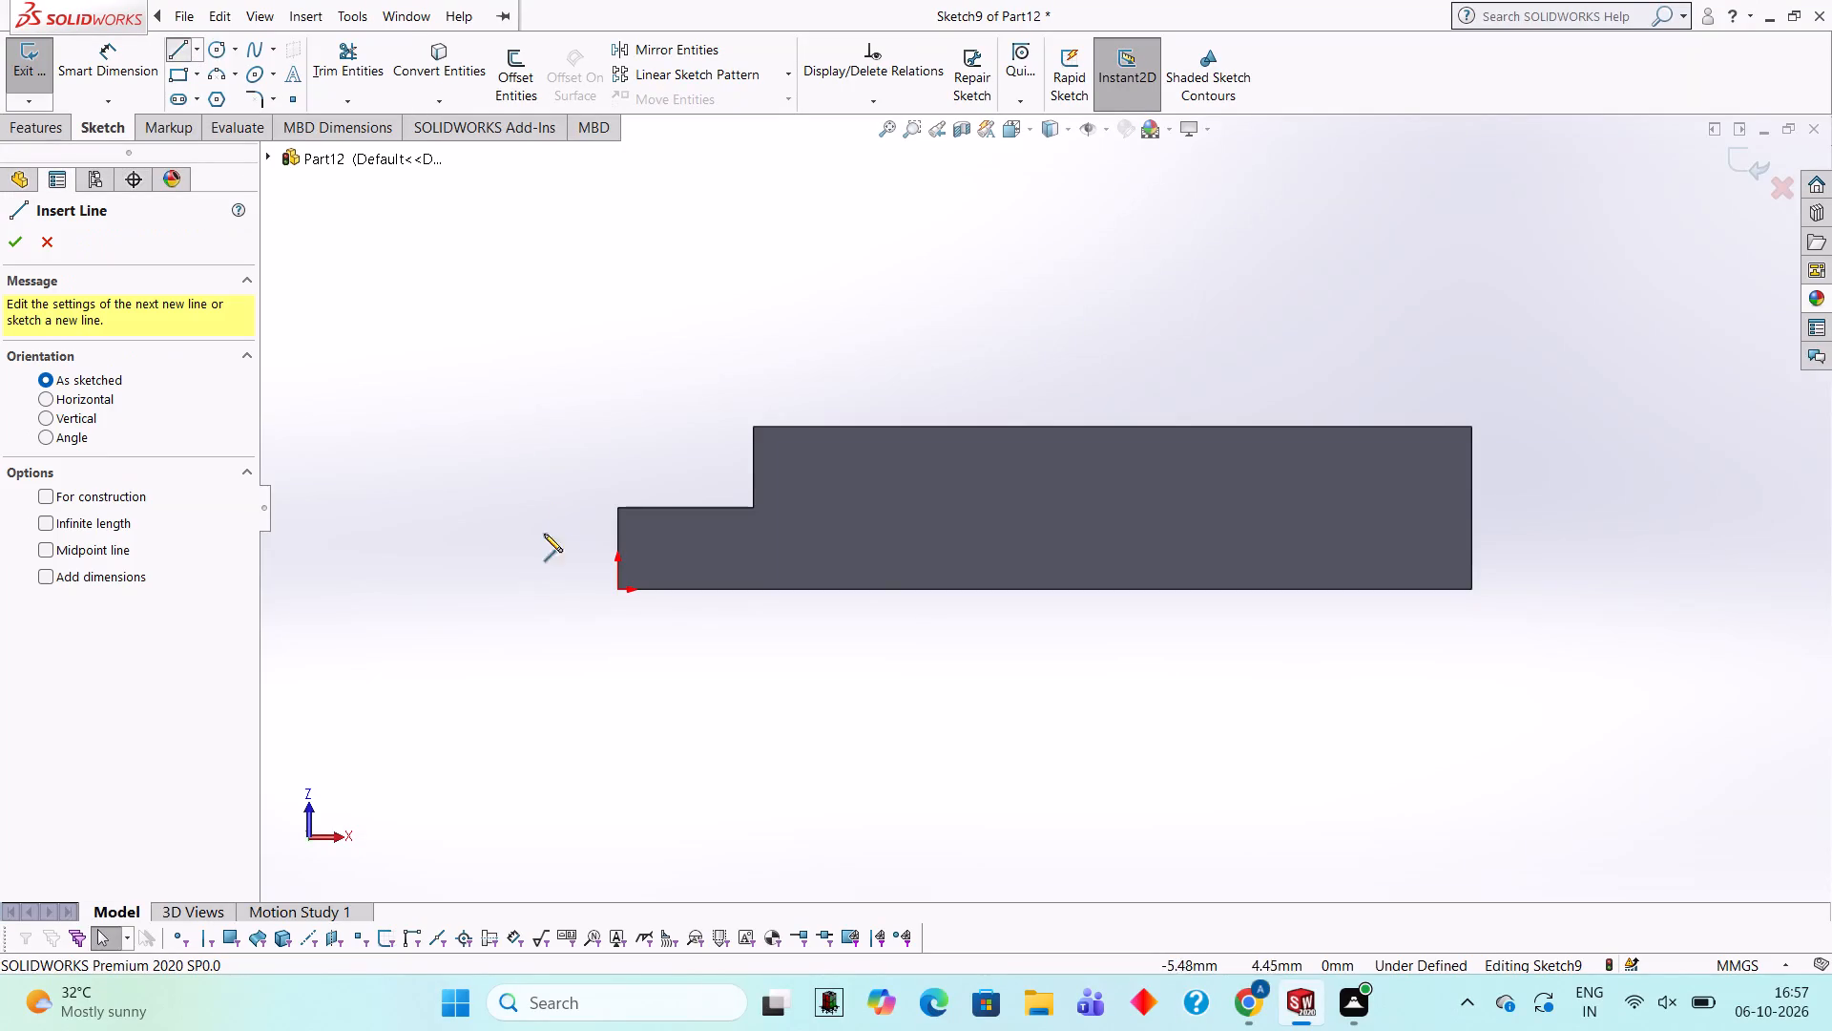
click(618, 590)
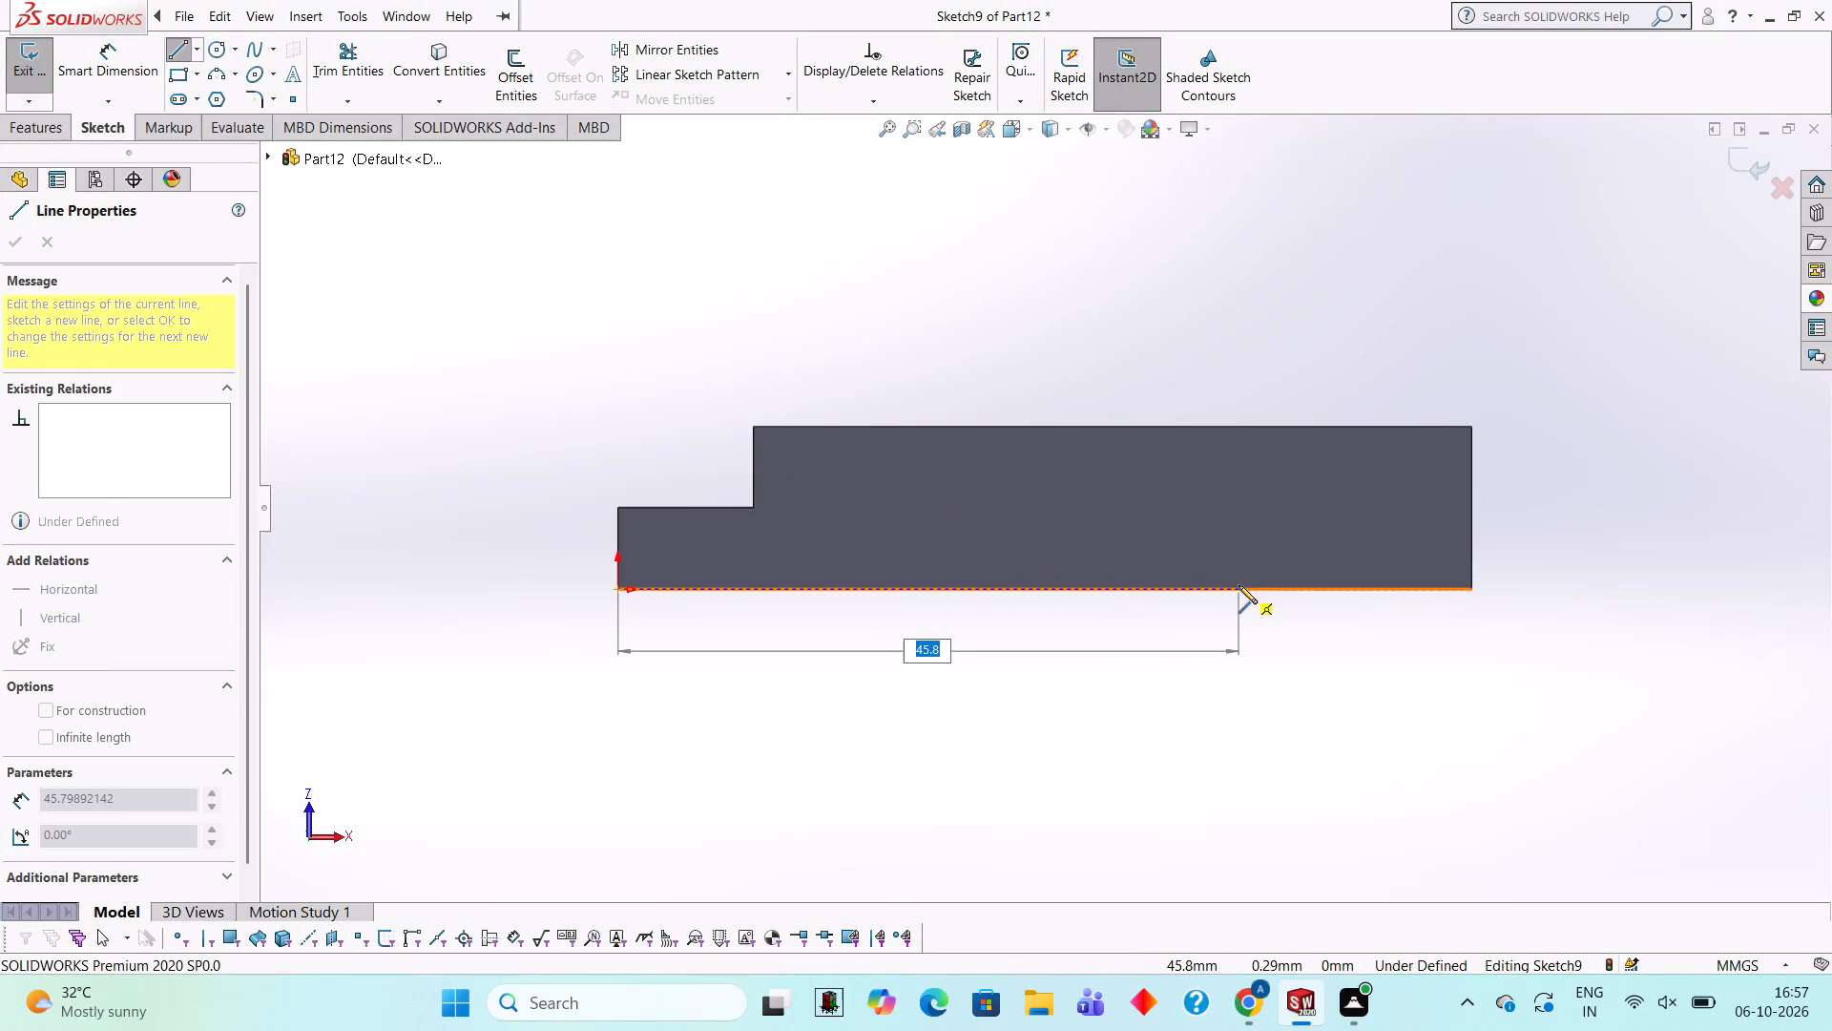
text(50)
key(Return)
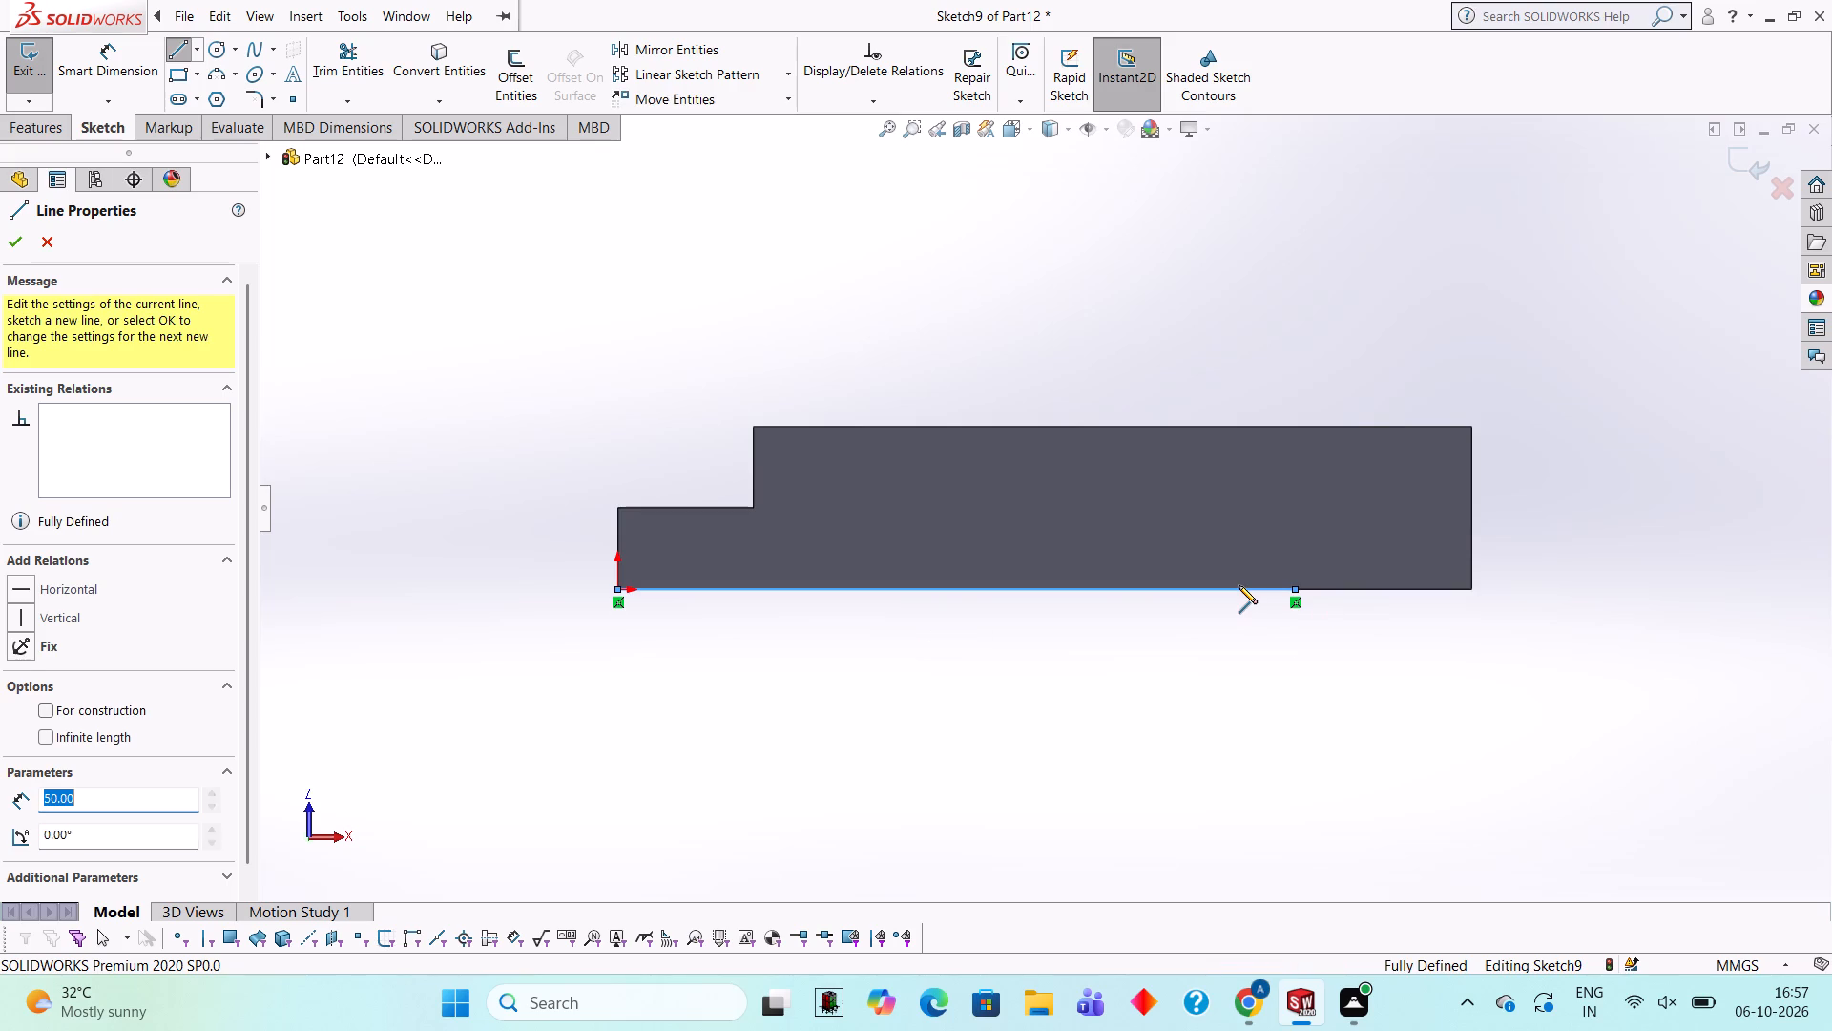
click(1299, 428)
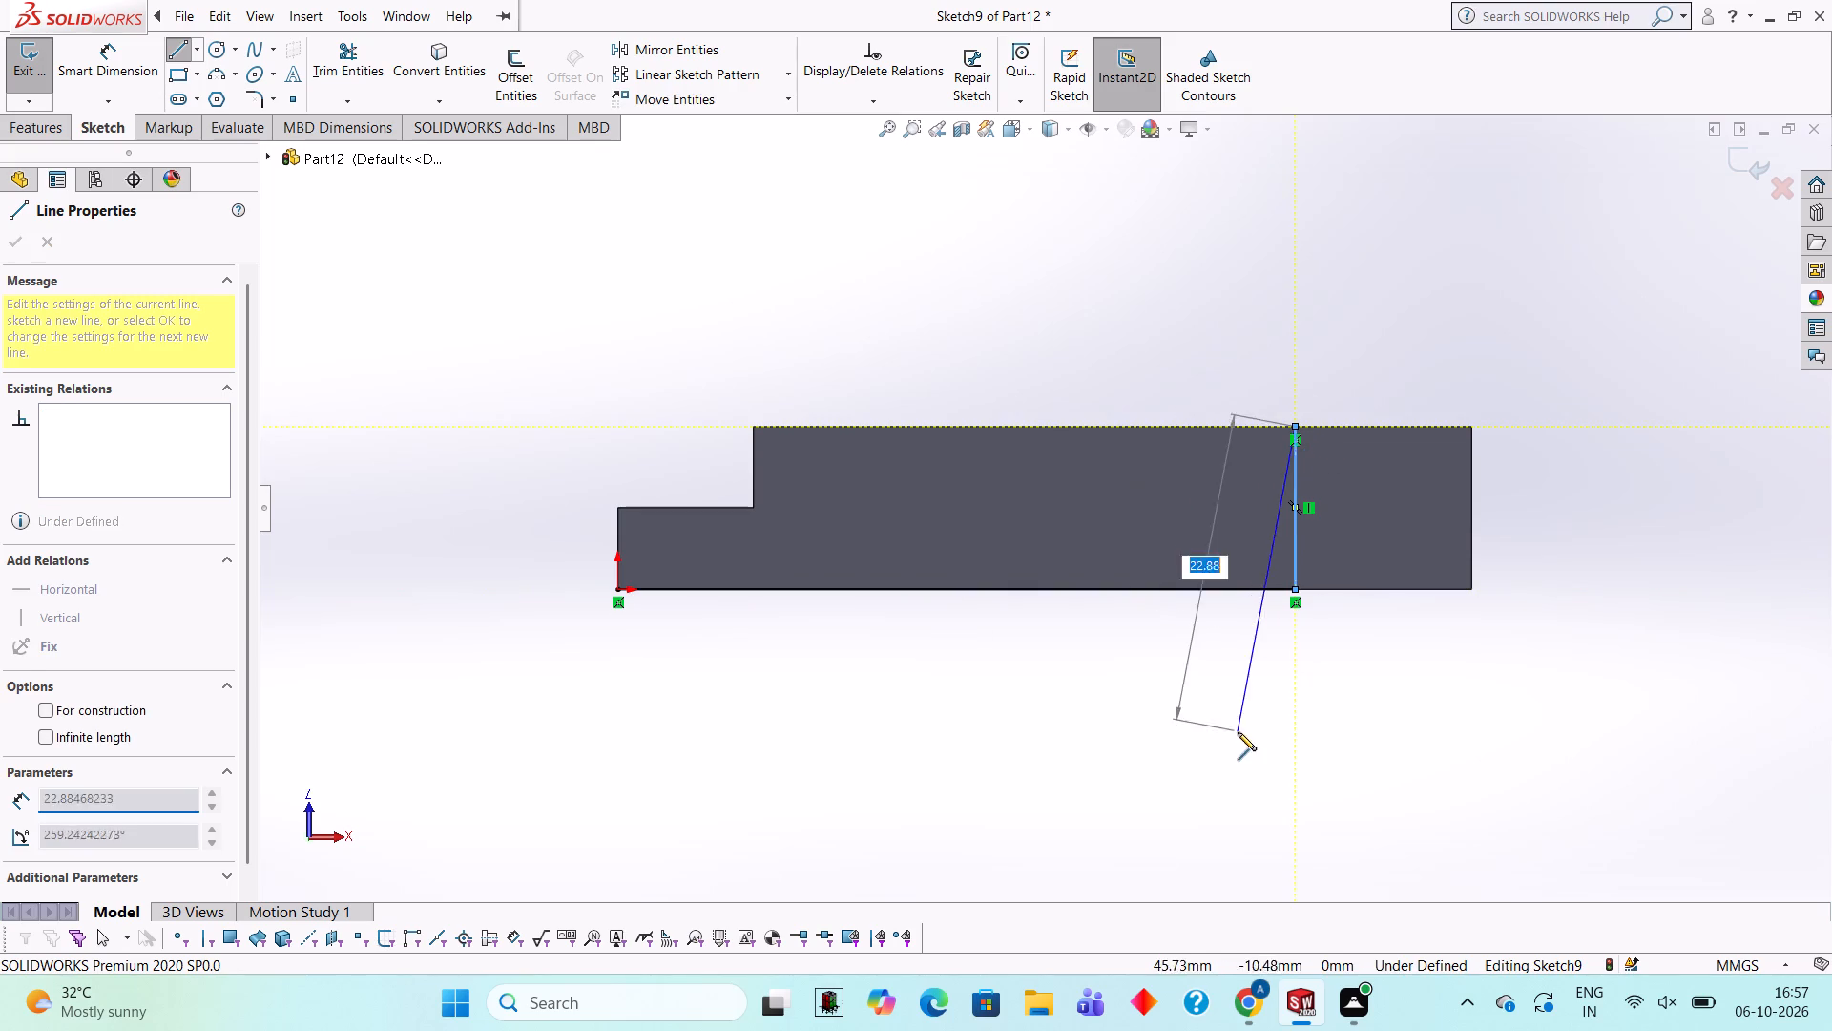
double_click(1470, 424)
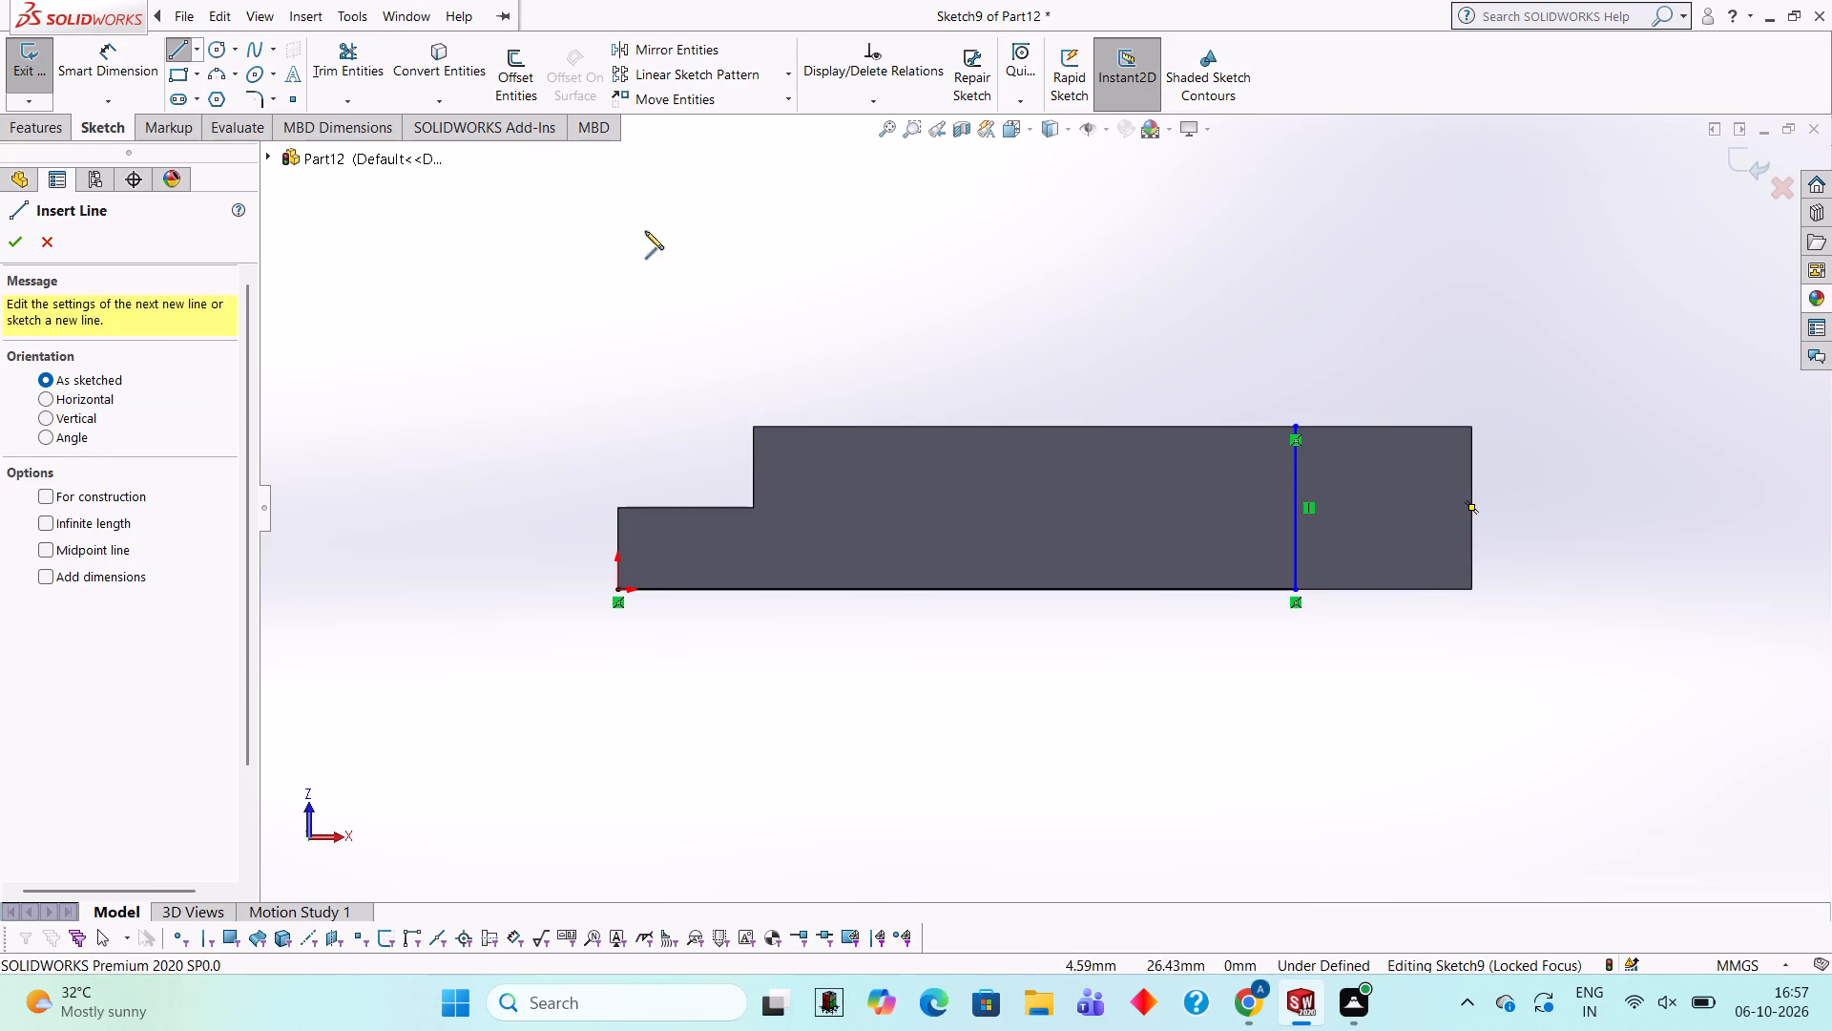
click(1293, 426)
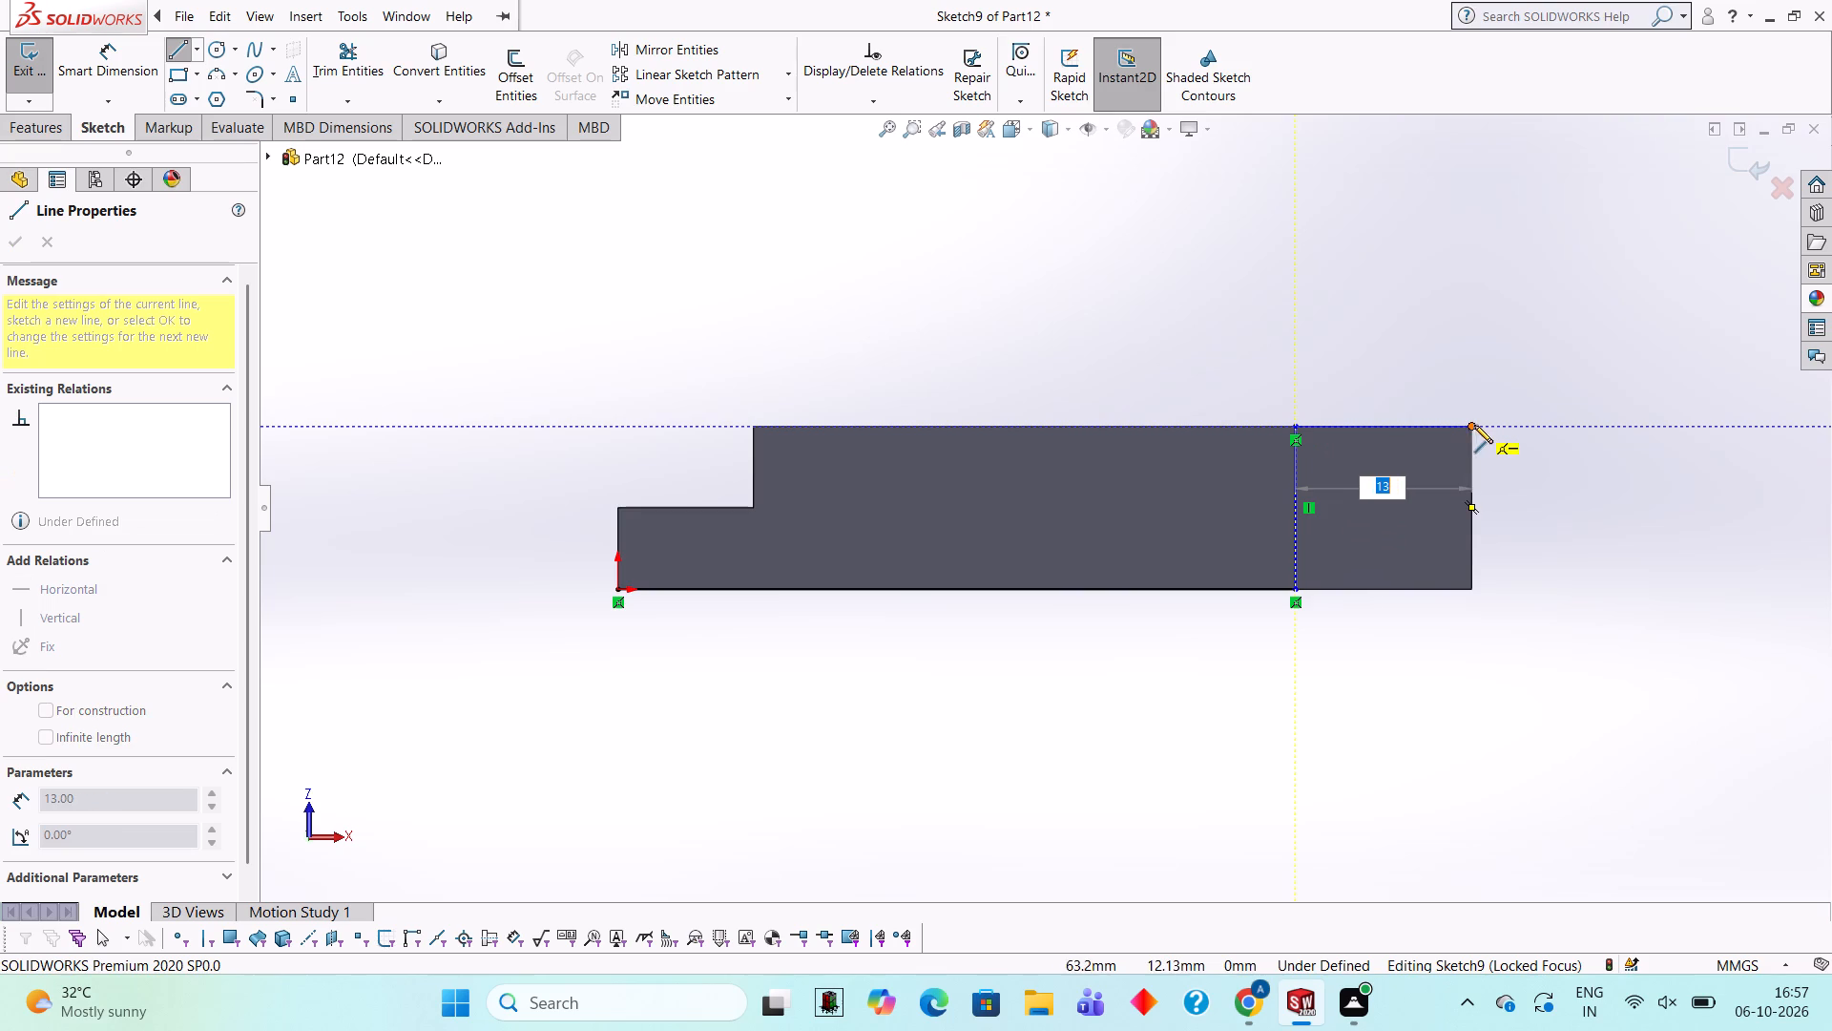
click(1471, 425)
click(1470, 586)
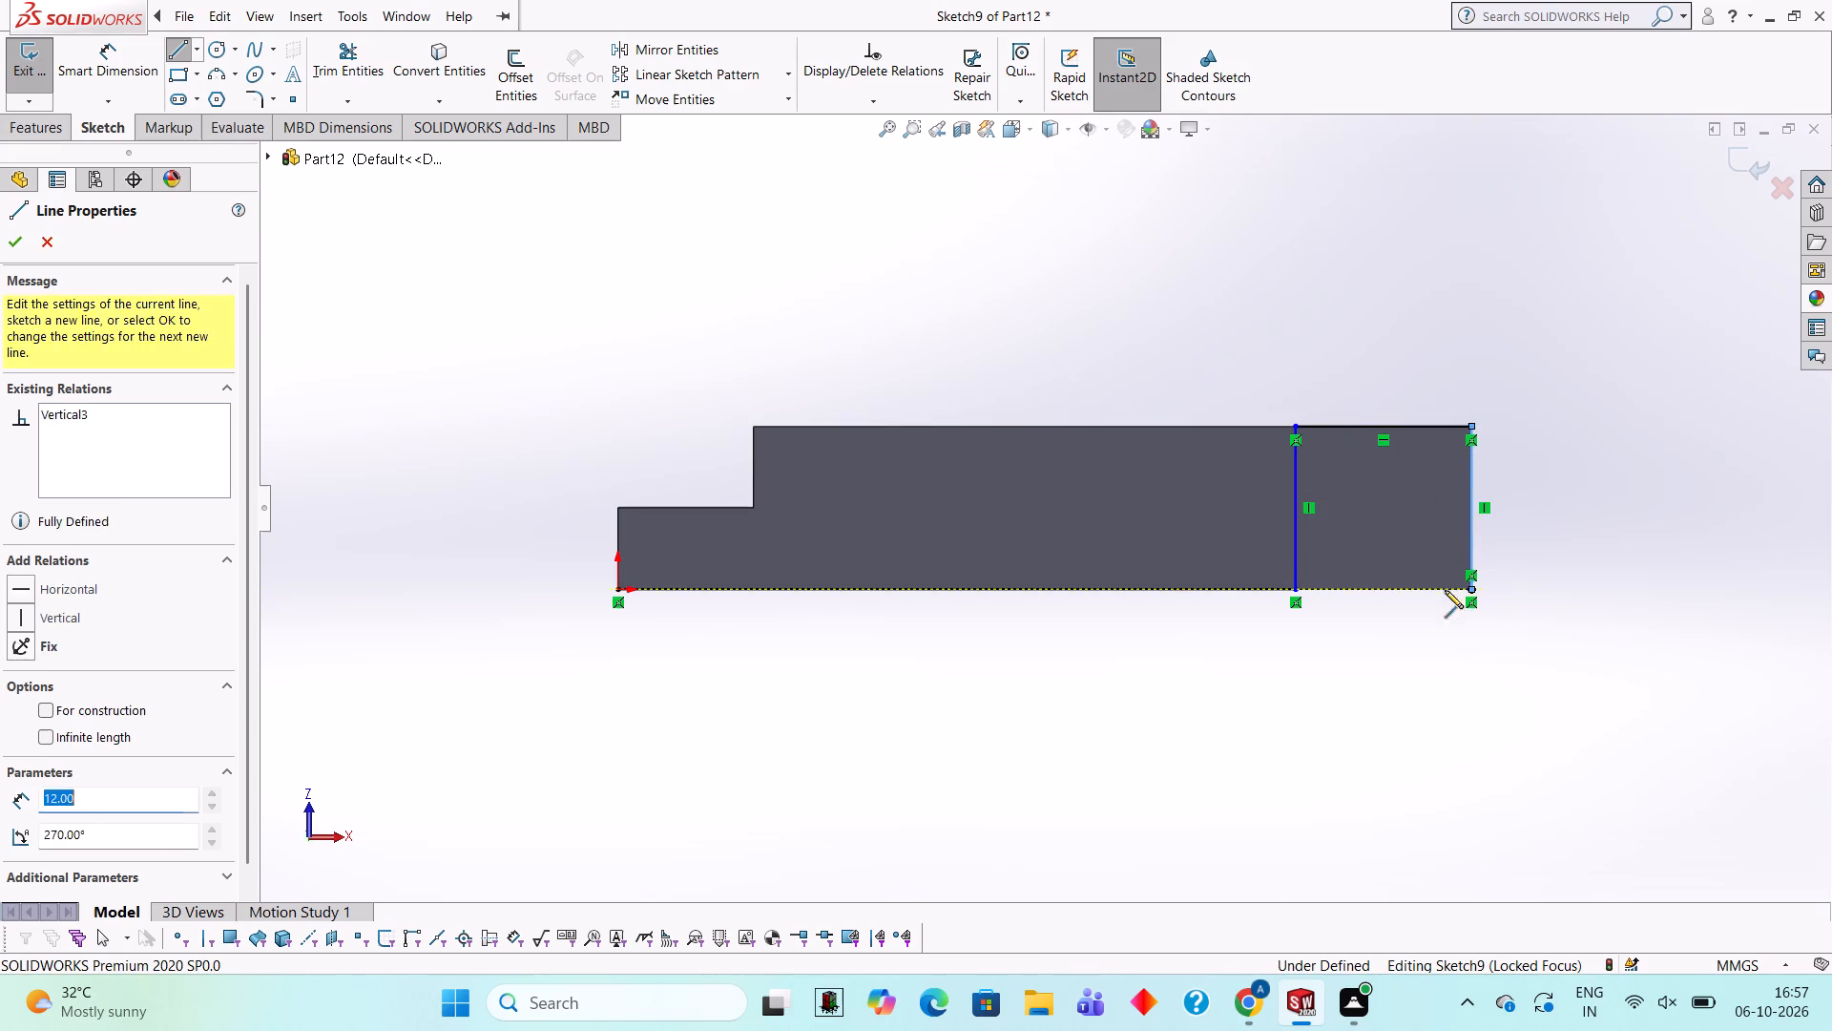
click(1297, 587)
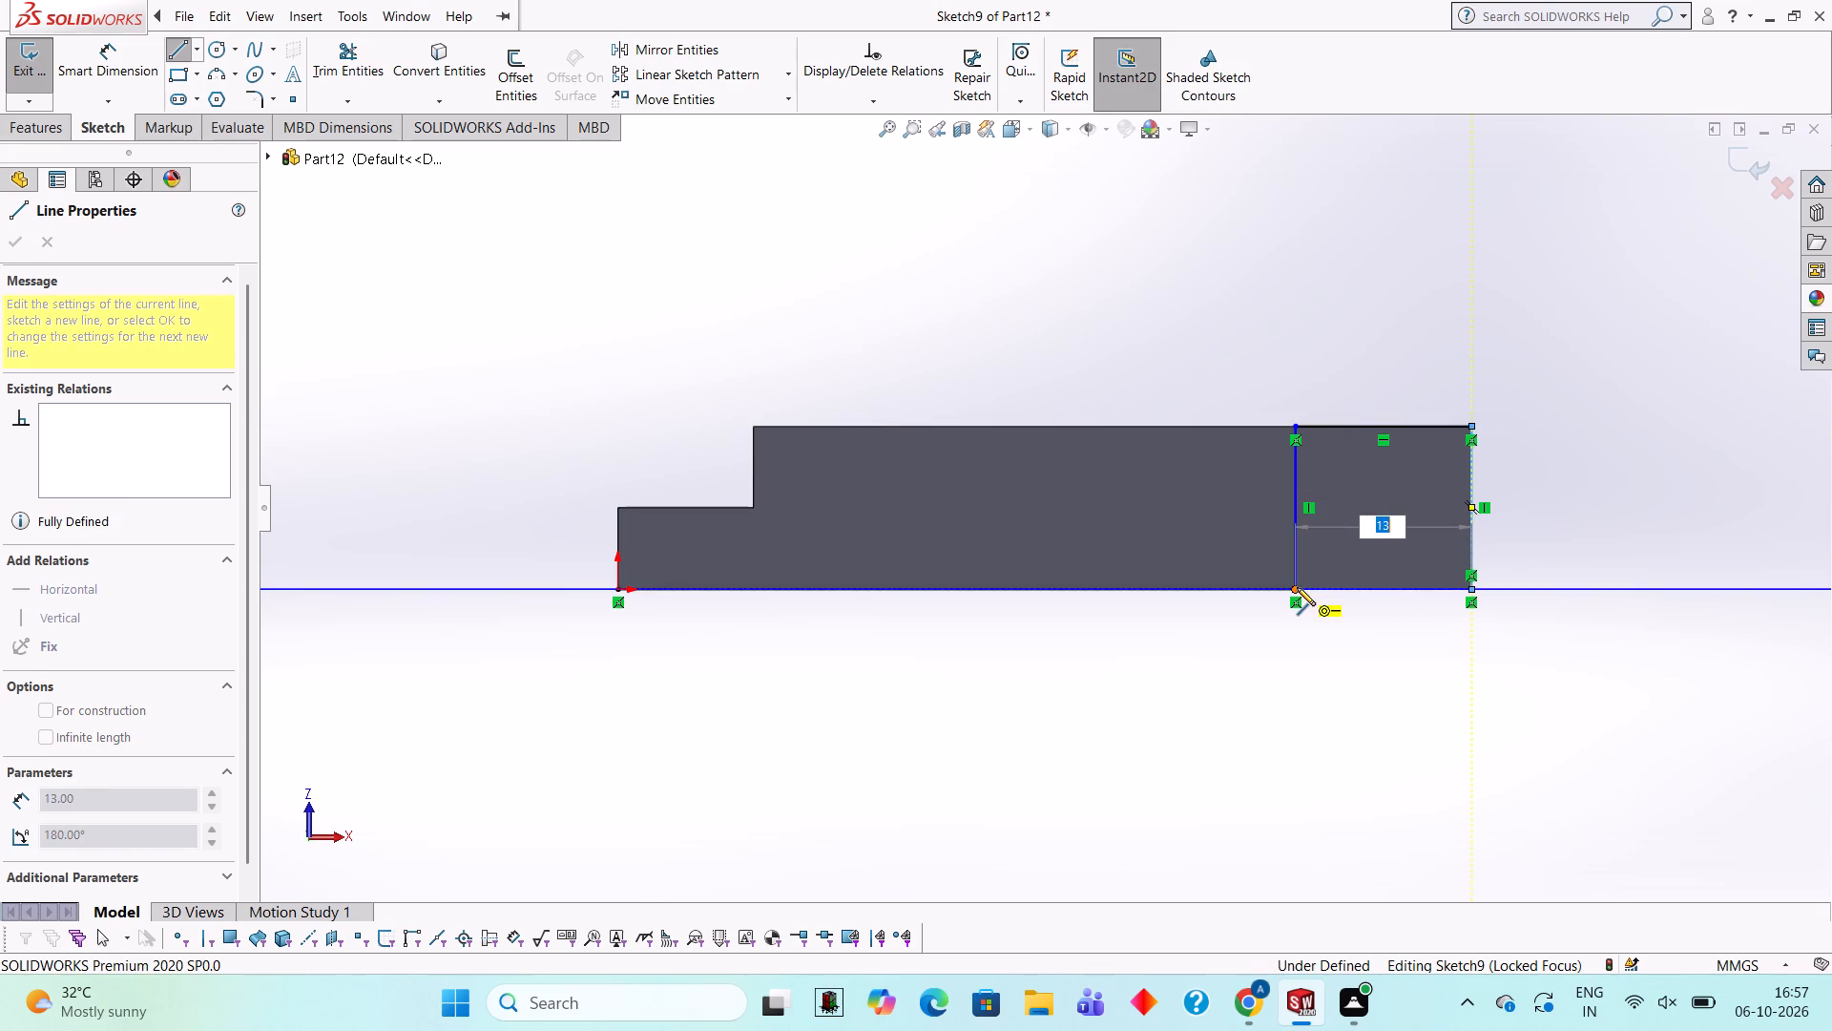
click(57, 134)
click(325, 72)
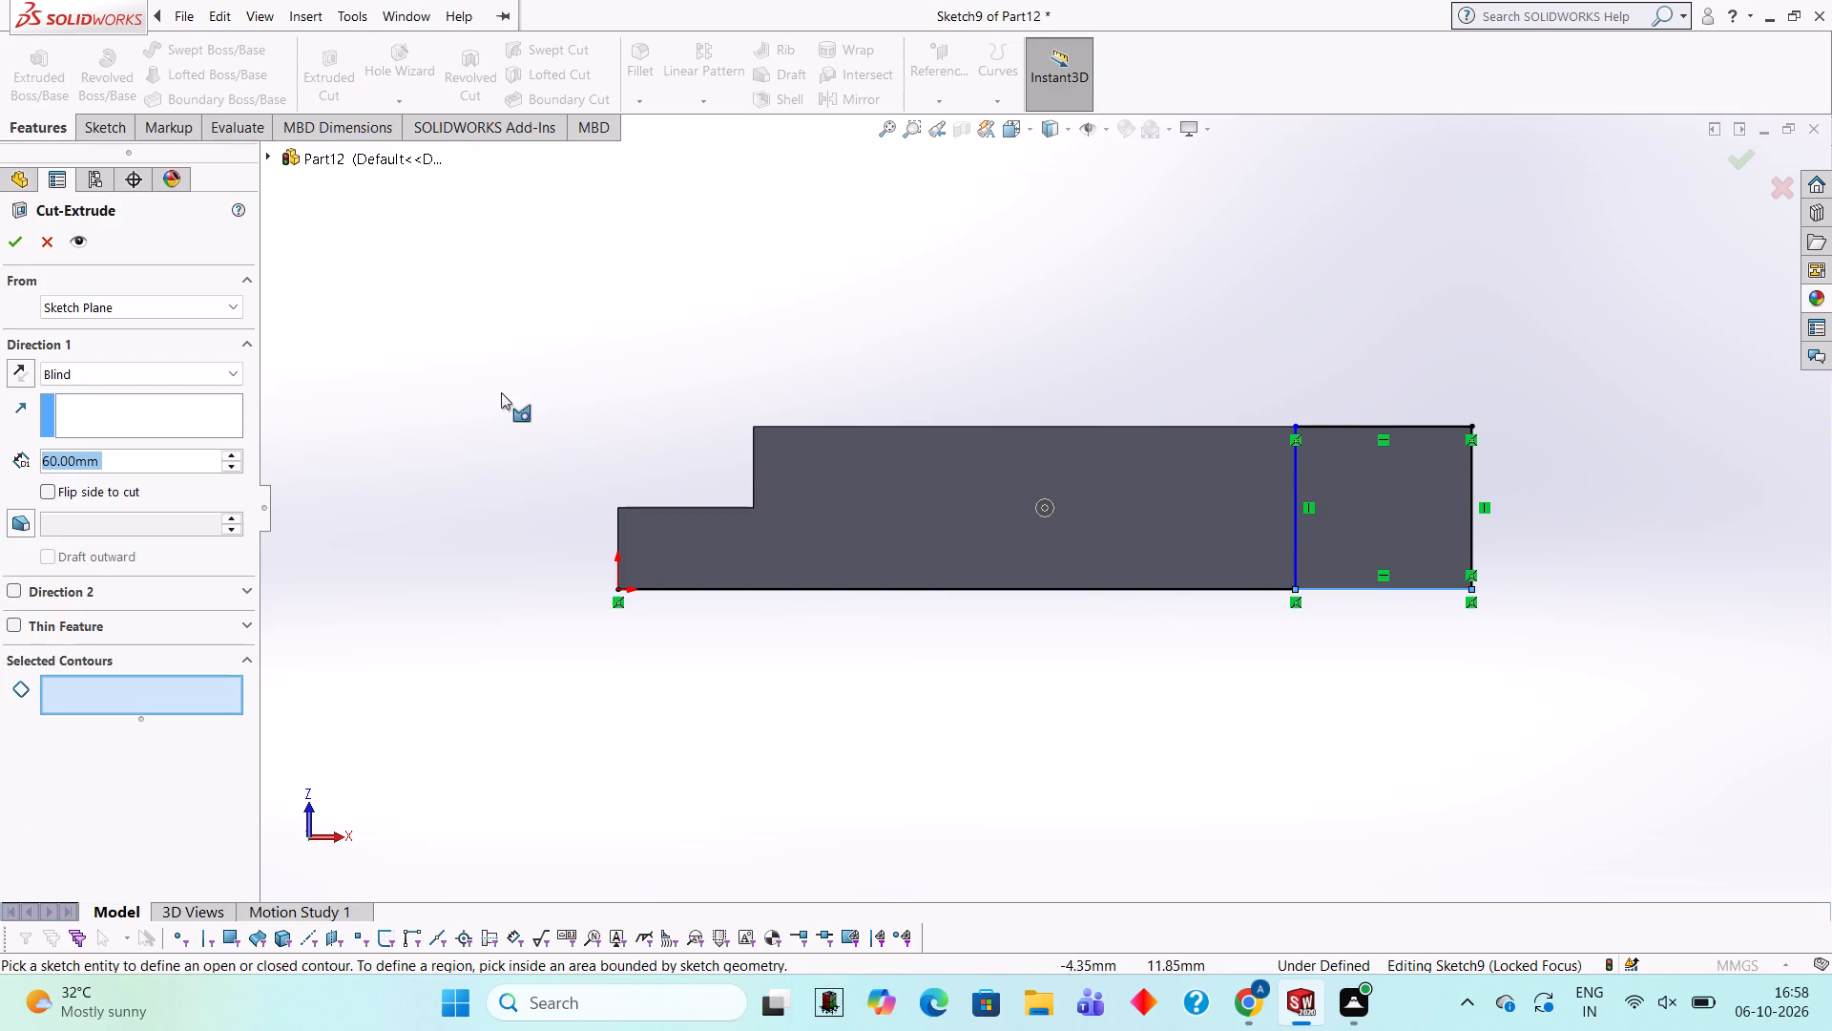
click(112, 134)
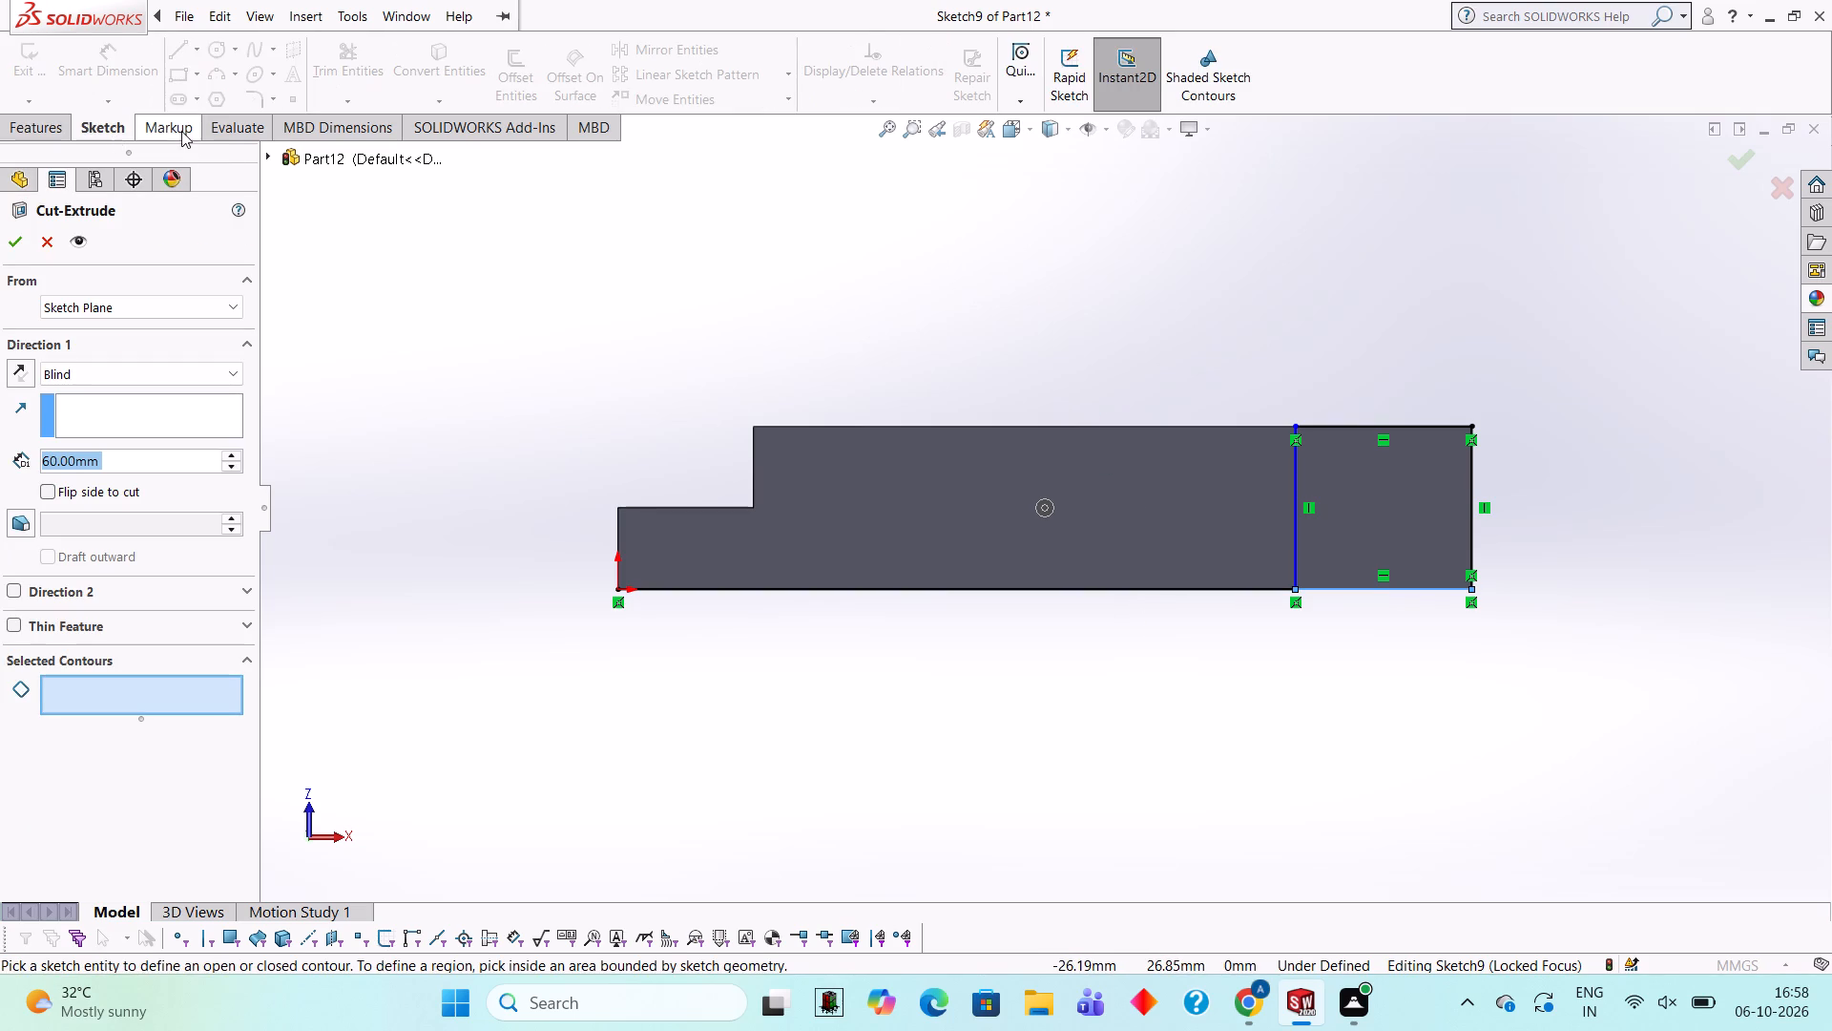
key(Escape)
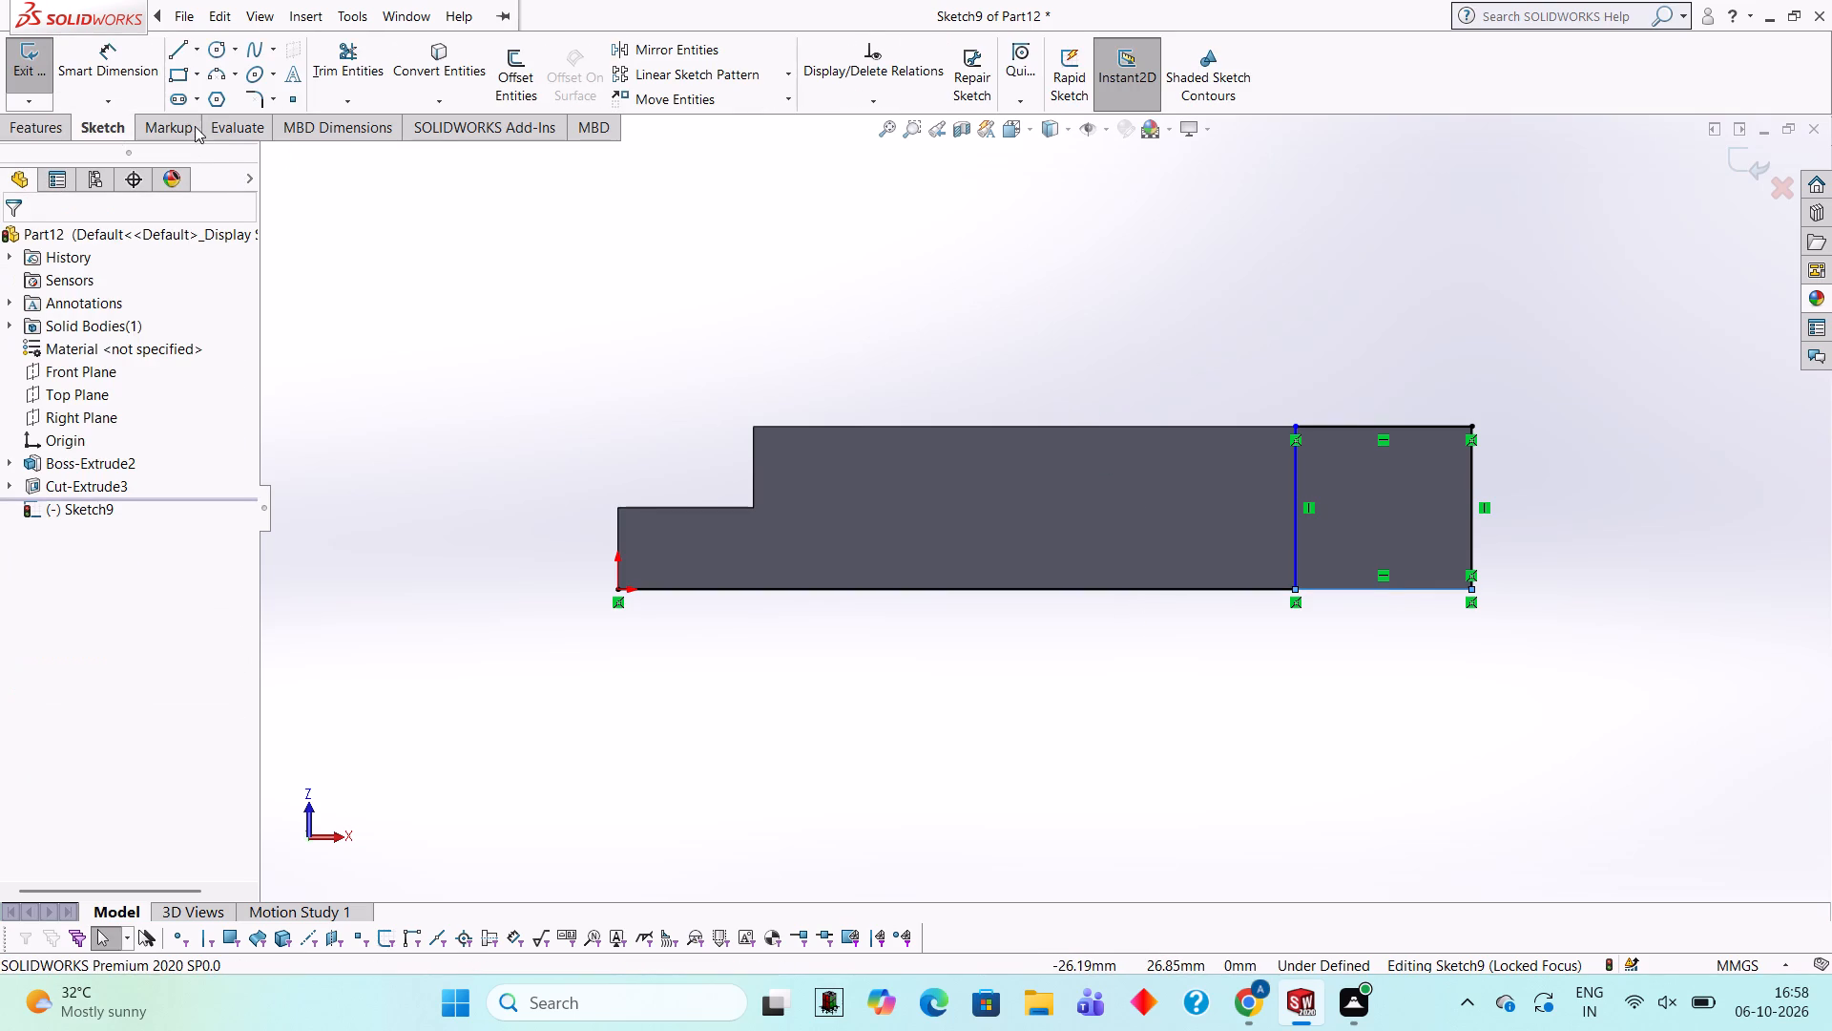
Trim away the 50 mm line along the base edge, keeping only the end rectangle.
click(348, 75)
click(922, 590)
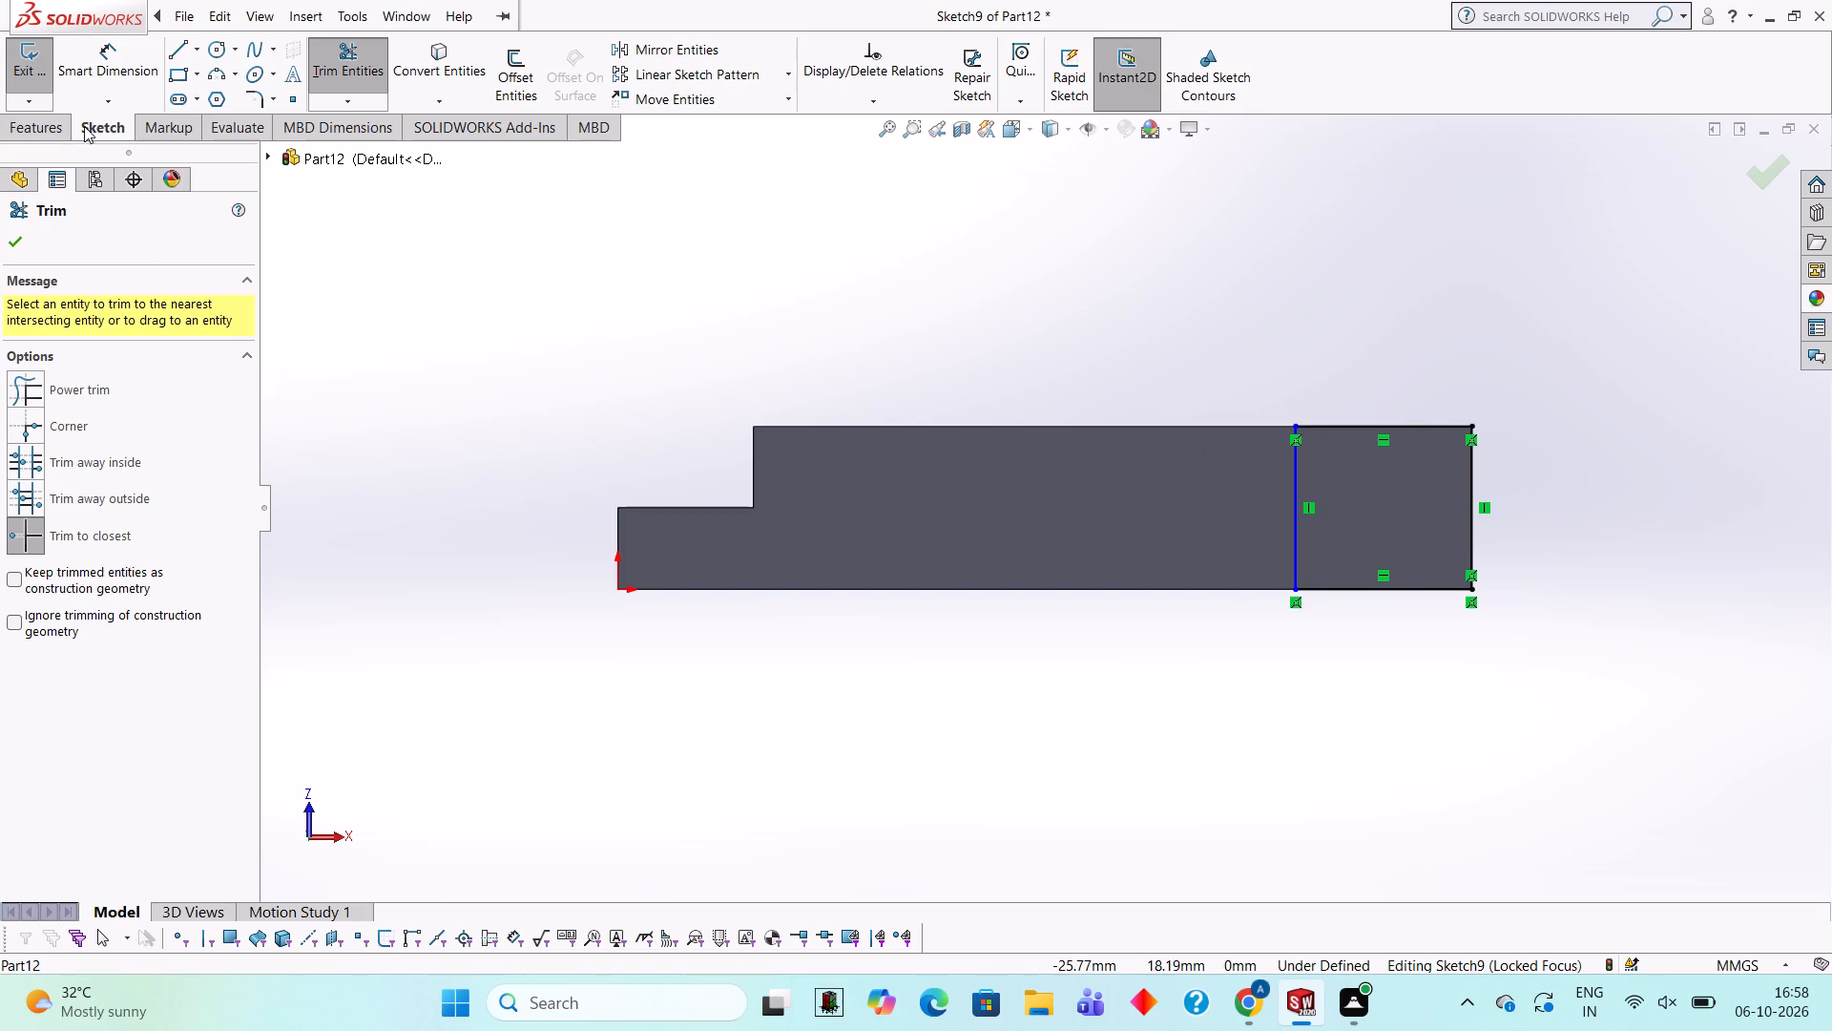
Cut-extrude the 13 mm by 12 mm end rectangle with a blind depth of 60 mm to shorten the plate.
click(54, 134)
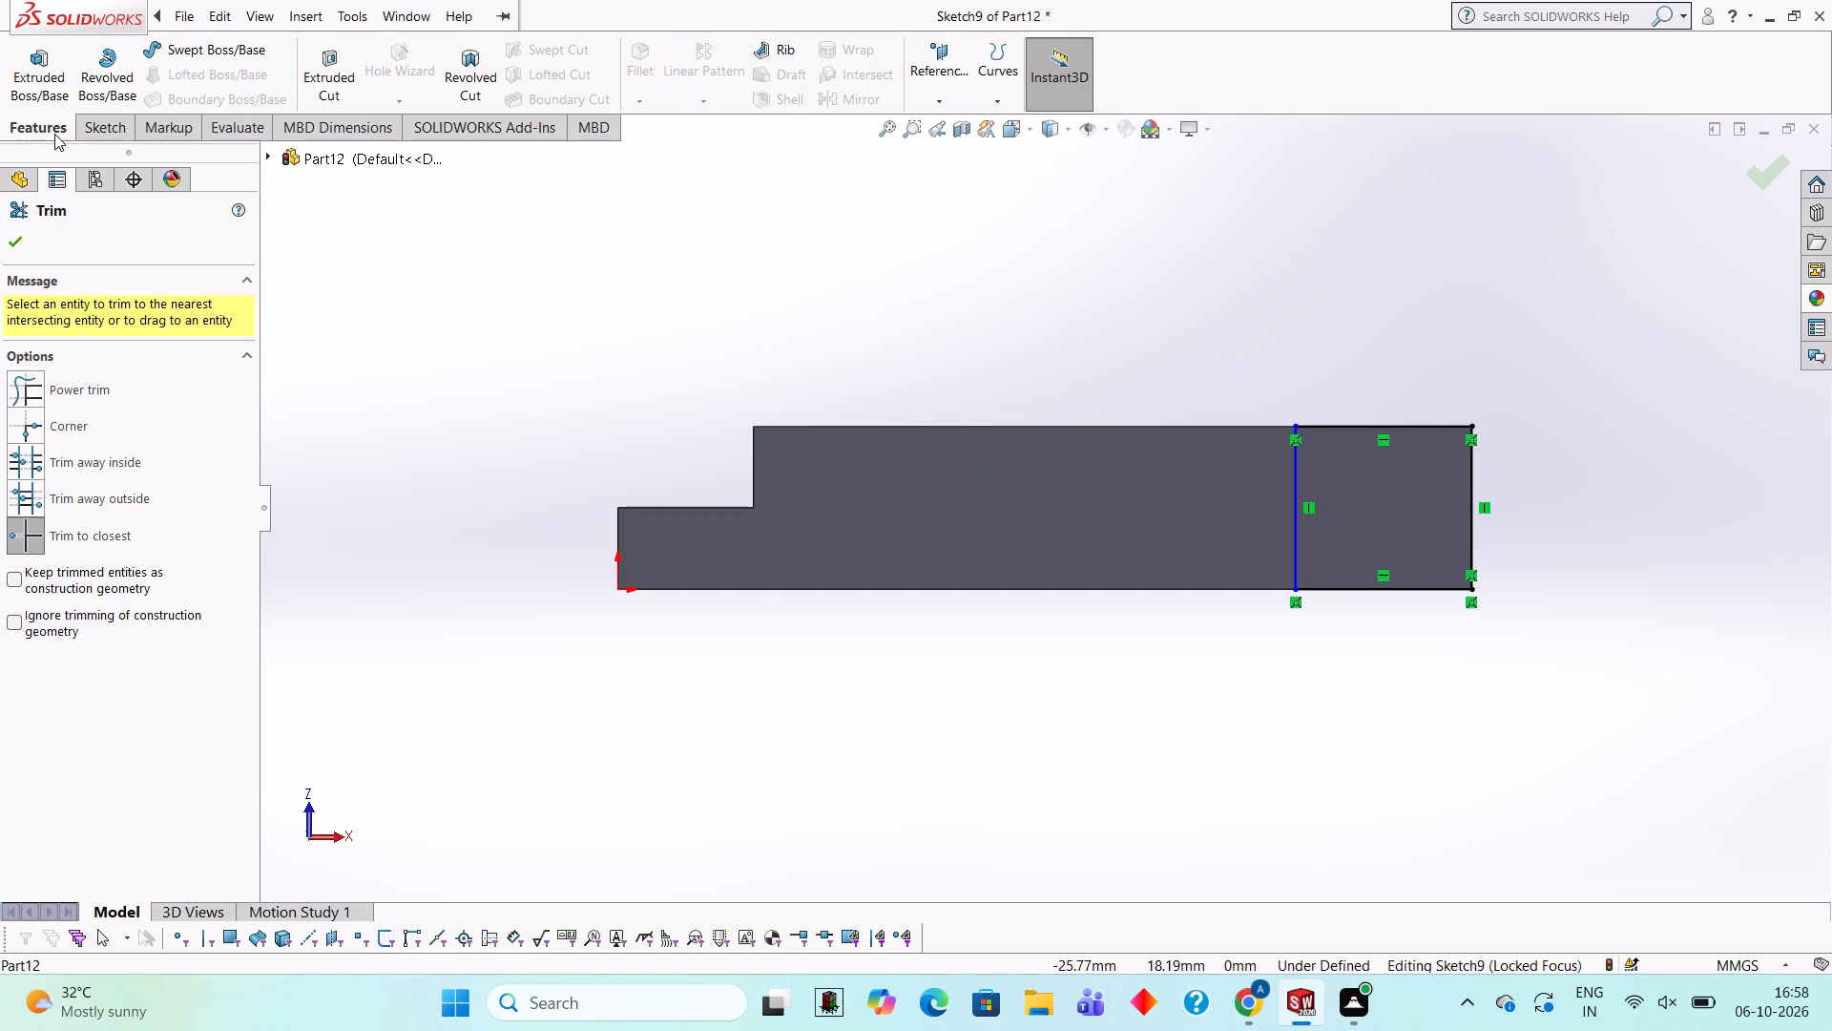
click(305, 79)
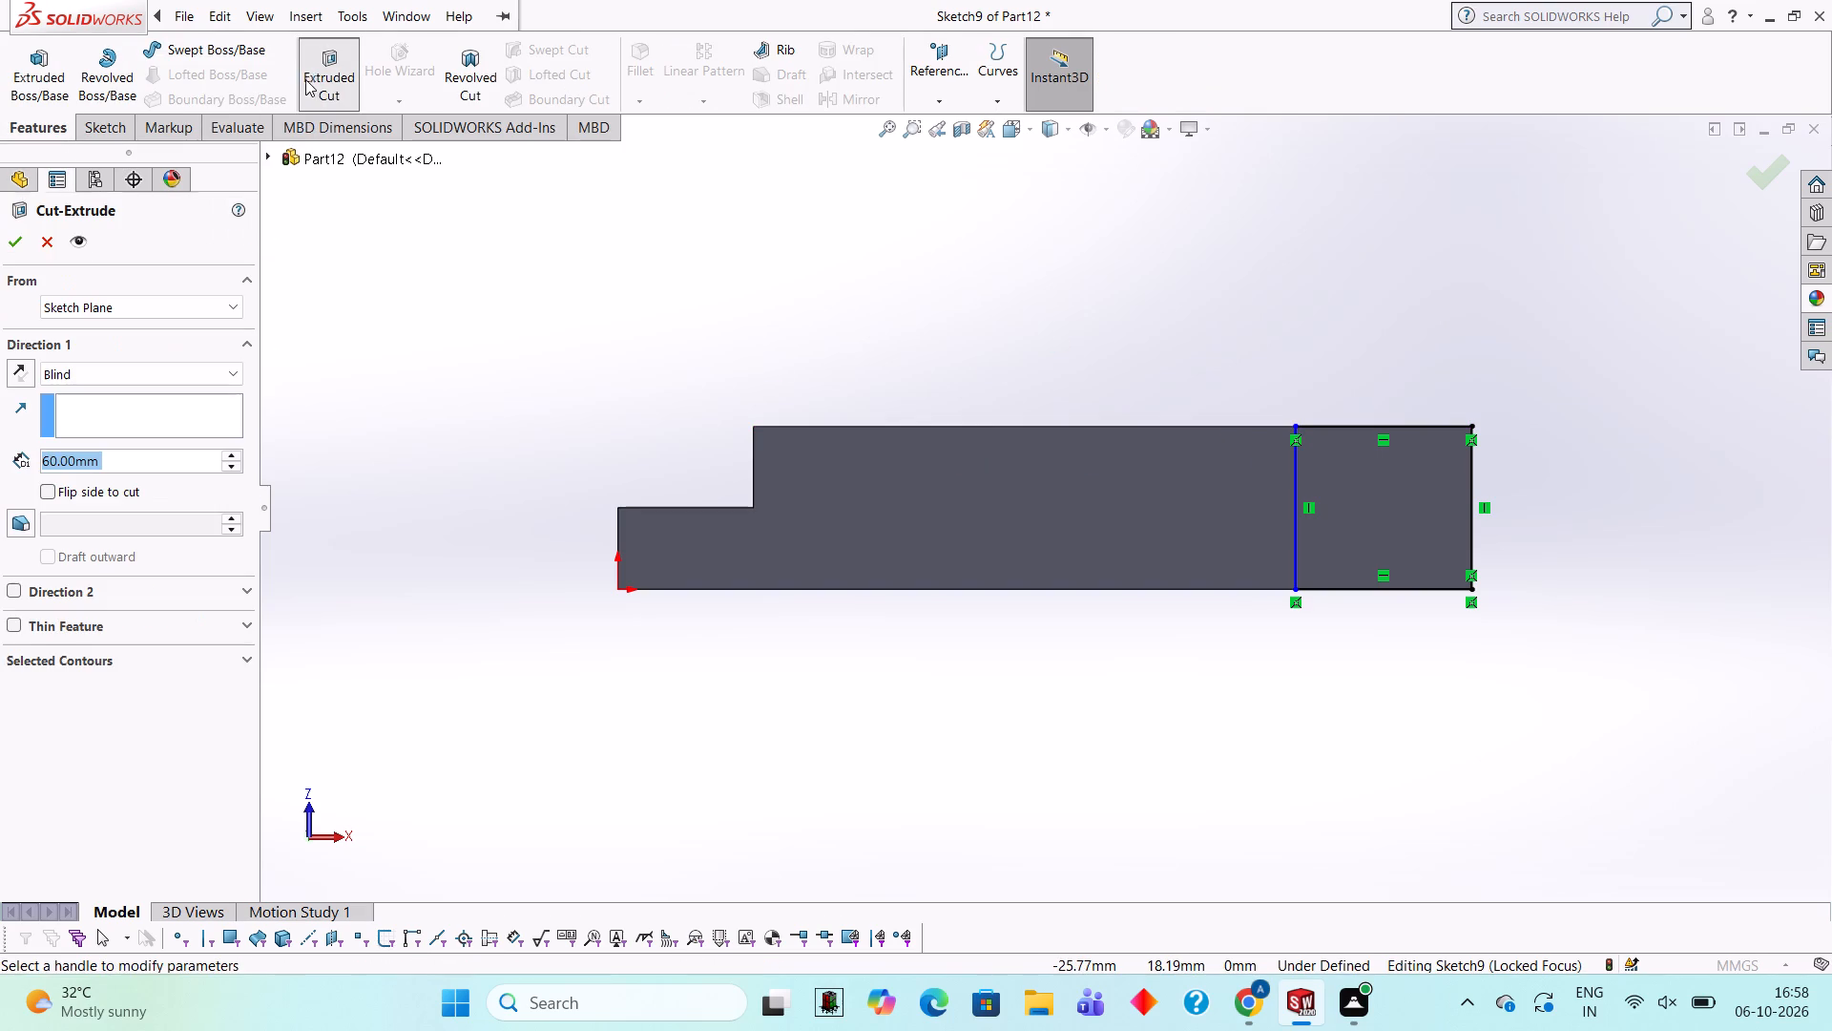
middle_drag(509, 368, 513, 474)
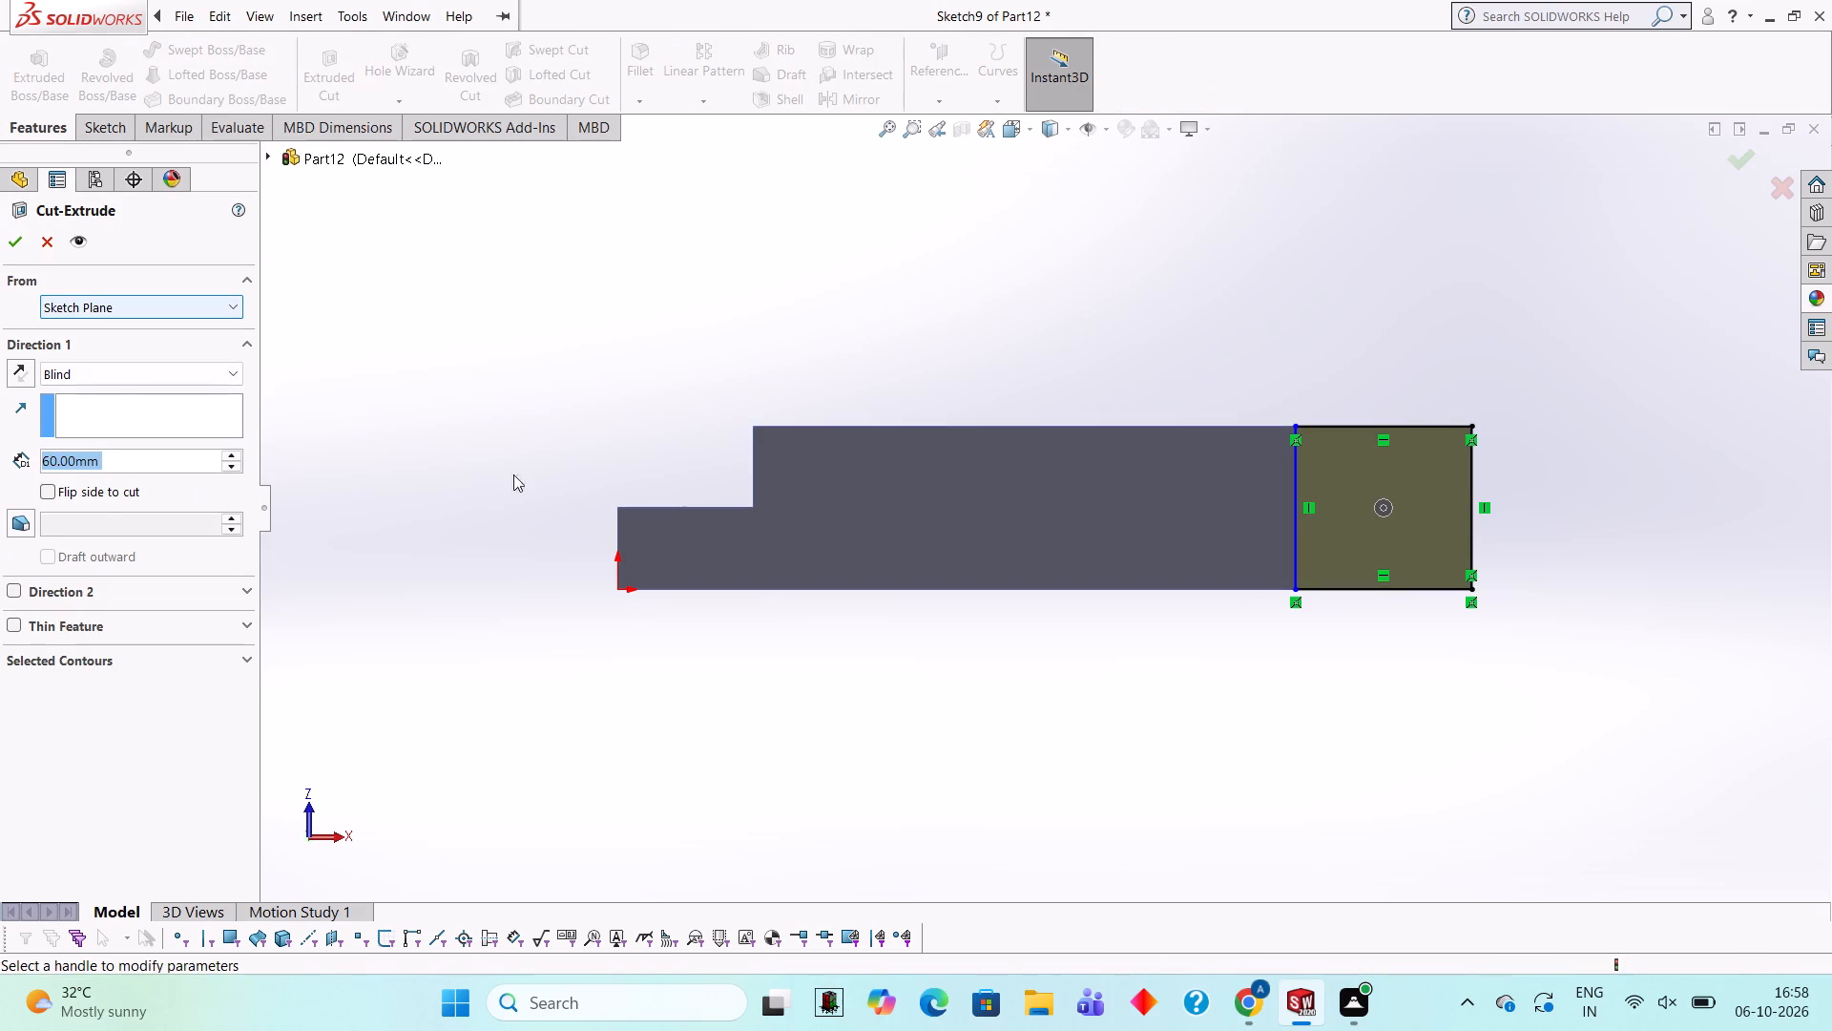
middle_drag(513, 474, 505, 644)
click(23, 239)
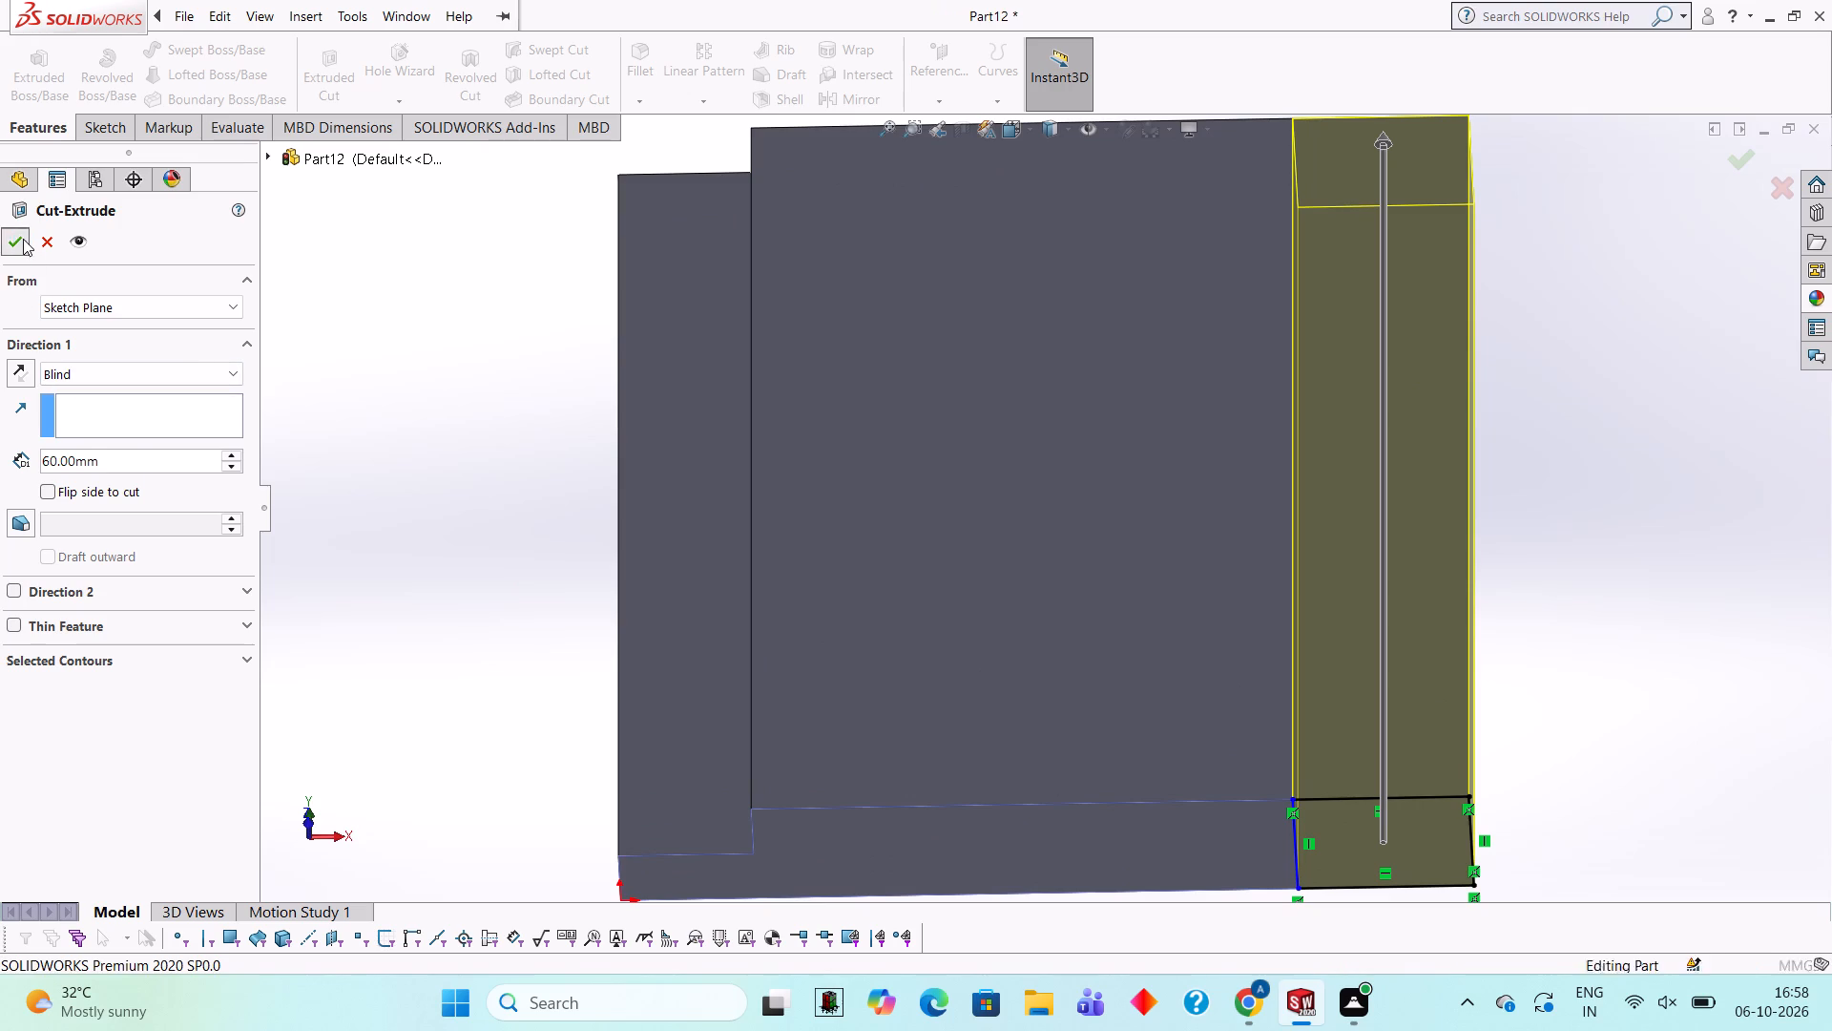
click(1419, 363)
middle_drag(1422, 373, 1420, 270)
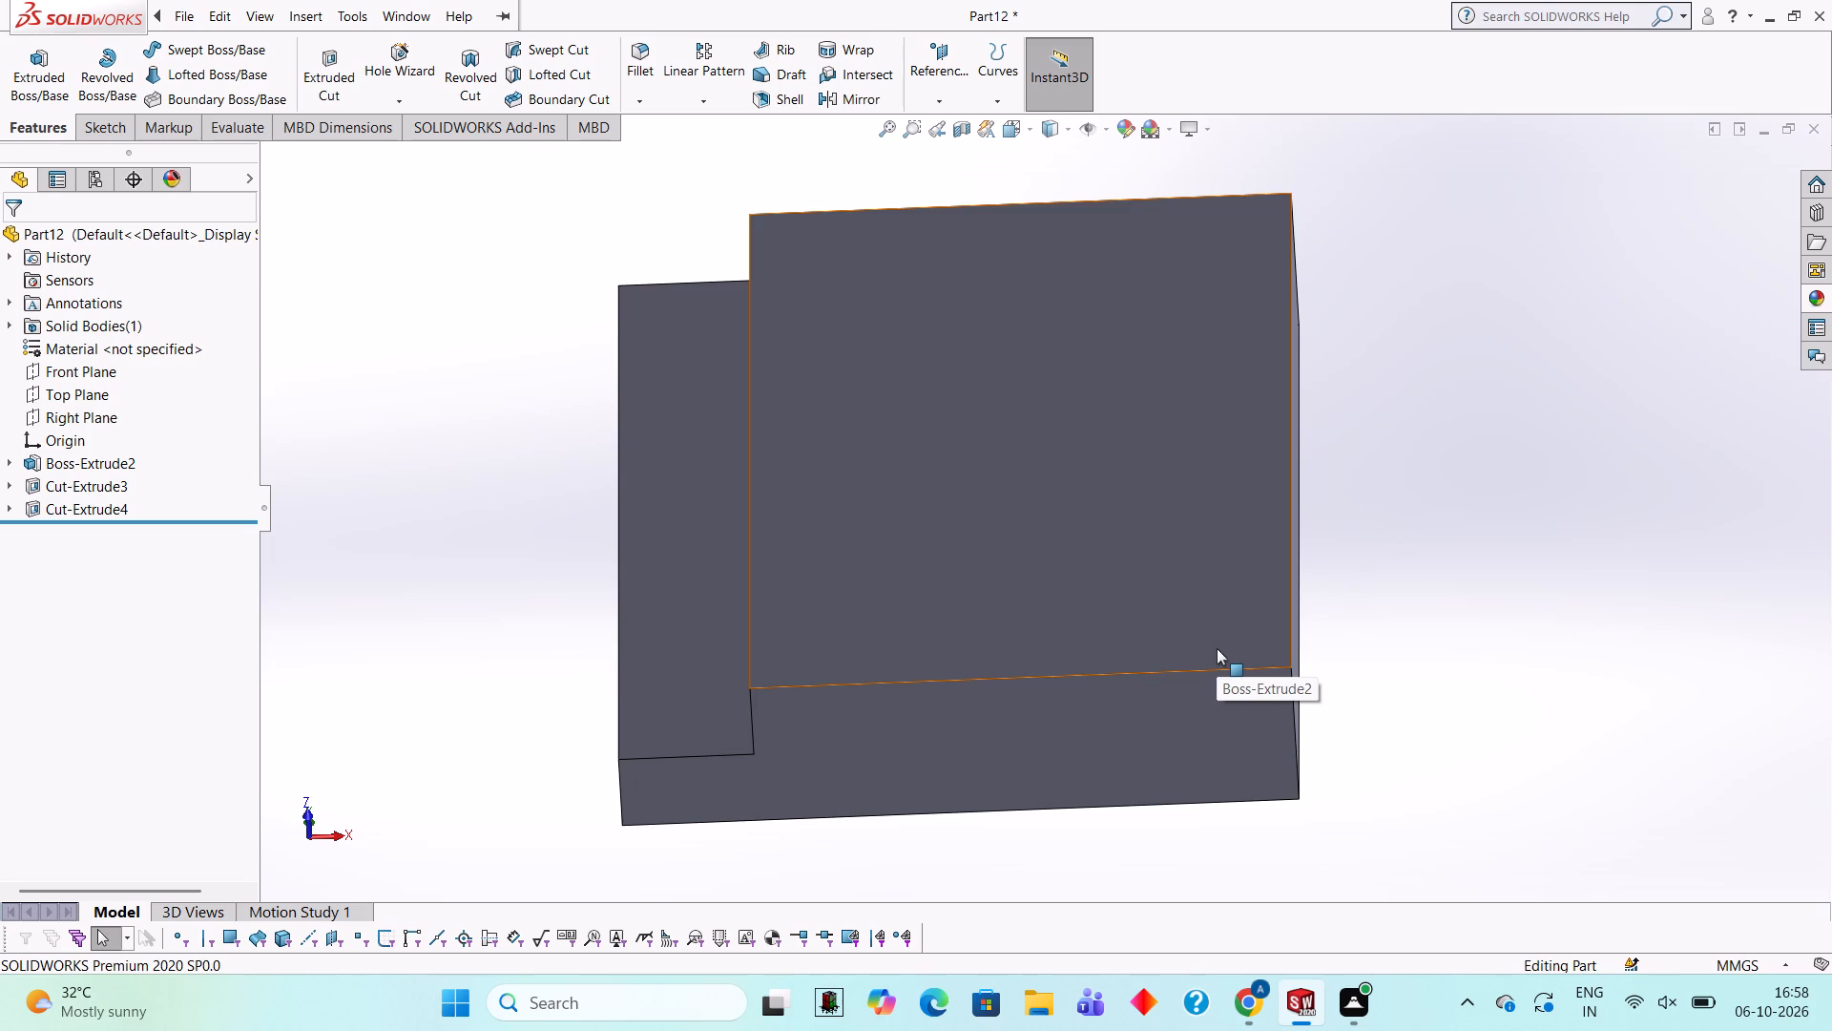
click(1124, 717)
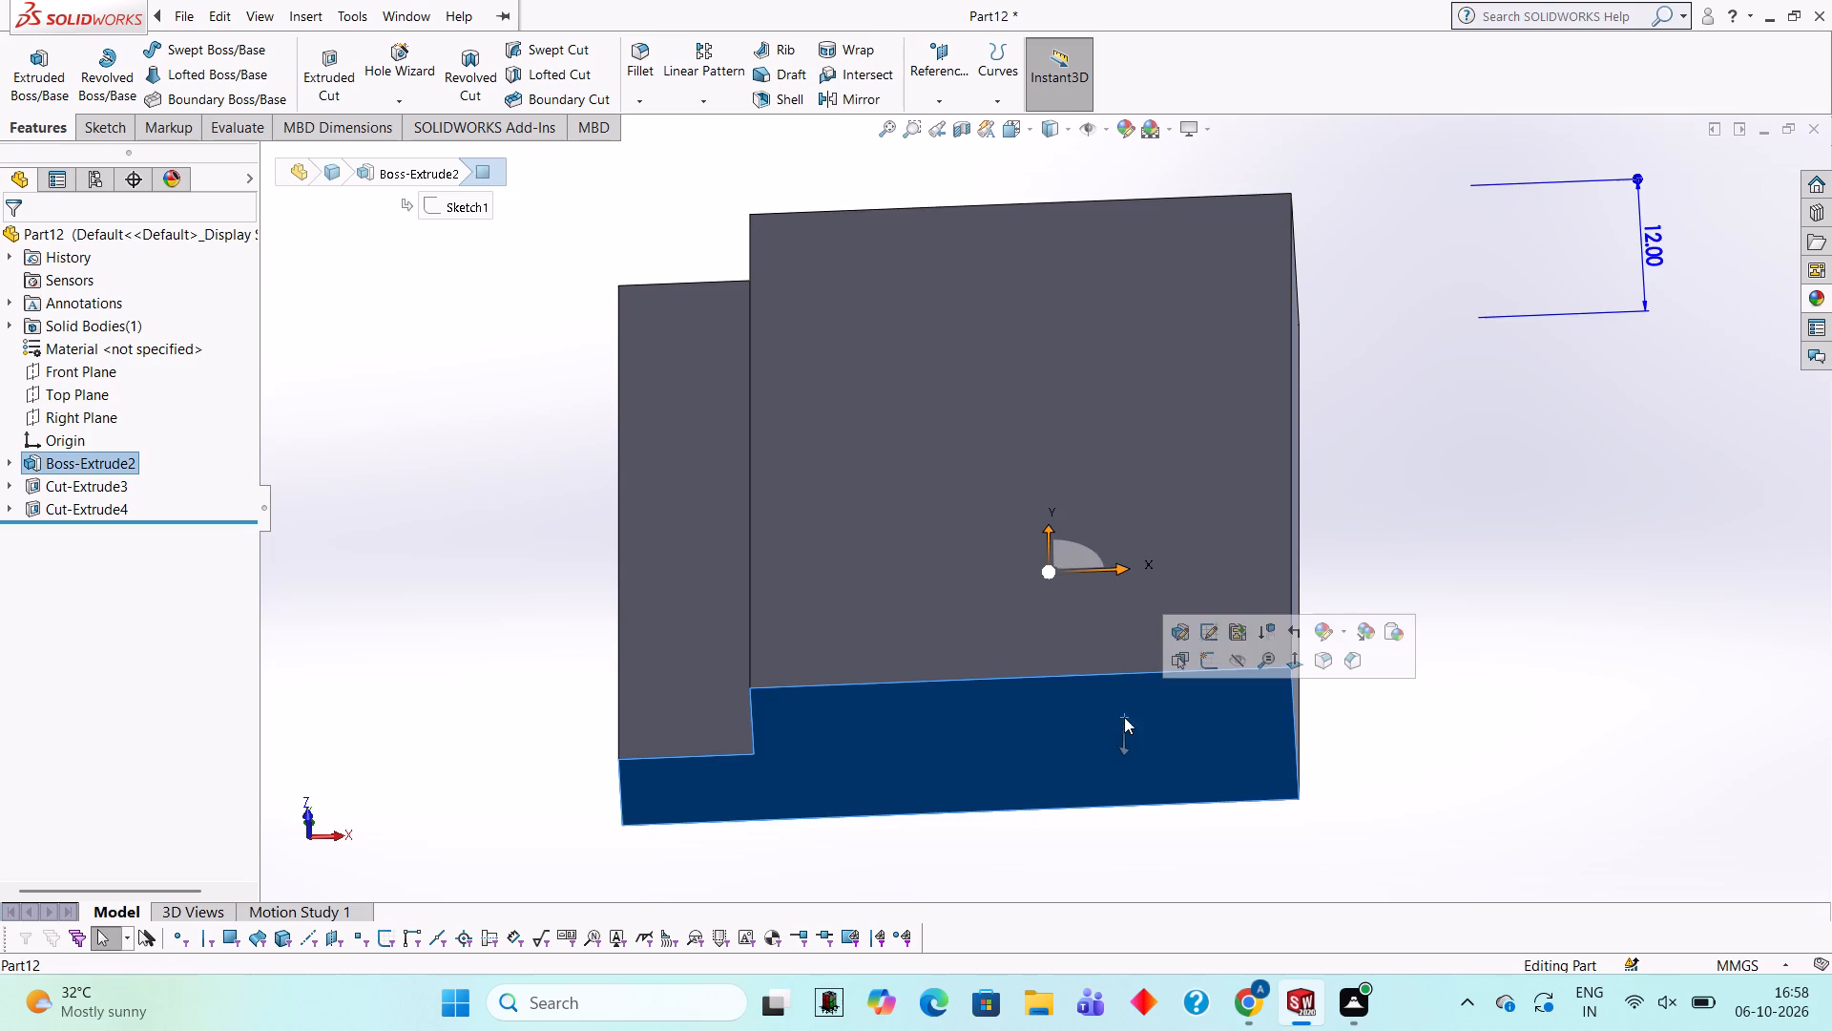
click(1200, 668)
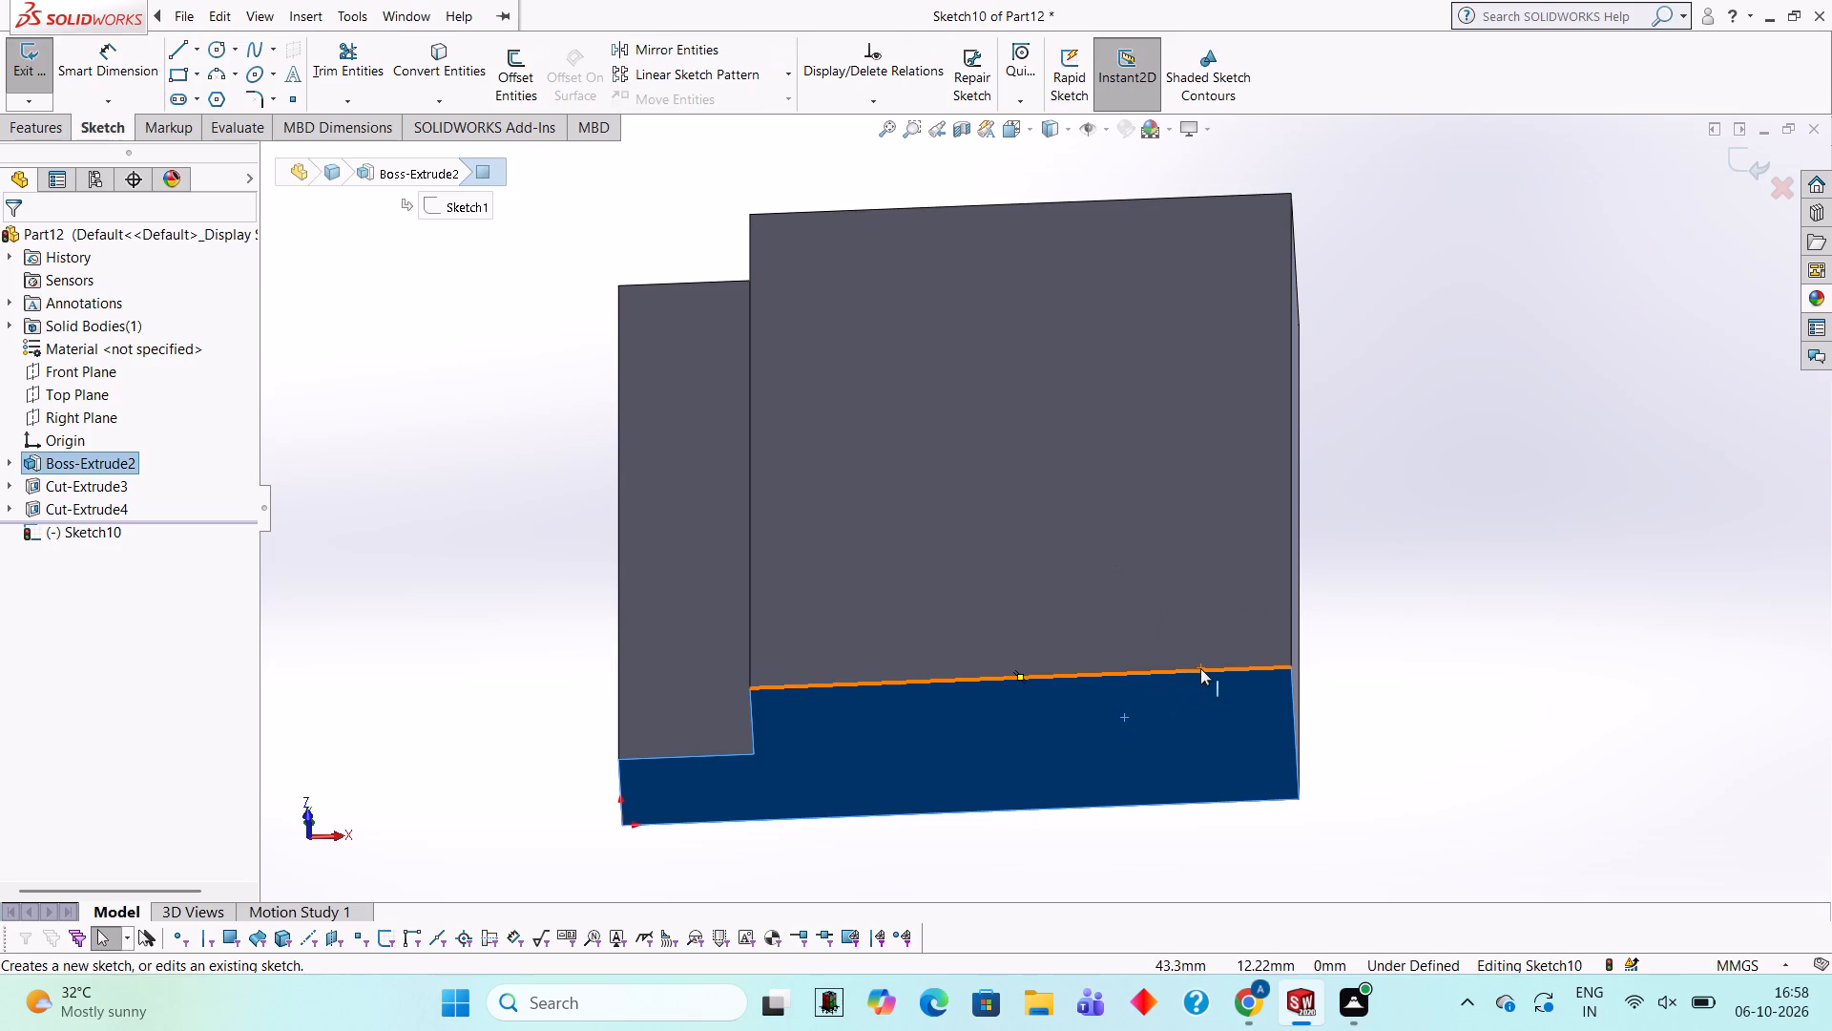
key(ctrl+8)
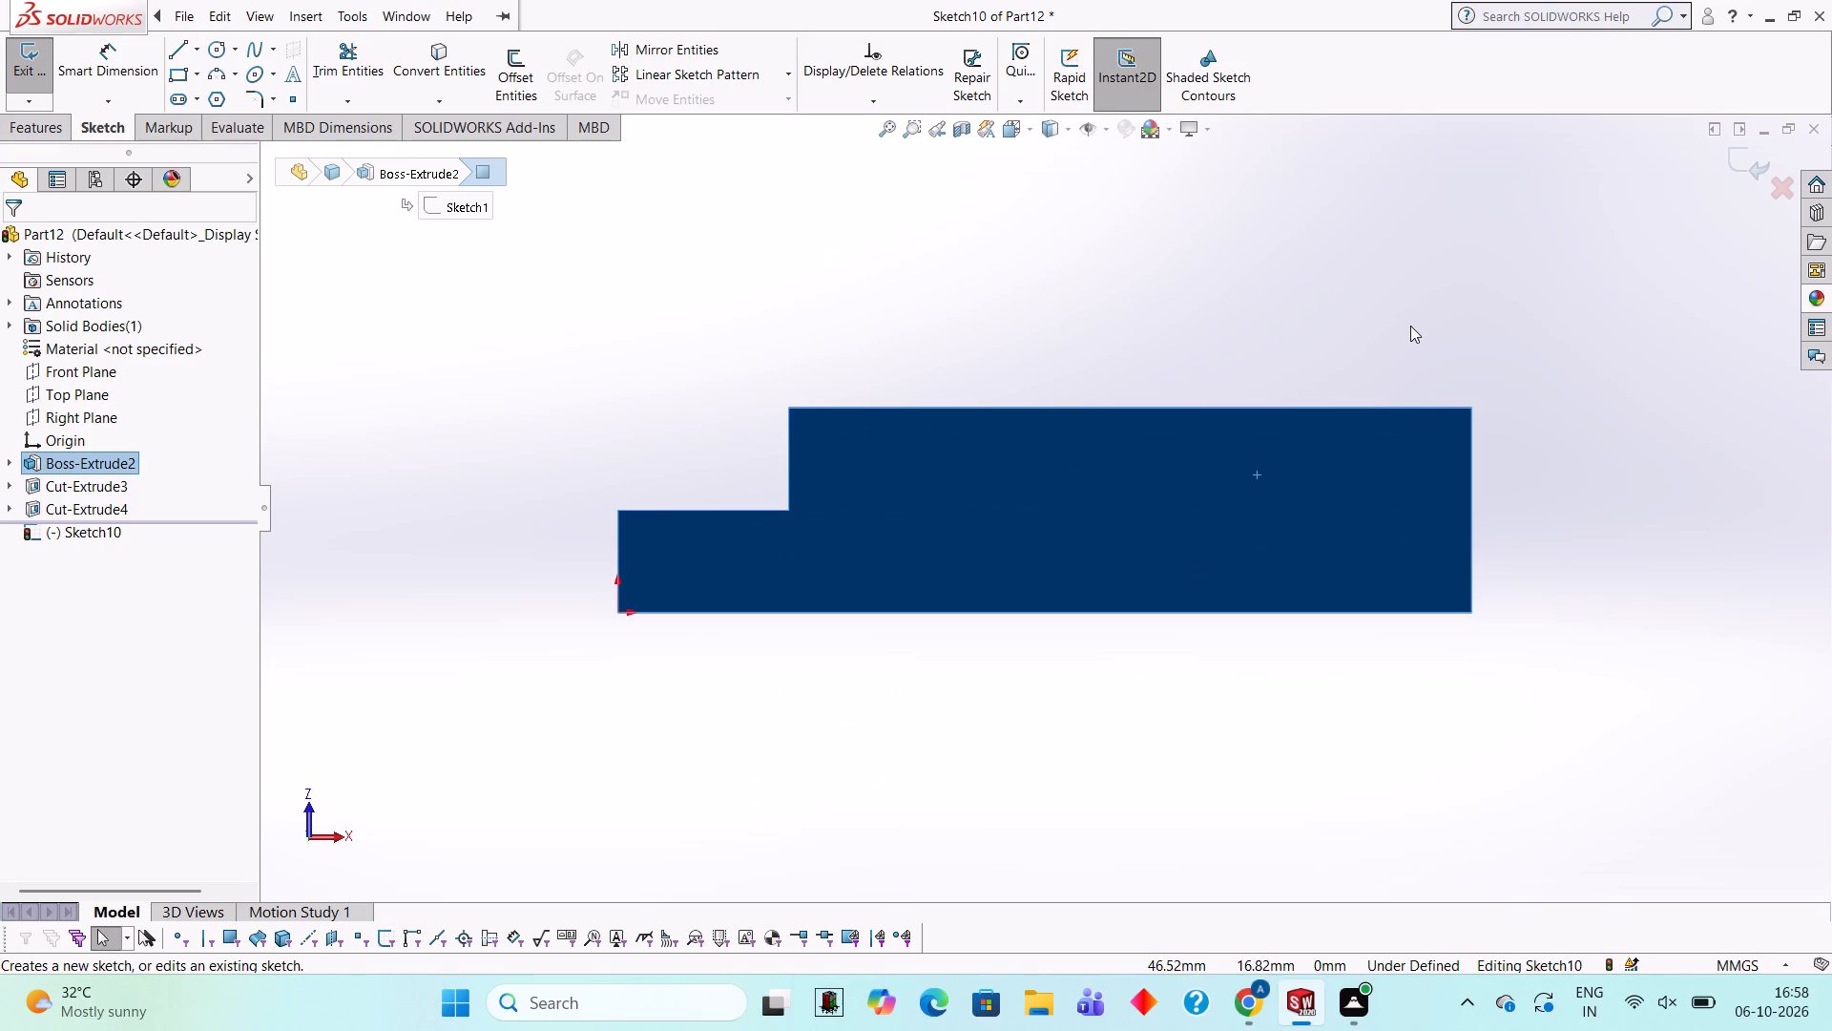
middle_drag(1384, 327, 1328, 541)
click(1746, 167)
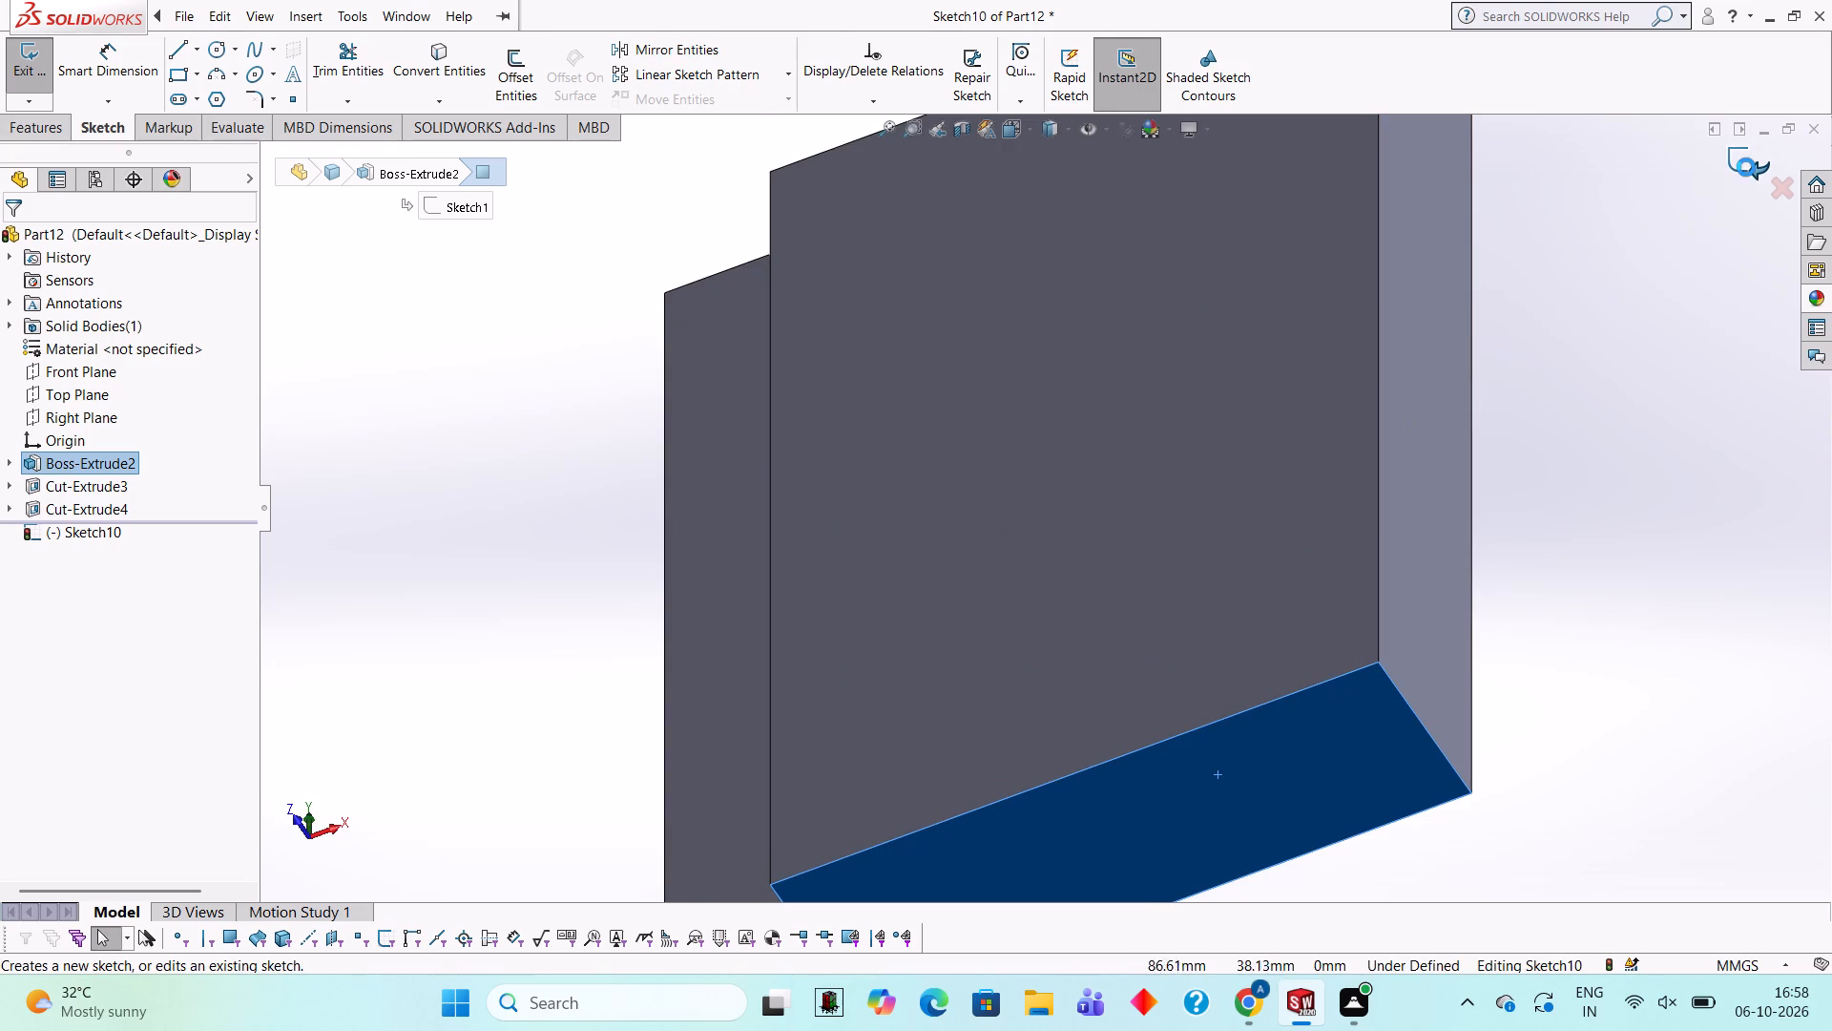
Start a new sketch on the plate's large raised upper face, viewed normal to that face.
click(1159, 376)
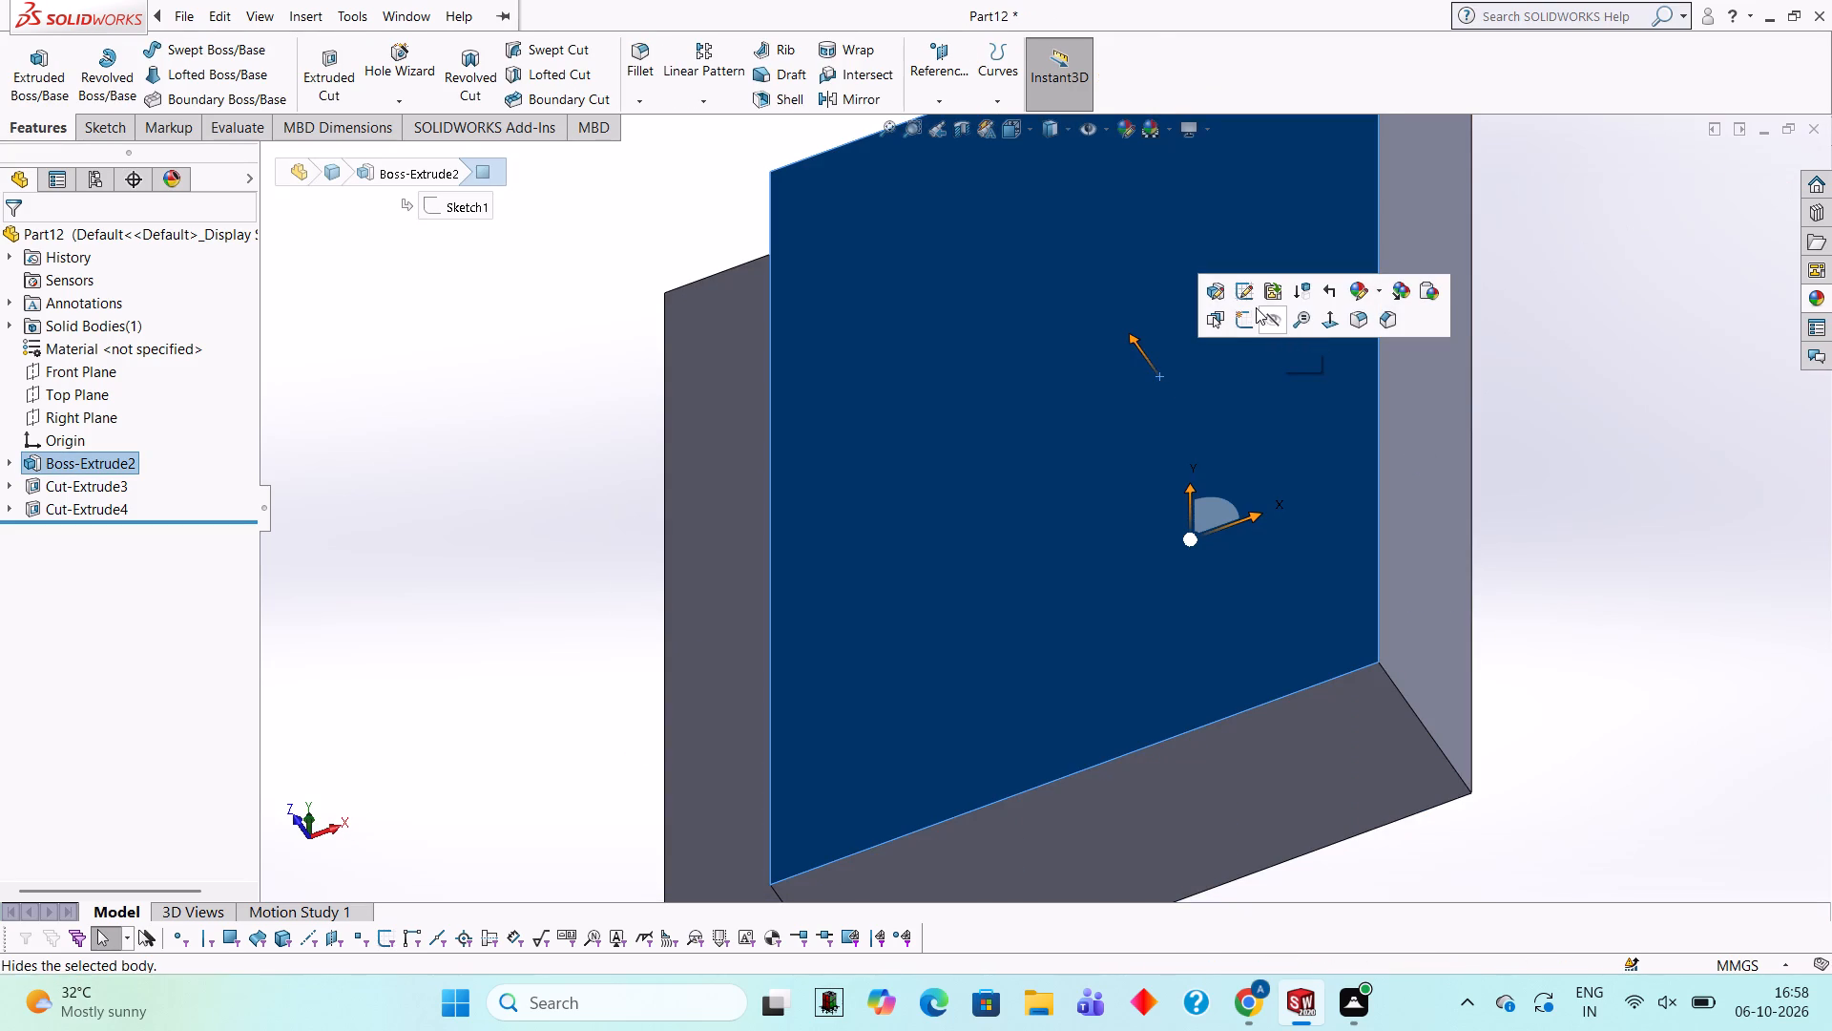
click(1245, 319)
key(ctrl+8)
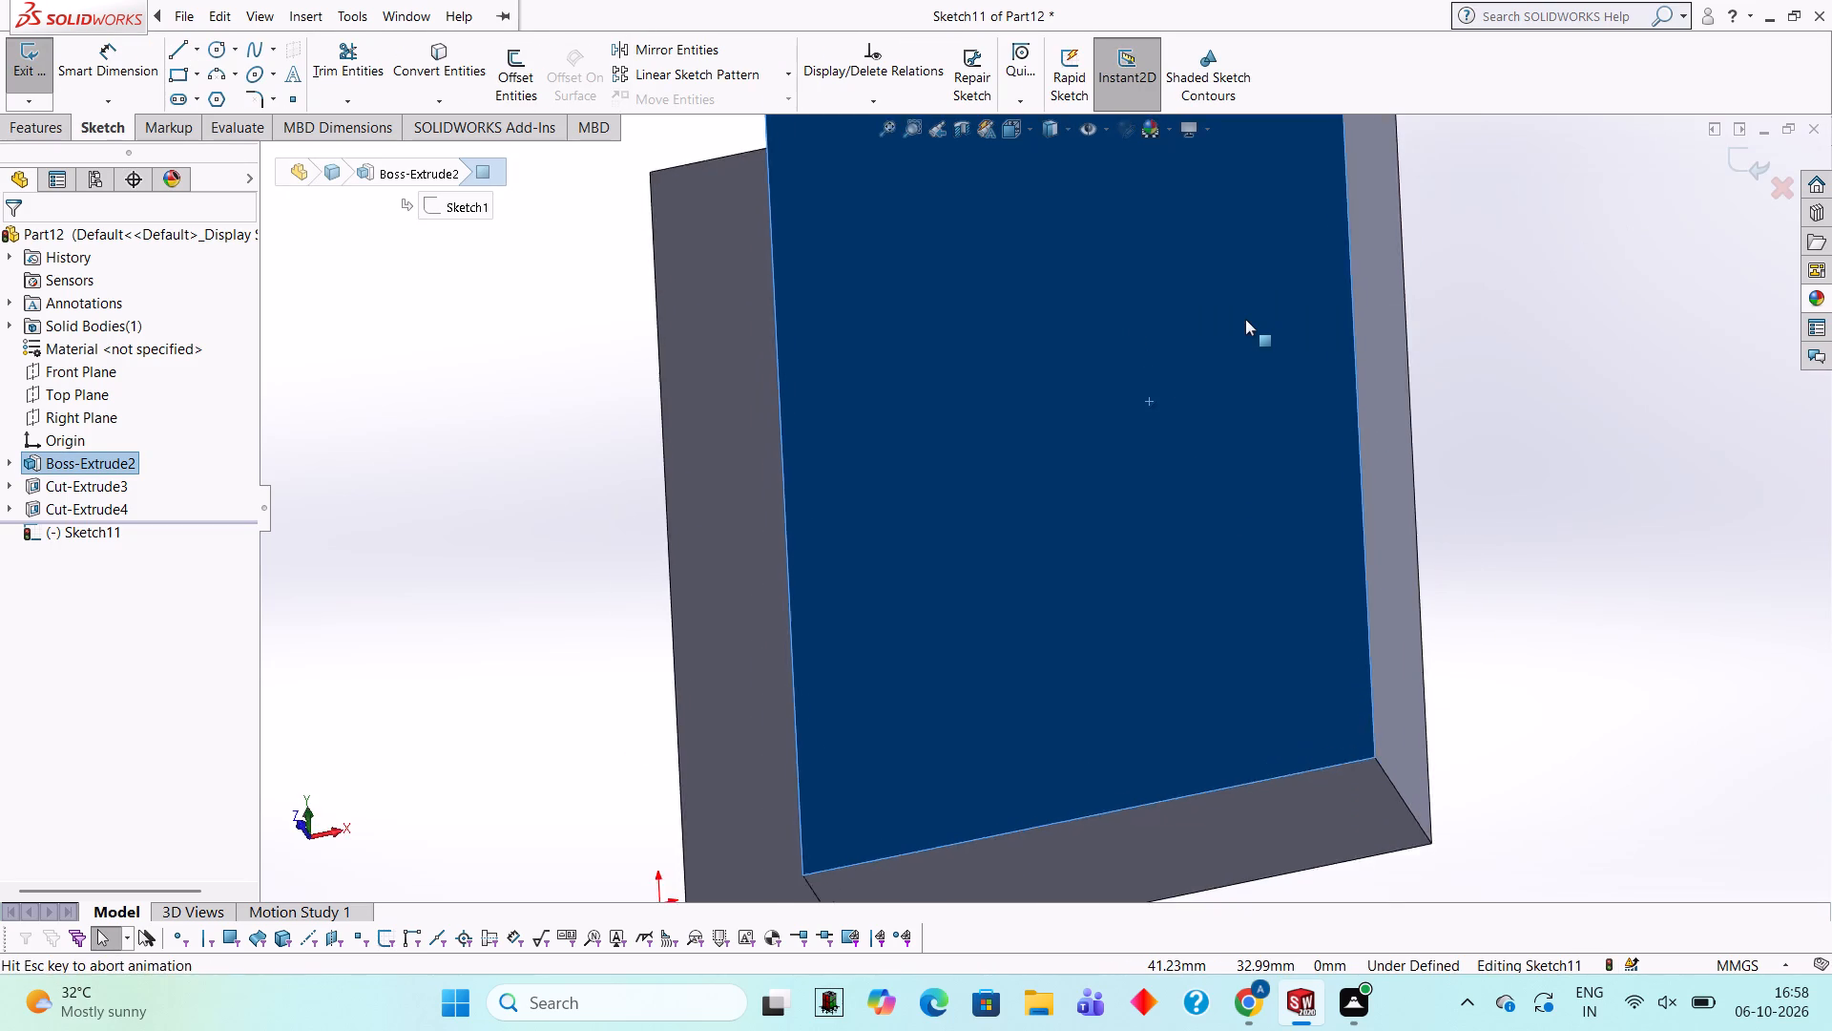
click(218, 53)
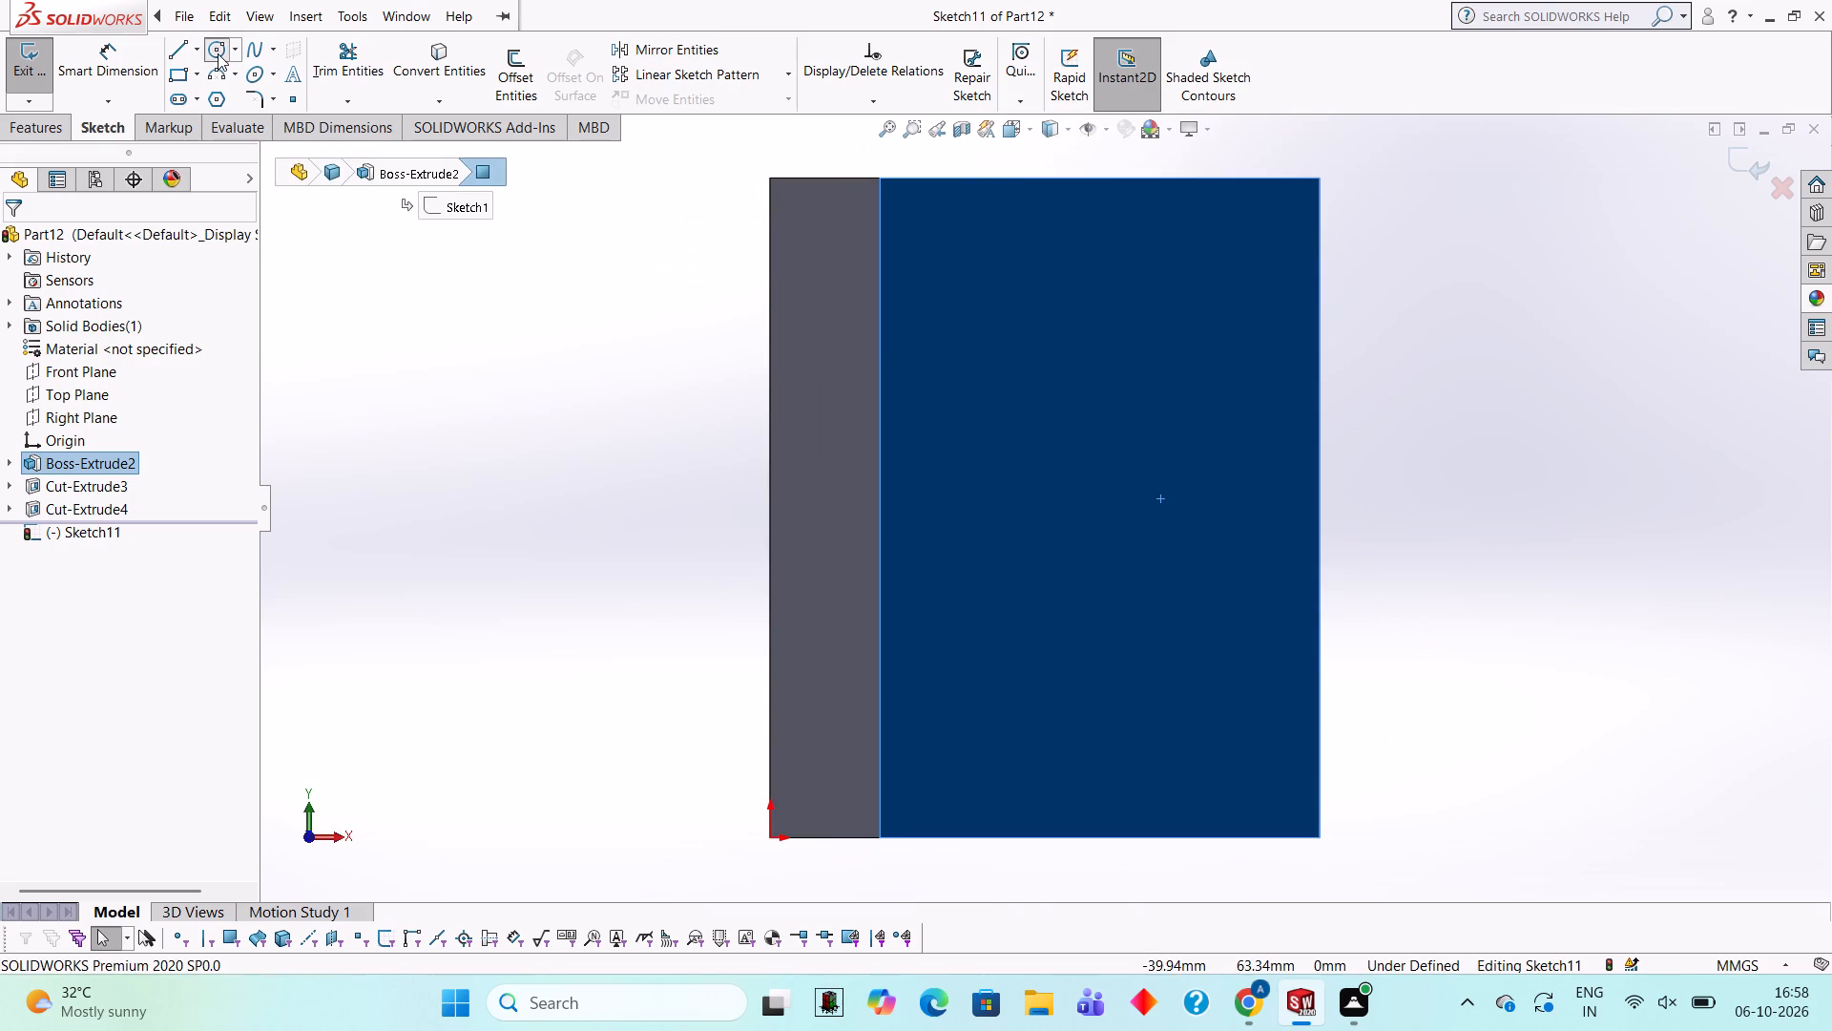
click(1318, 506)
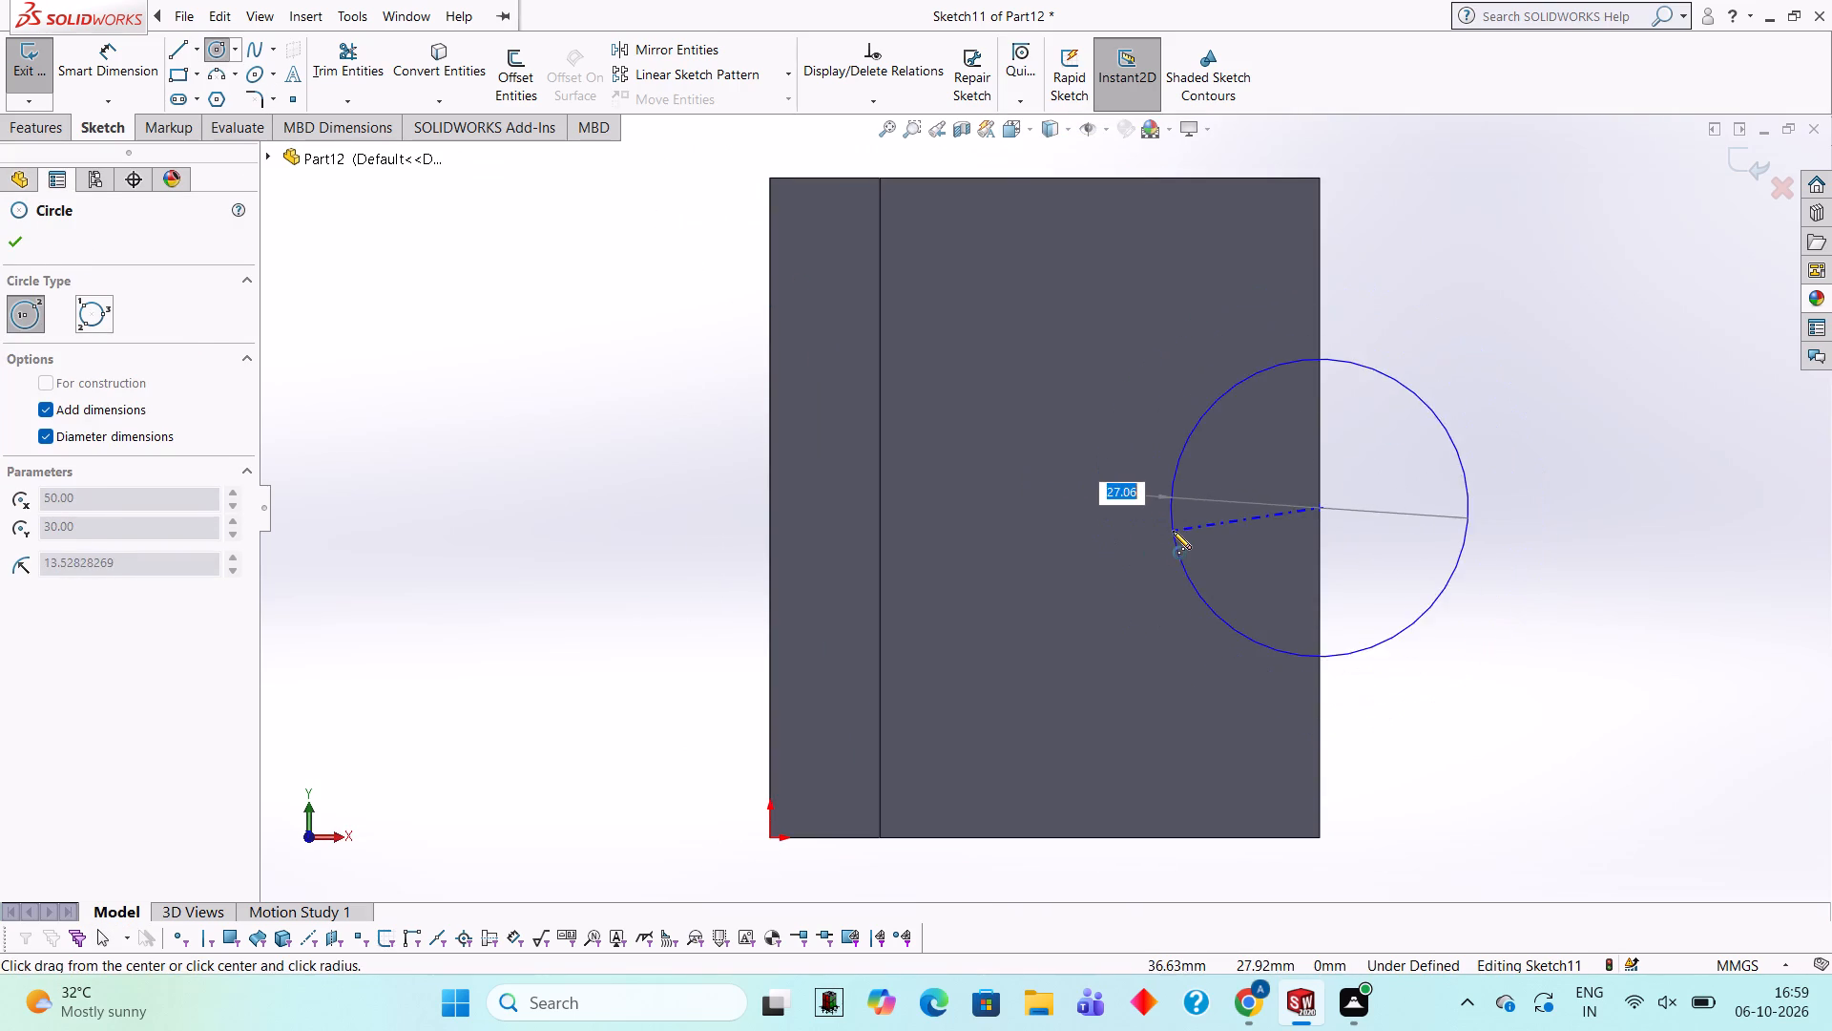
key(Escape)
Sketch a closed rectangle 12 mm wide and 60 mm high, extending outward from the upper face's long edge opposite the step.
click(178, 53)
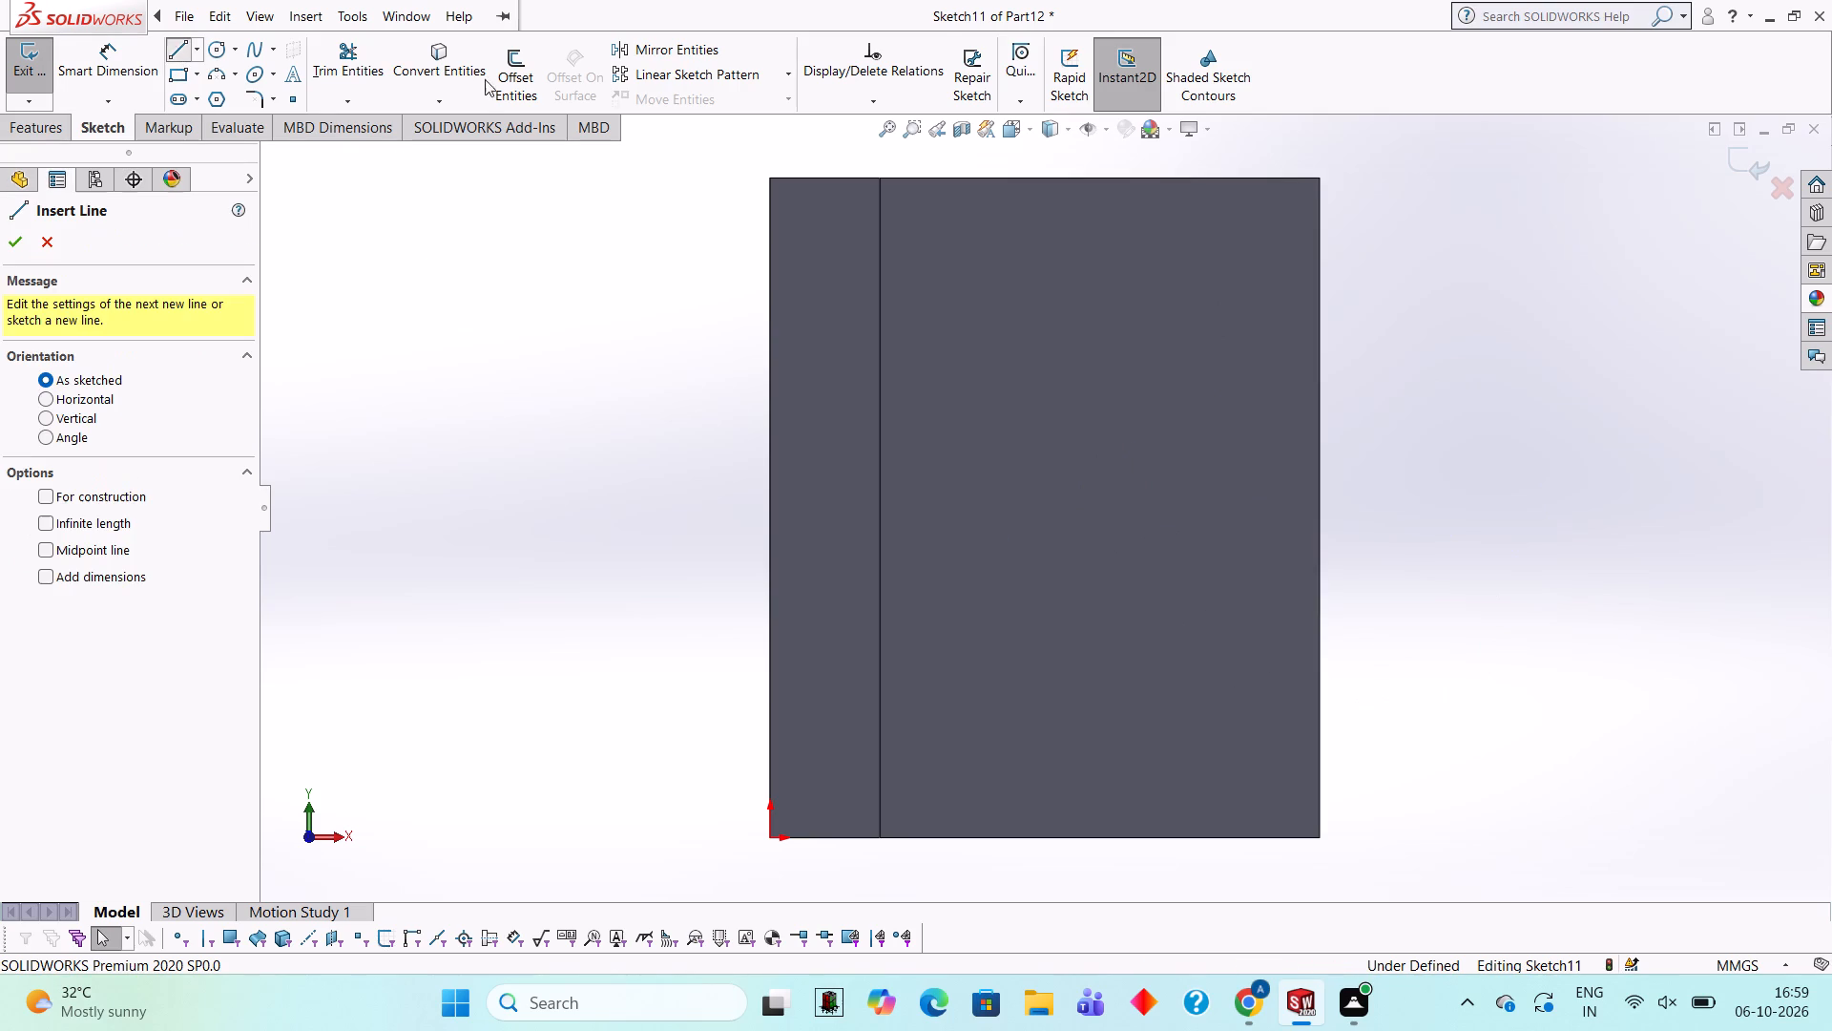
click(1318, 179)
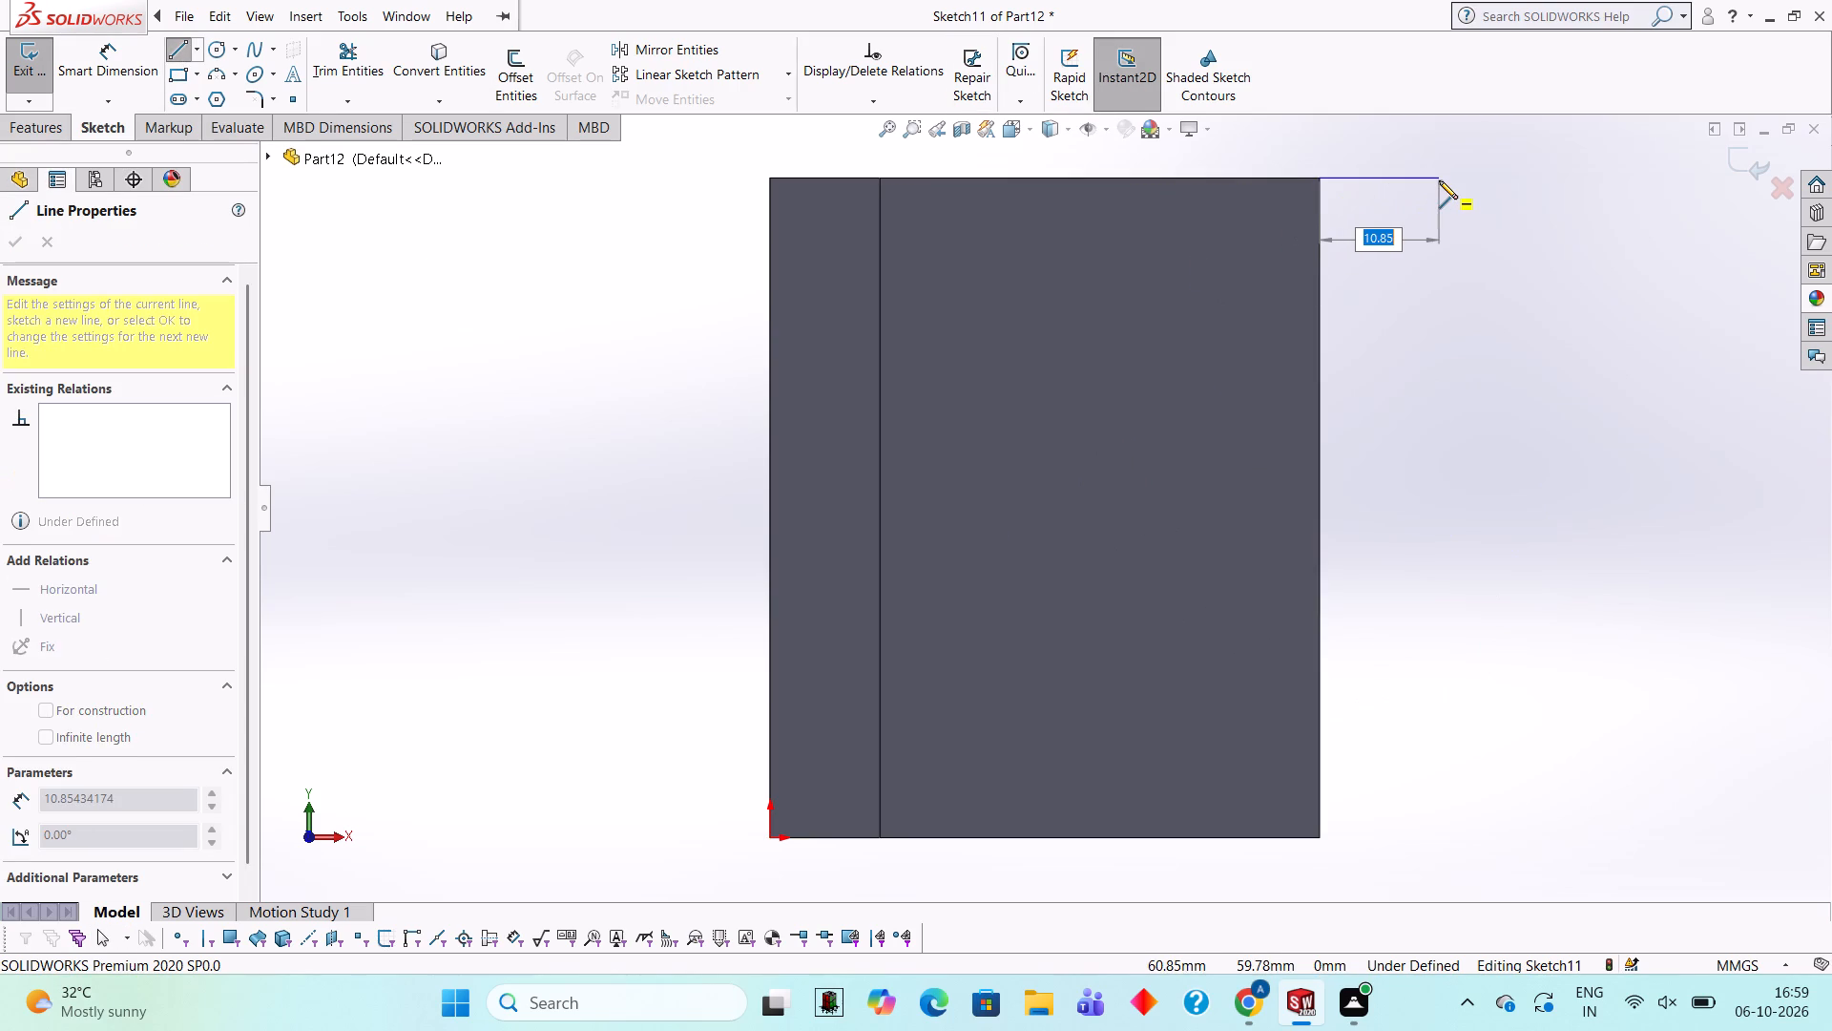
text(12)
key(Return)
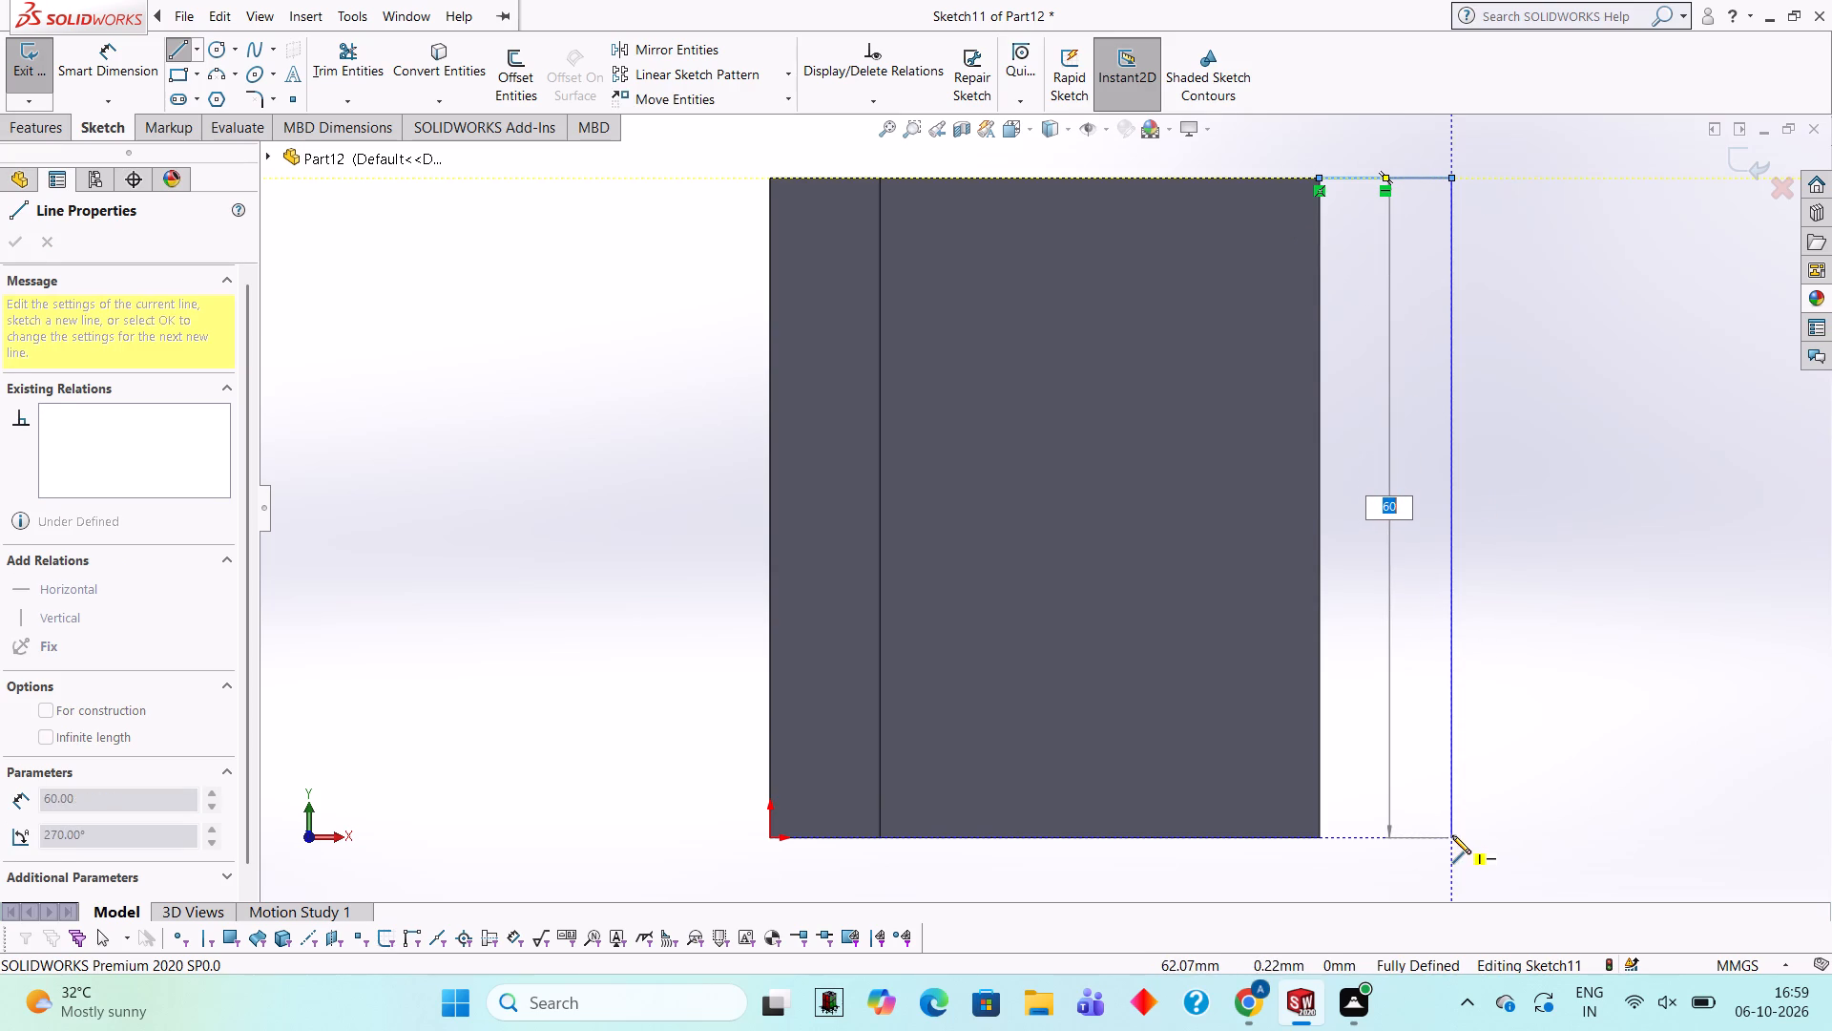
click(1452, 835)
click(1320, 836)
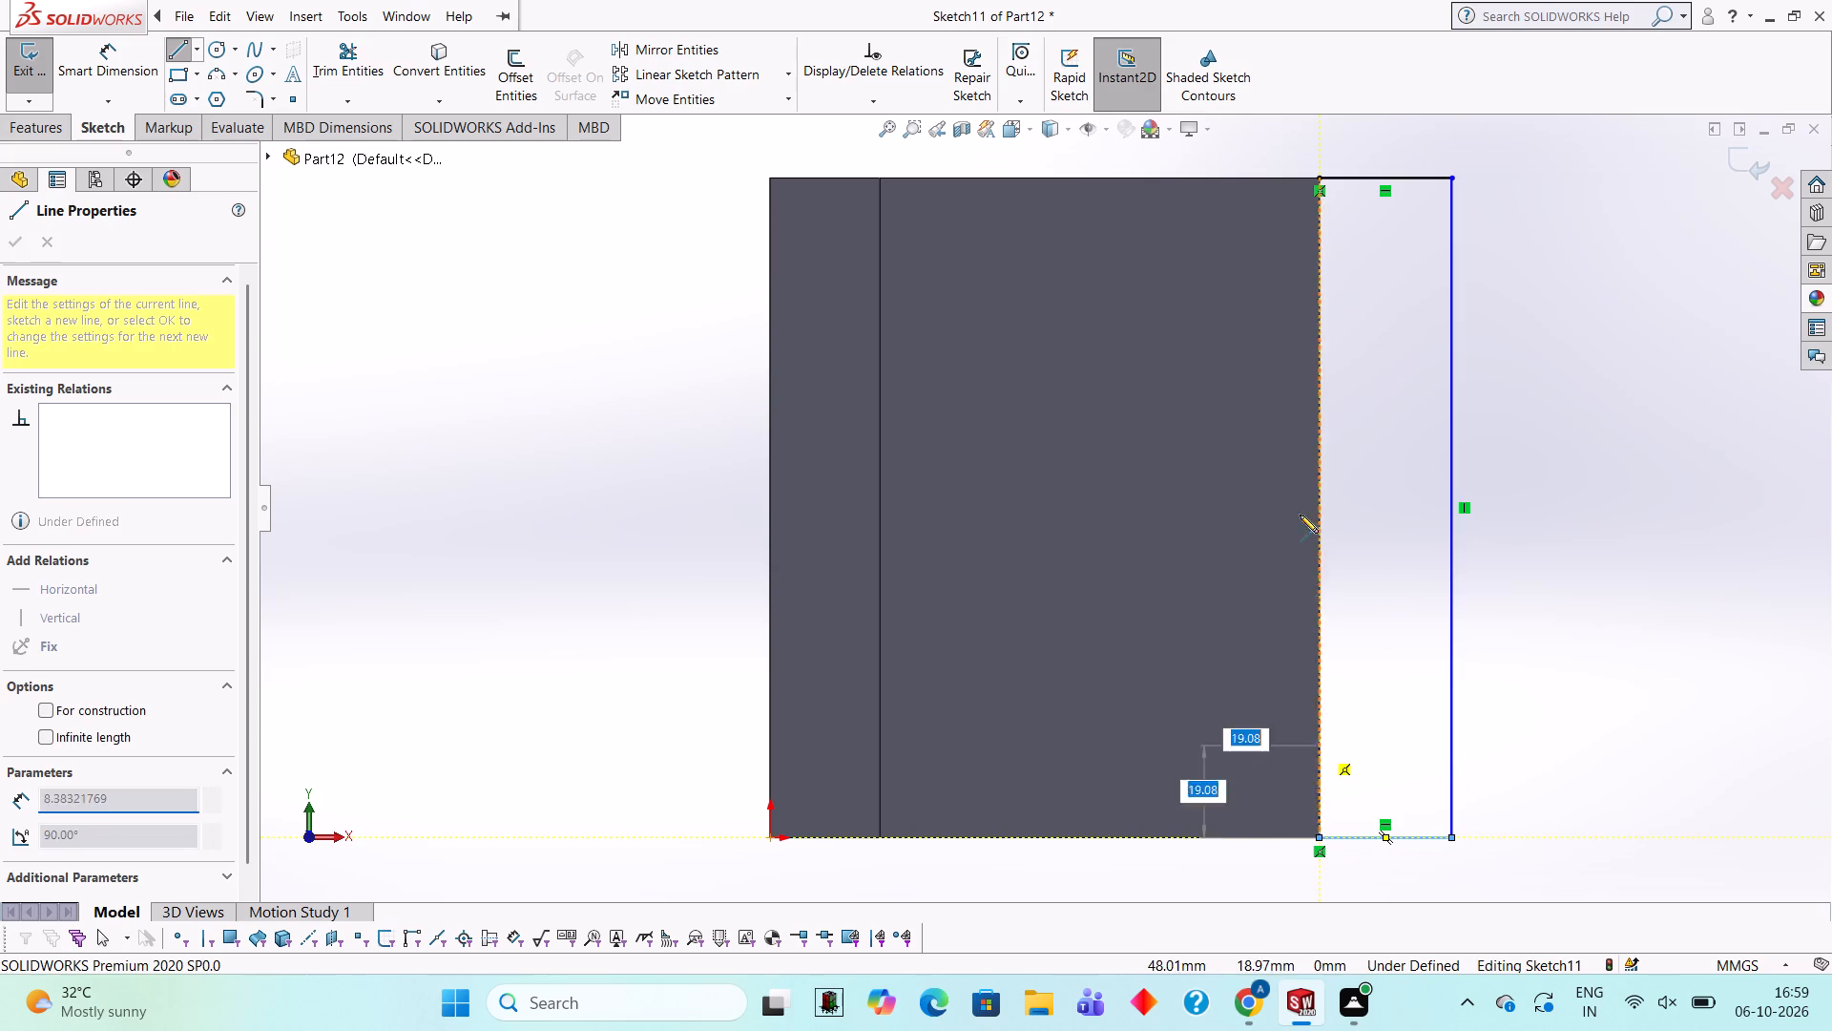
click(1319, 178)
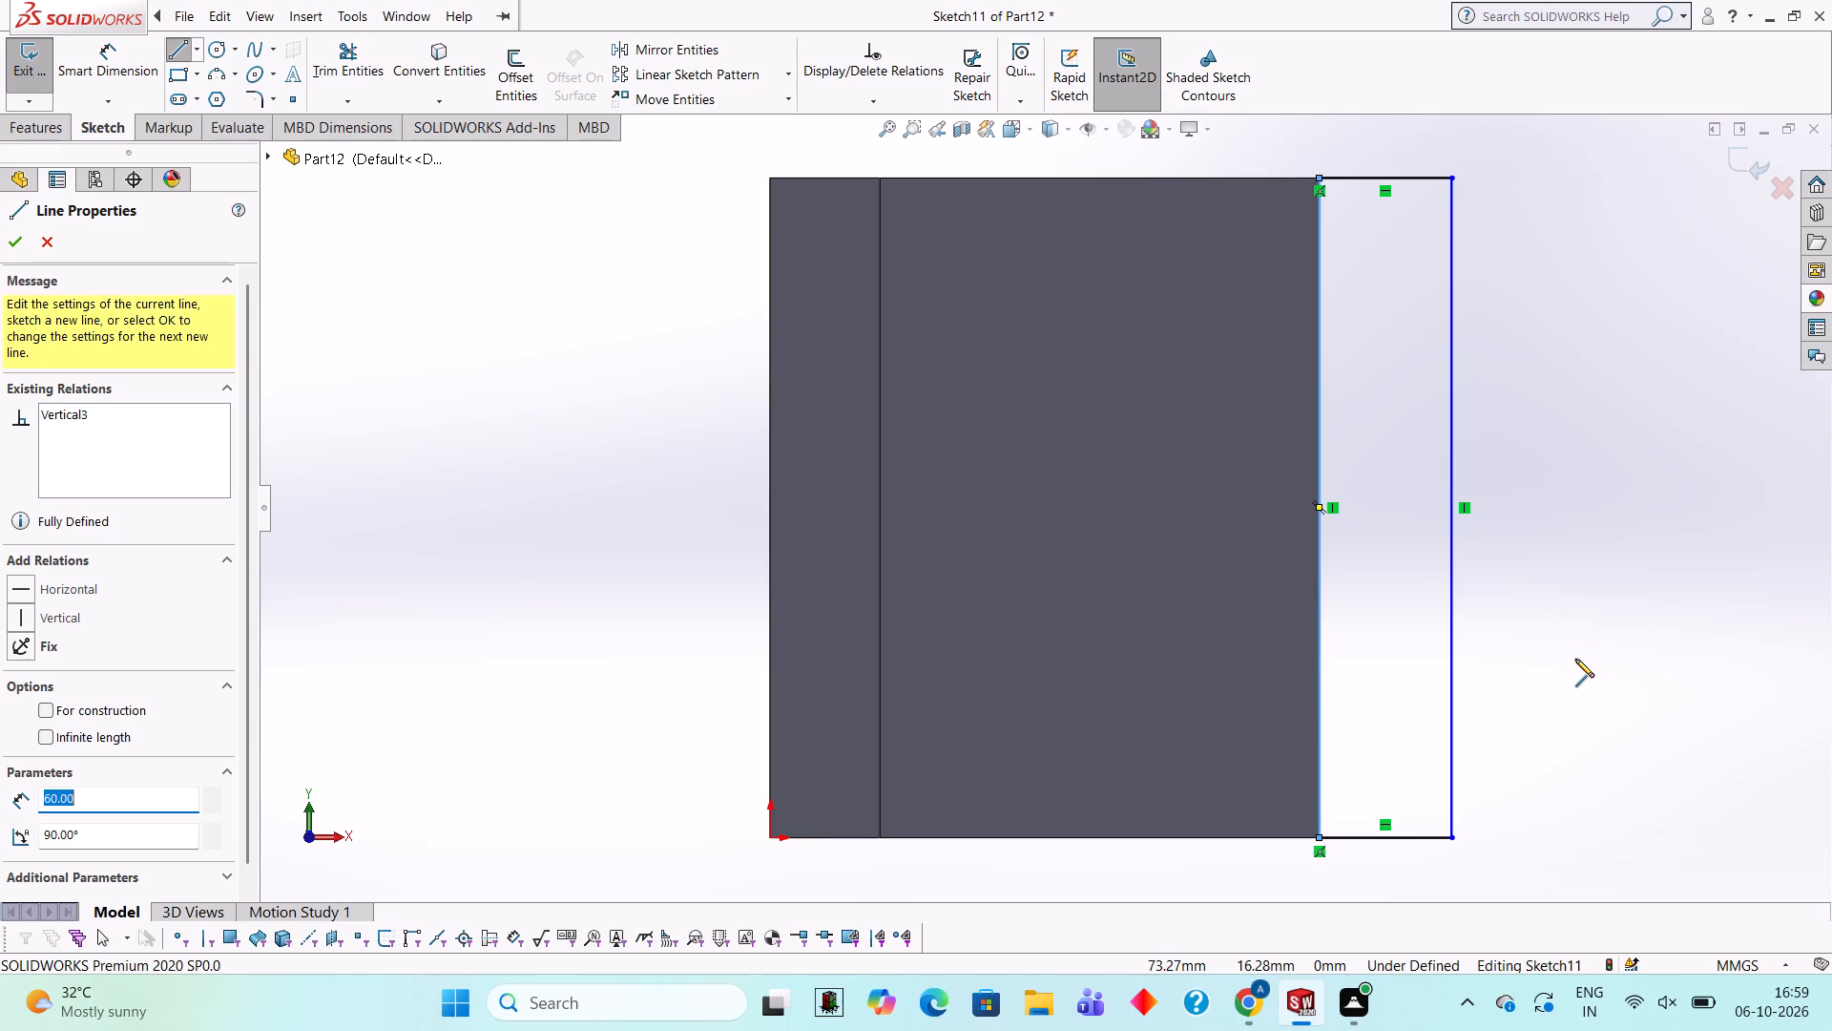
Boss-extrude the 12 mm by 60 mm edge rectangle with a blind depth of 12 mm, reversed toward the plate's underside.
middle_drag(1560, 659, 1533, 392)
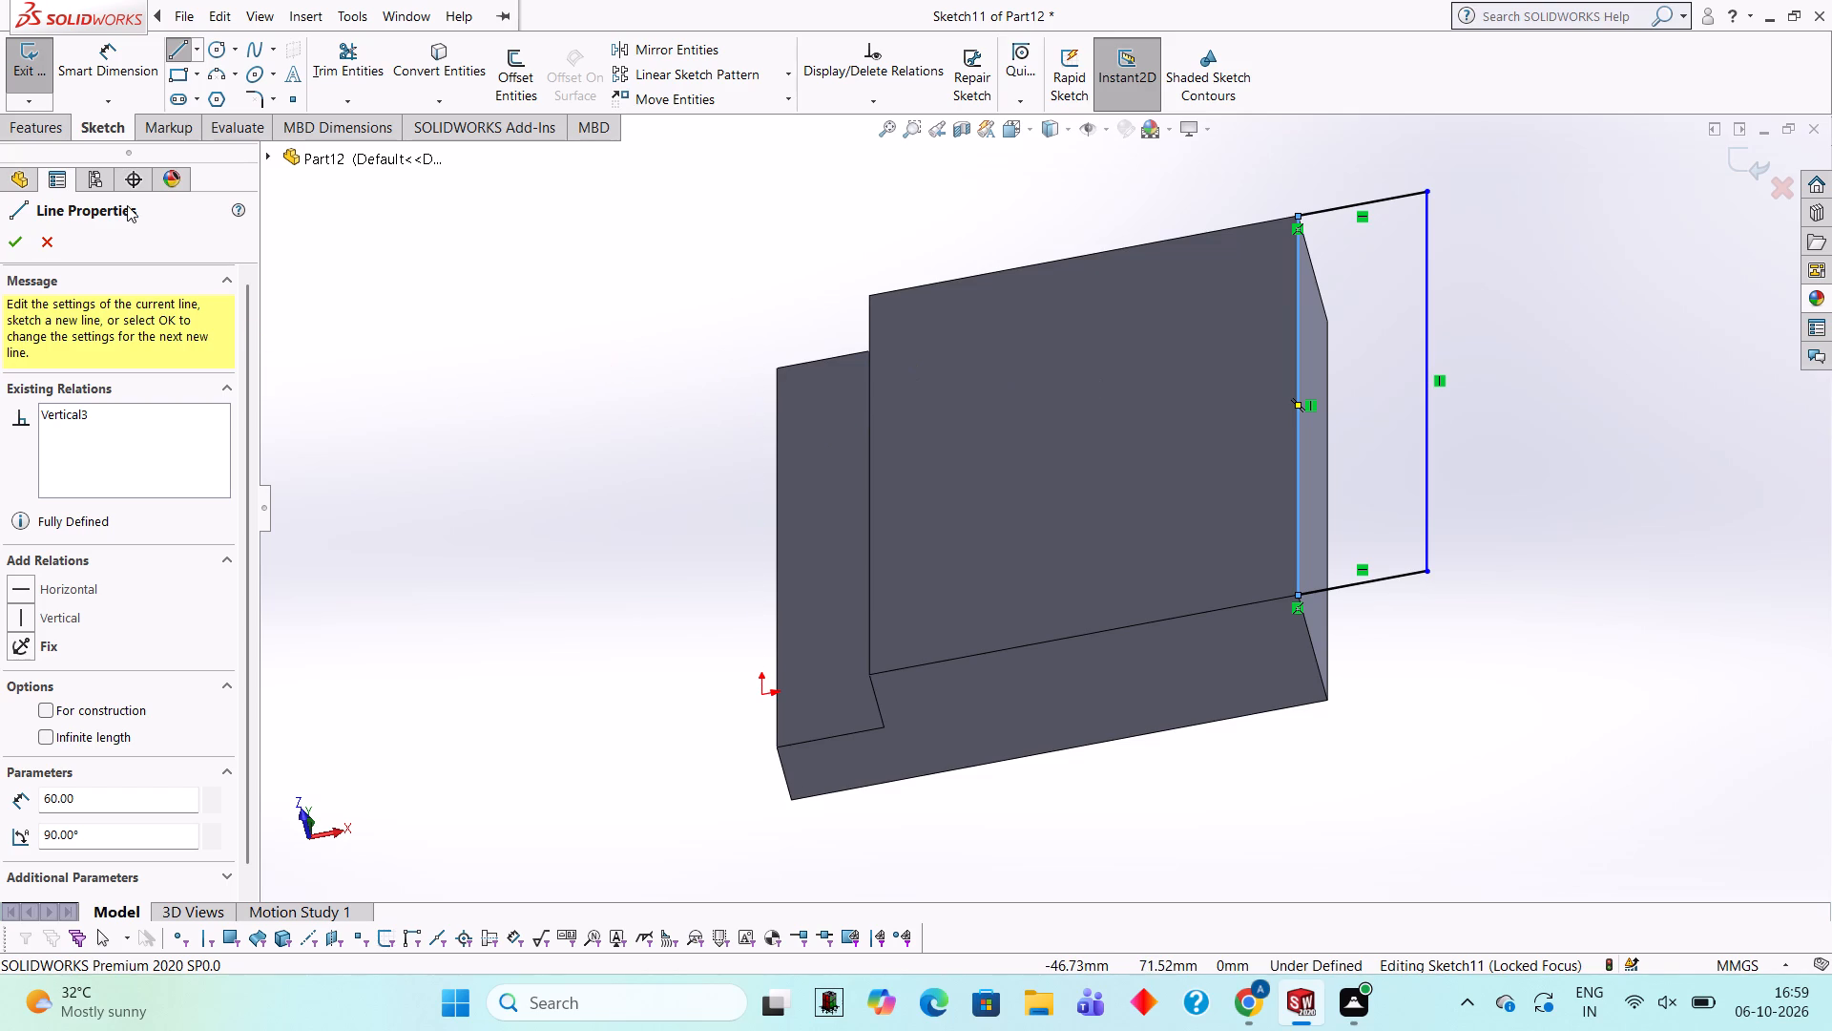
click(19, 124)
click(48, 75)
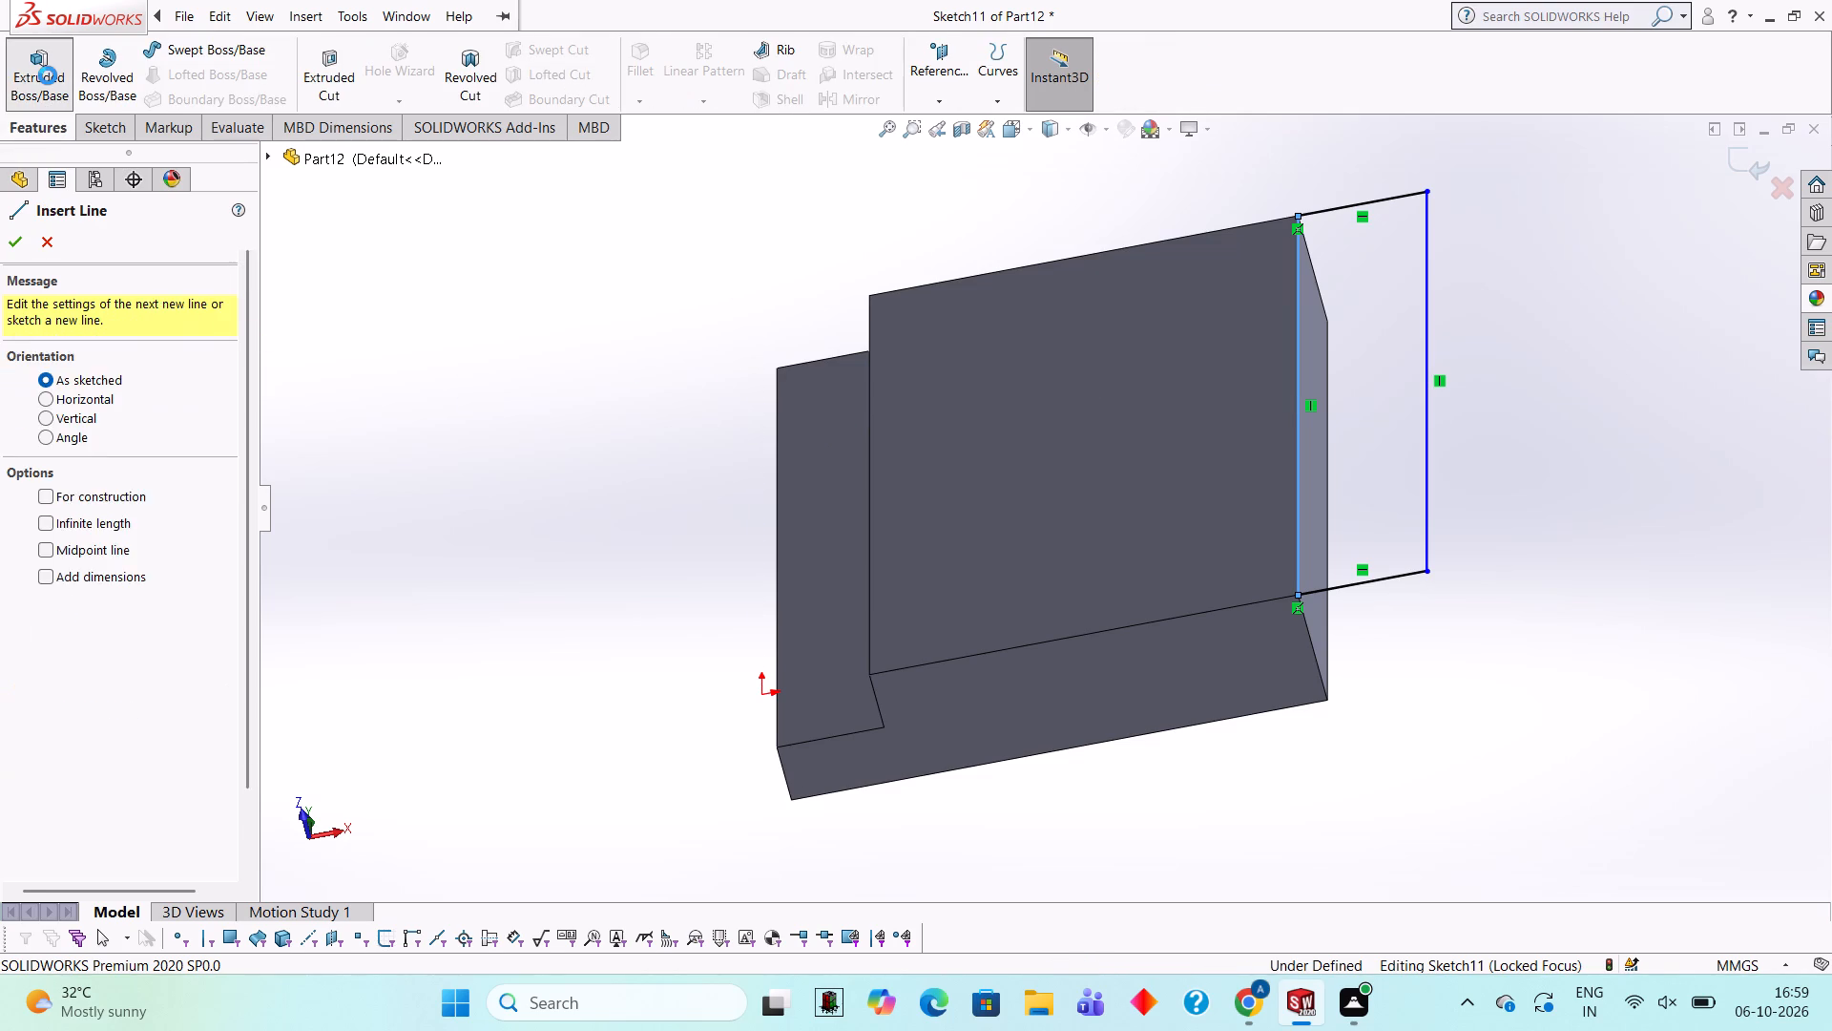
click(27, 374)
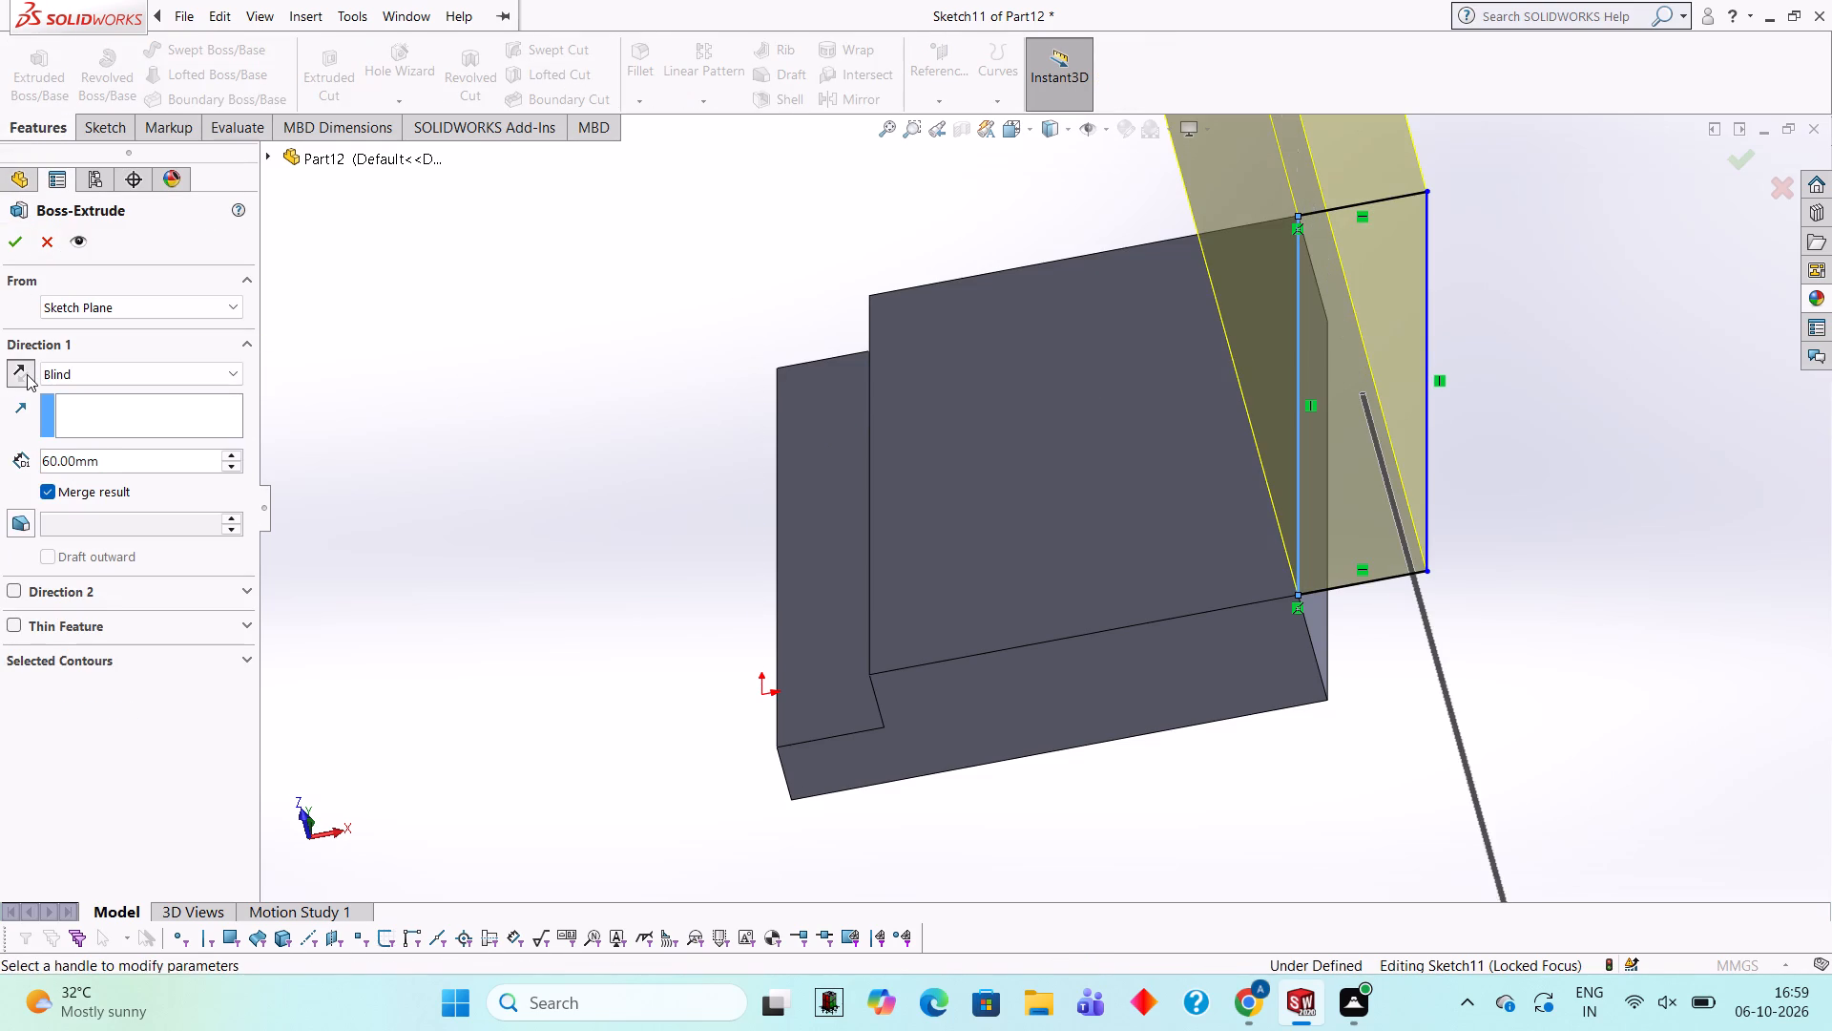
click(164, 462)
key(BackSpace)
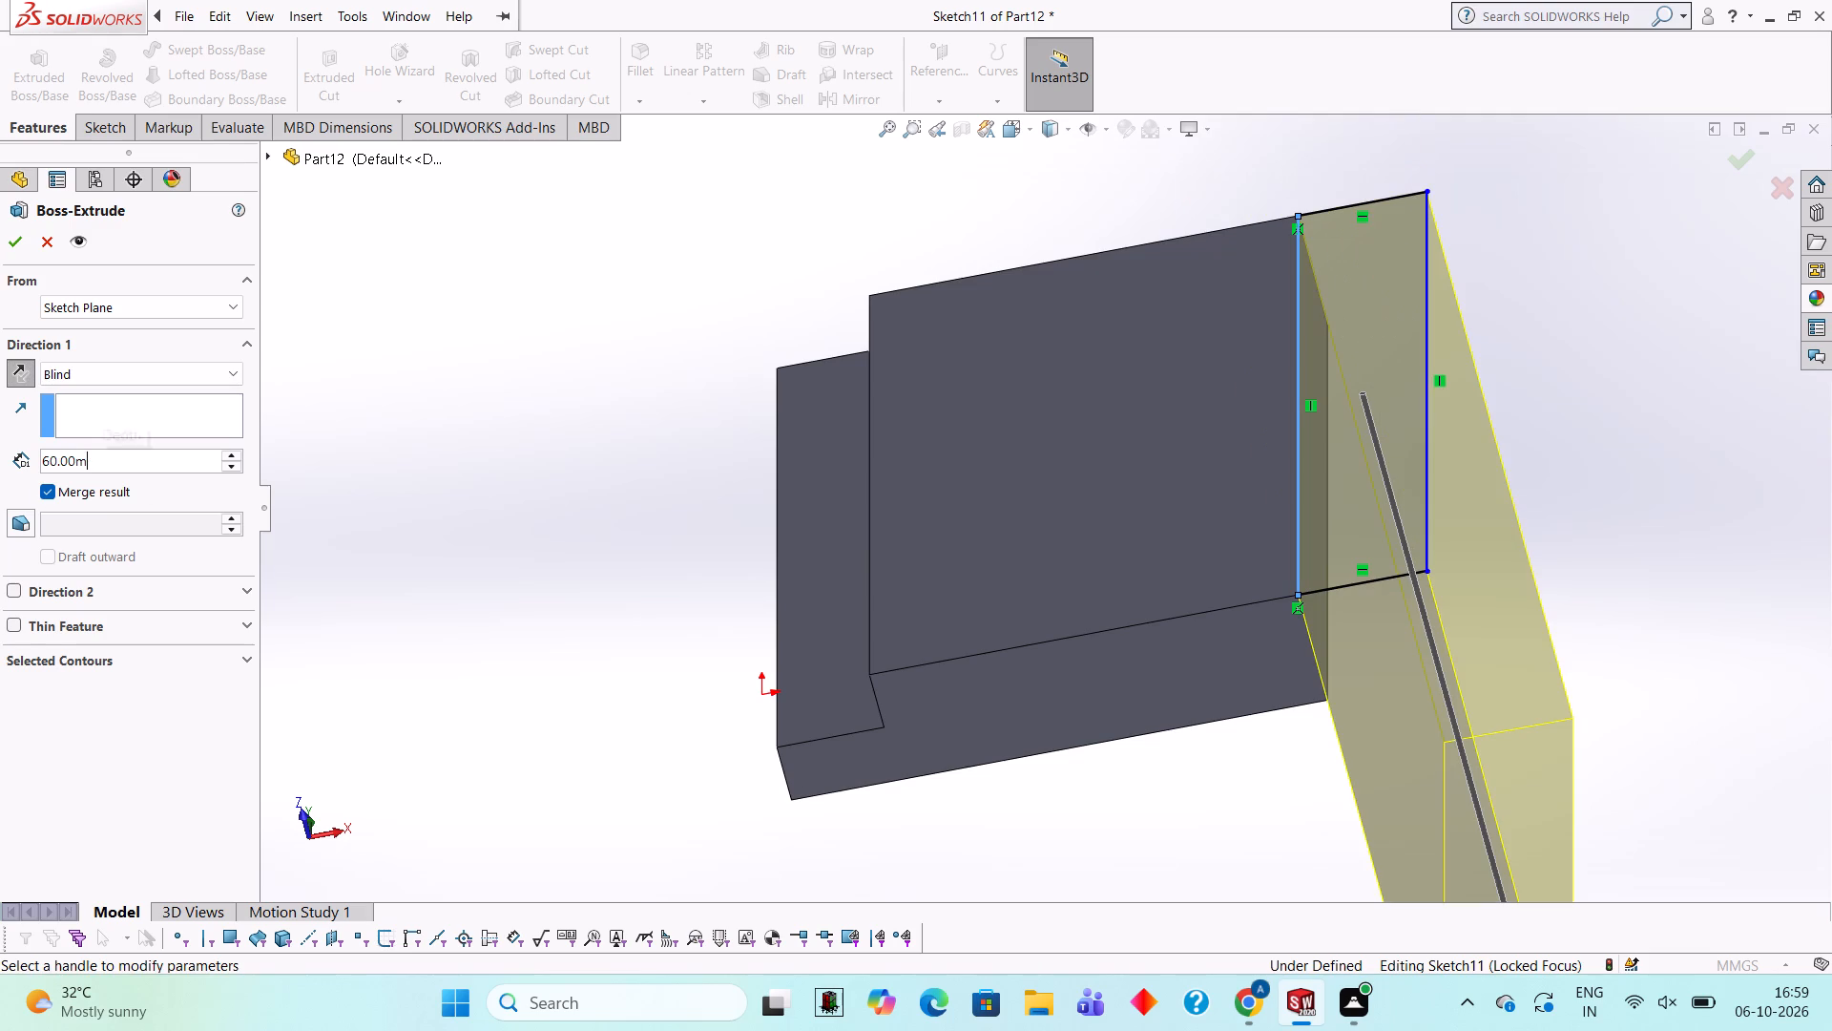
key(BackSpace)
key(BackSpace)
key(BackSpace)
key(BackSpace)
key(BackSpace)
key(BackSpace)
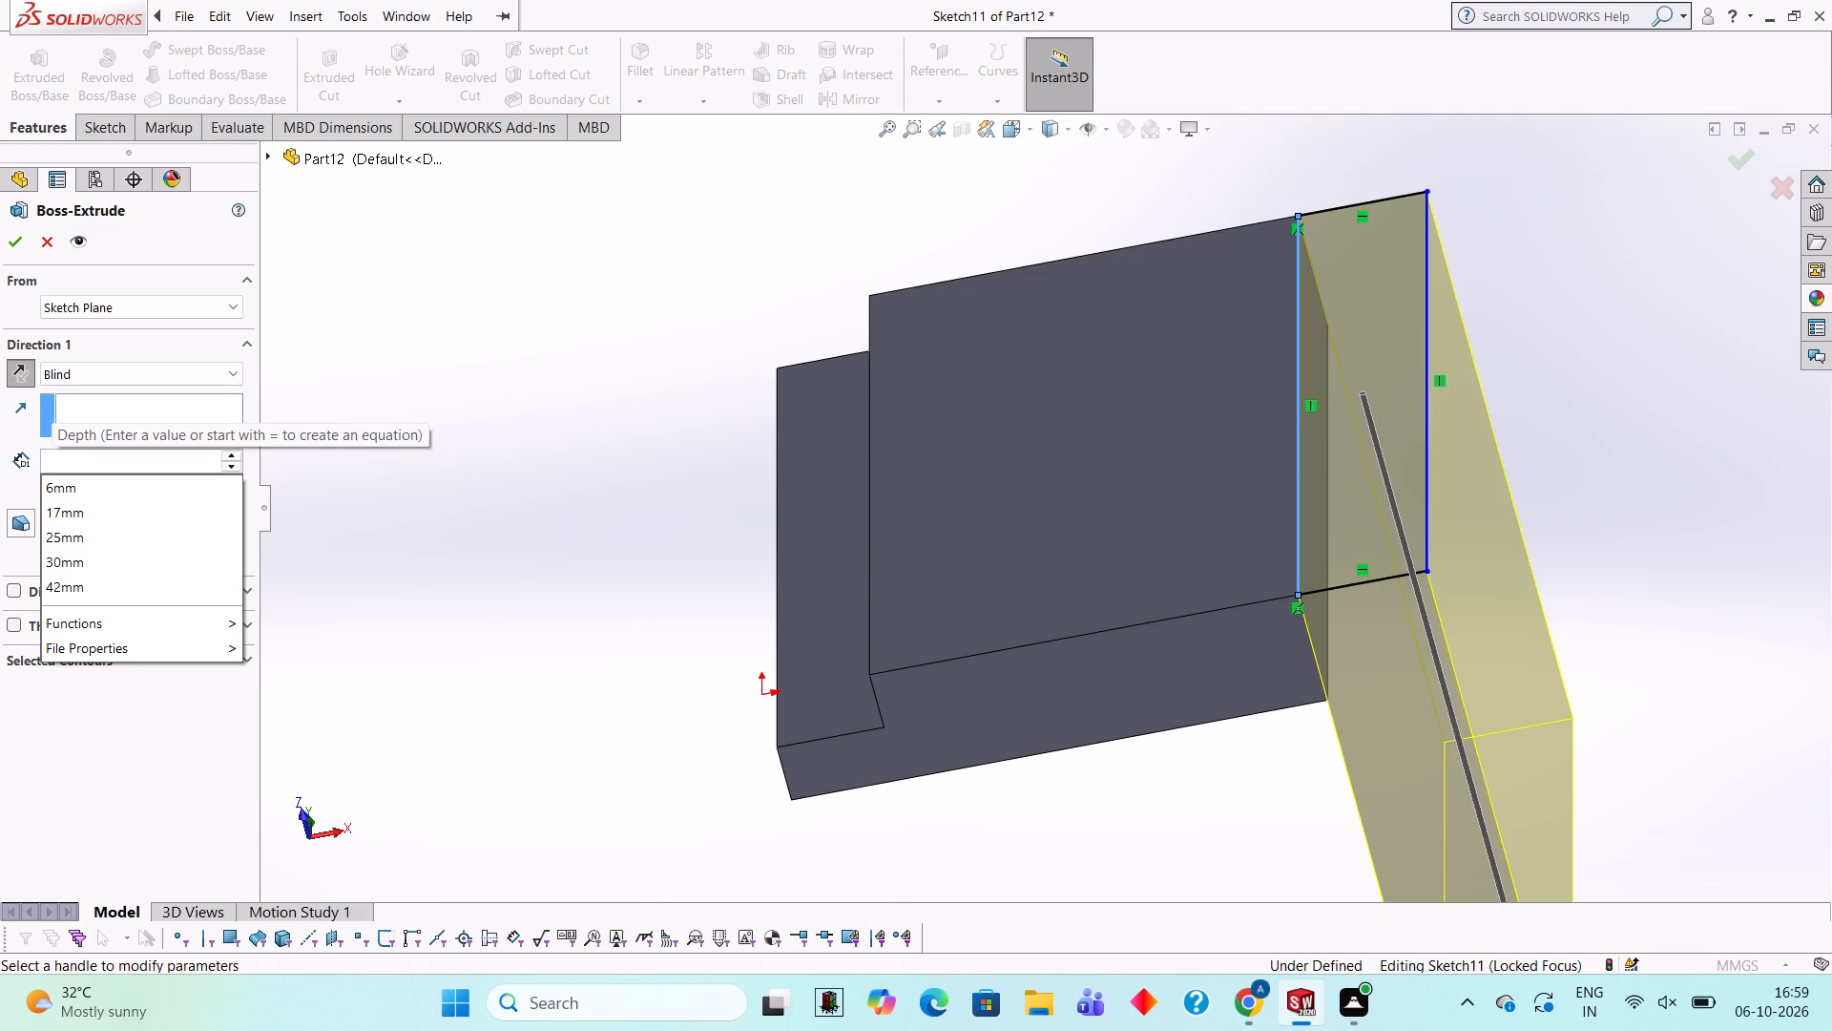
text(12)
key(Return)
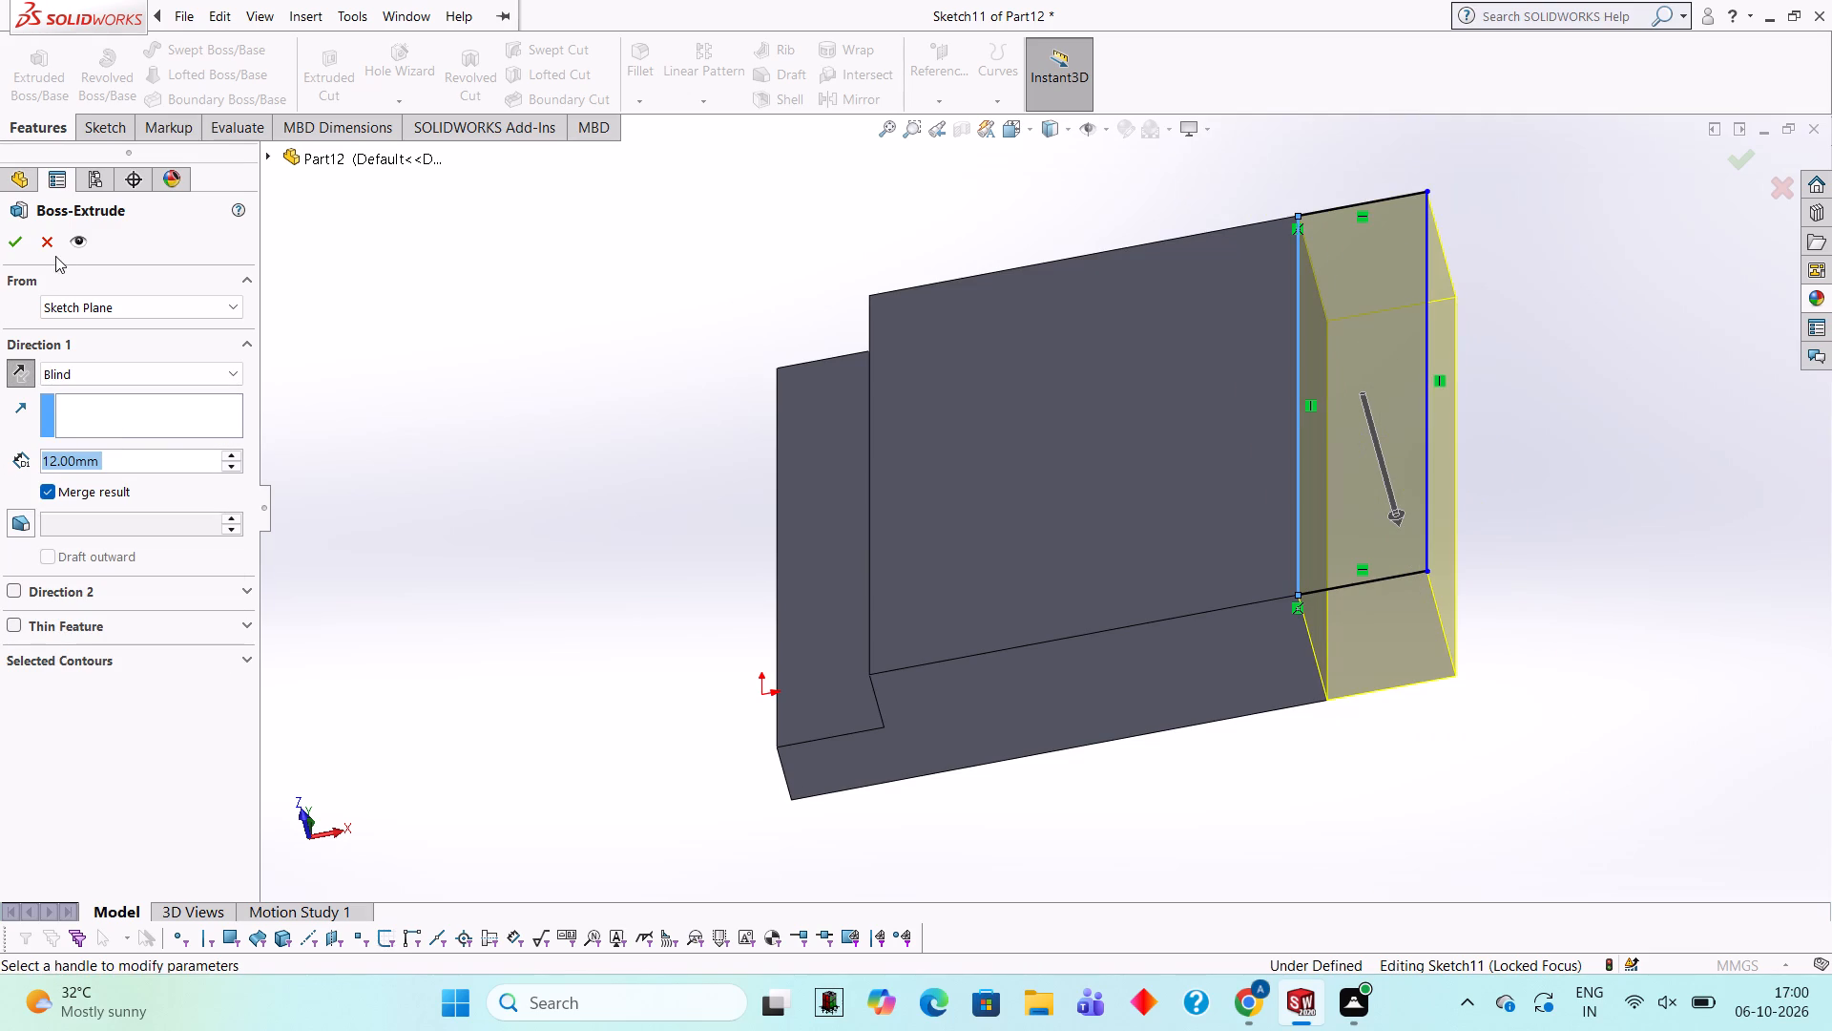
click(21, 242)
click(472, 317)
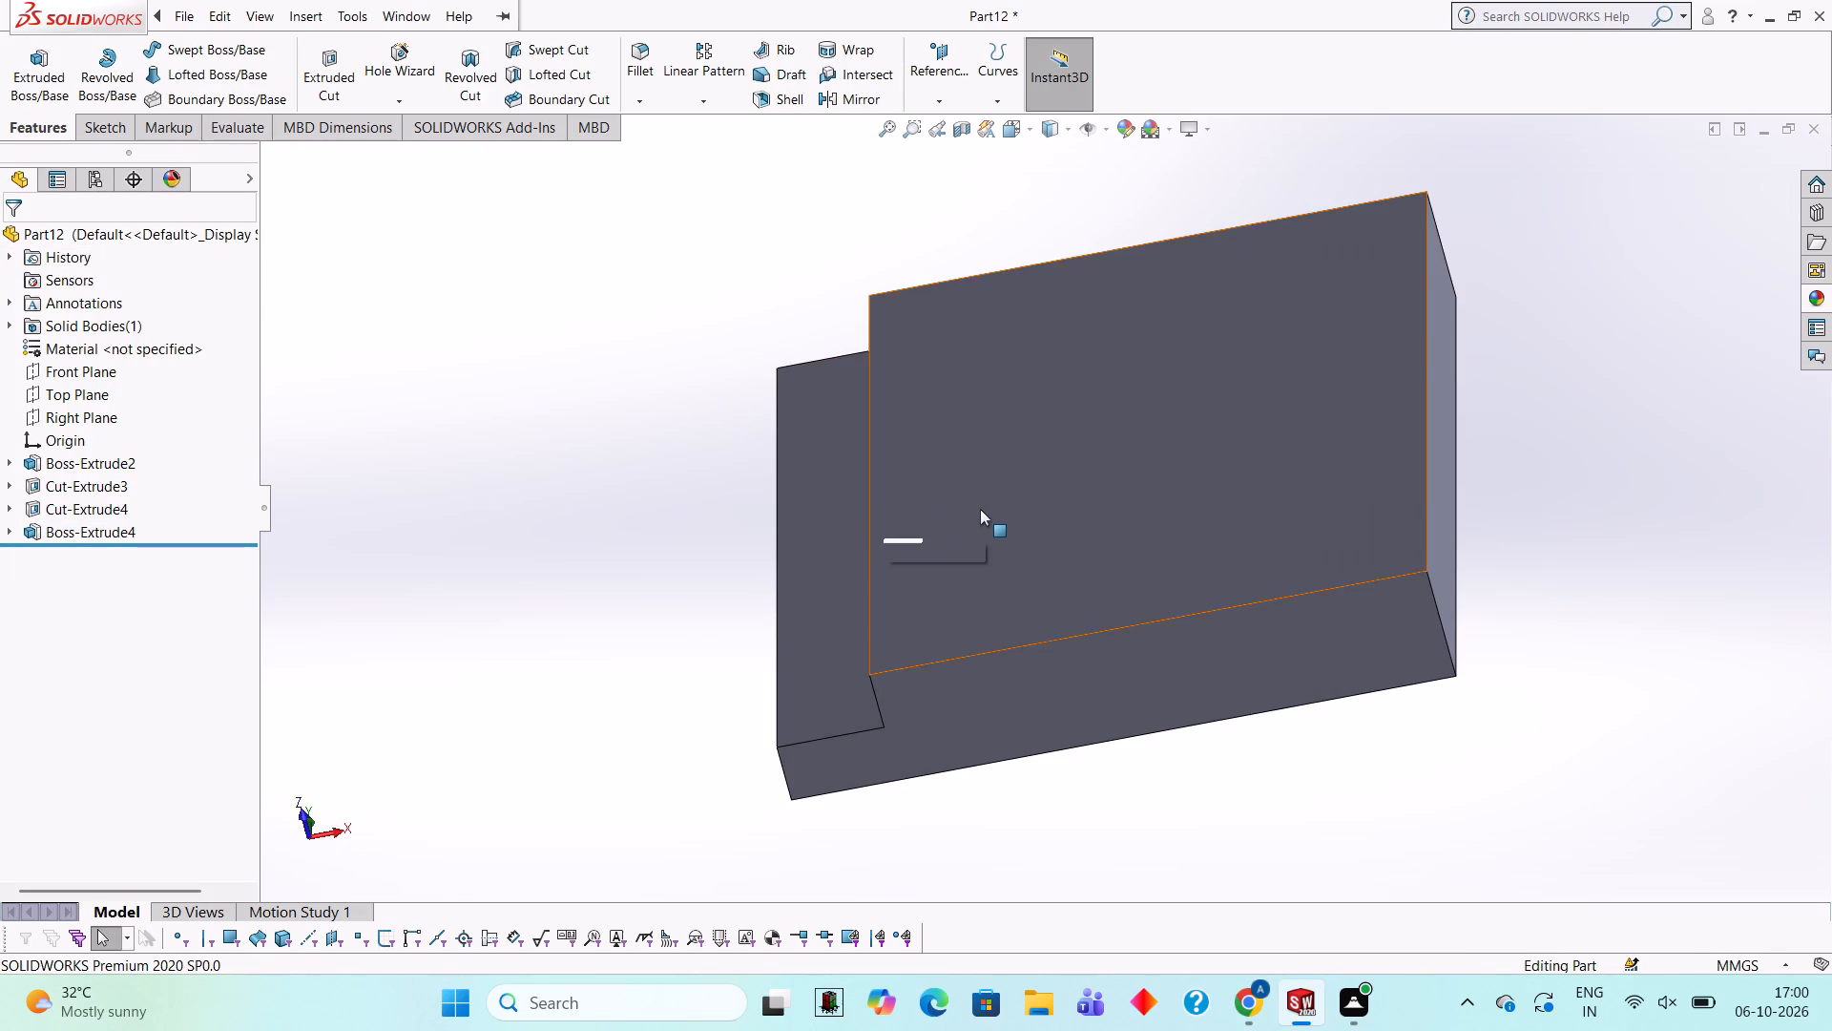
Start a new sketch on the plate's stepped-profile side face, viewed normal to that face.
scroll(996, 506, up, 2)
scroll(995, 506, down, 1)
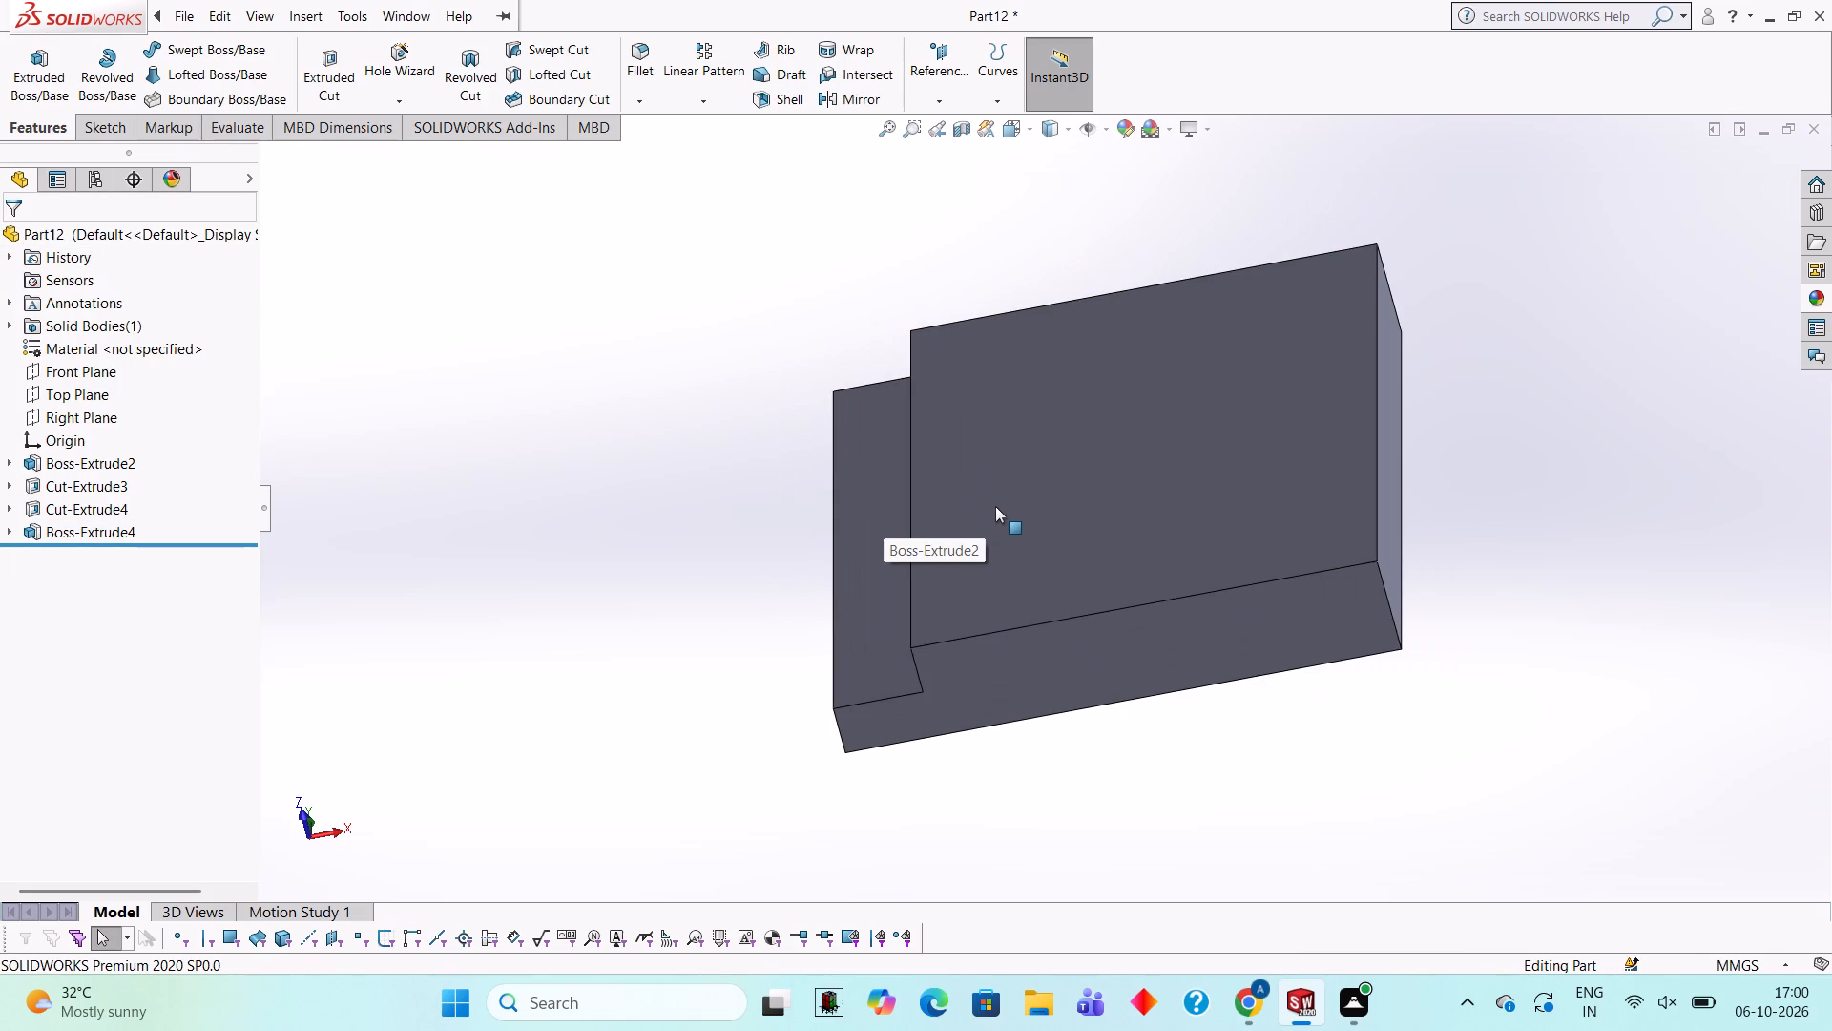
middle_drag(1139, 452, 1152, 512)
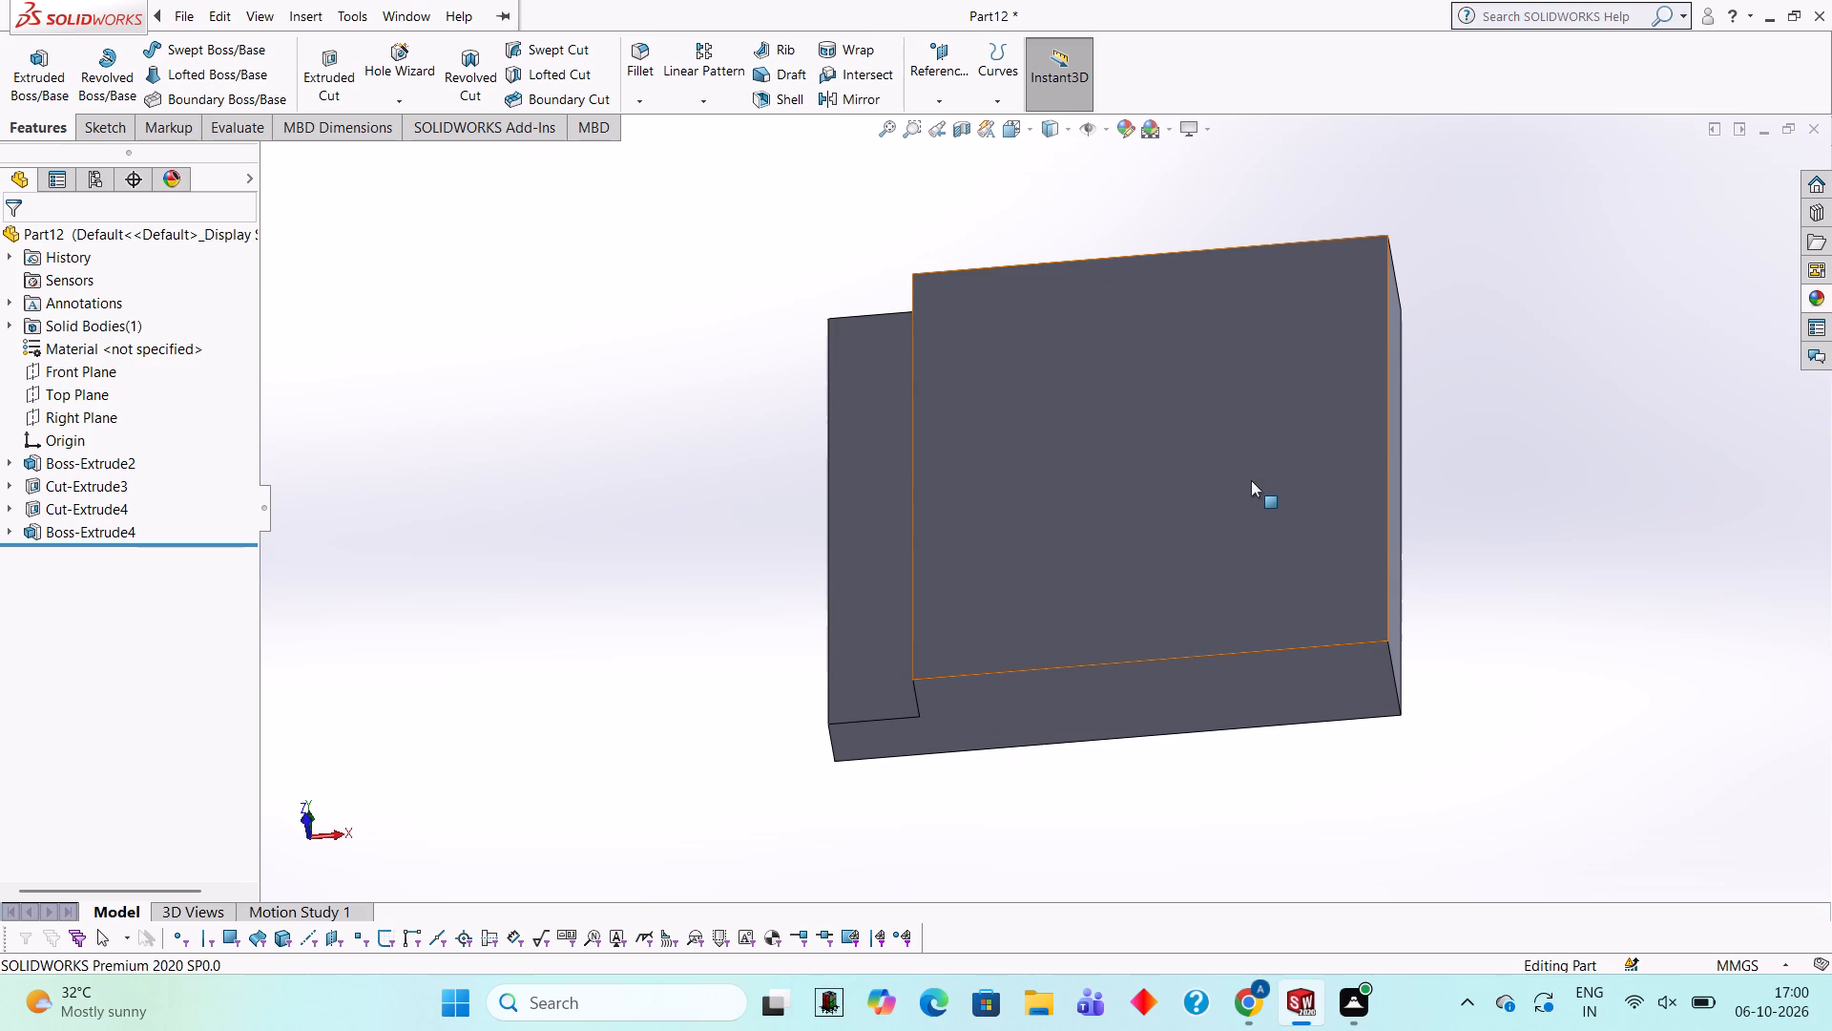
click(1061, 689)
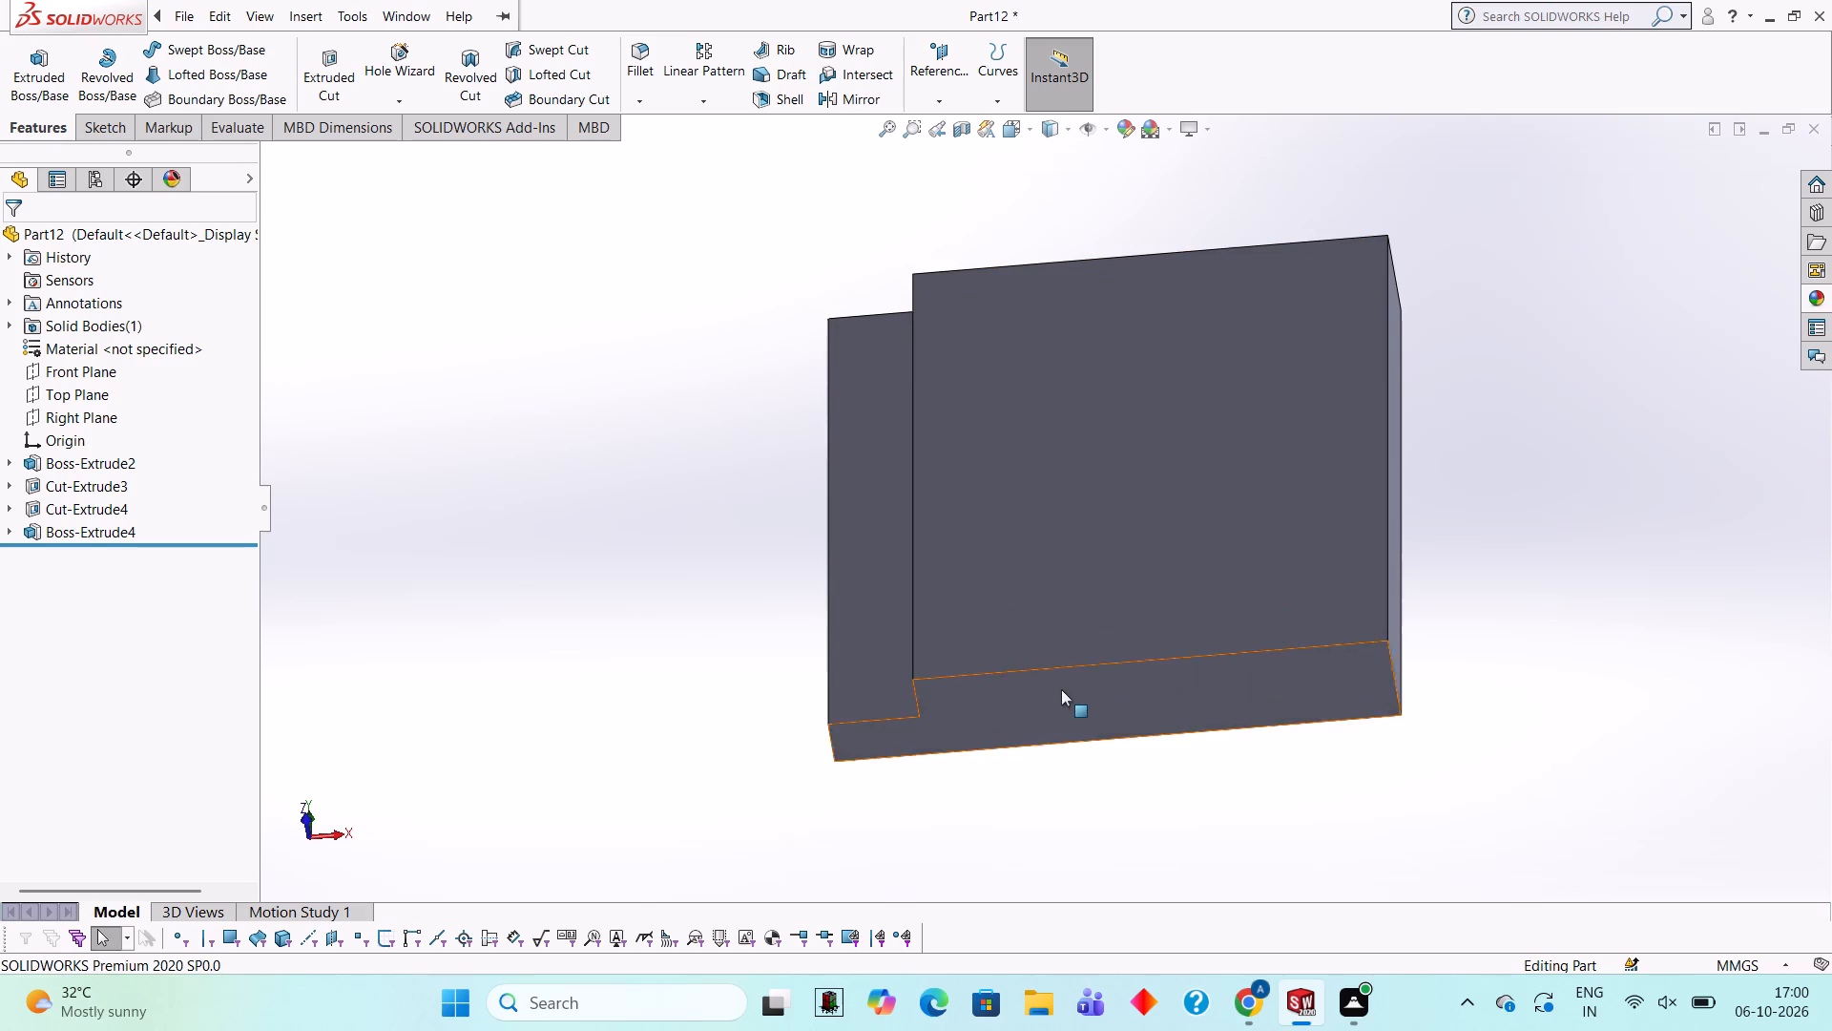
click(1147, 632)
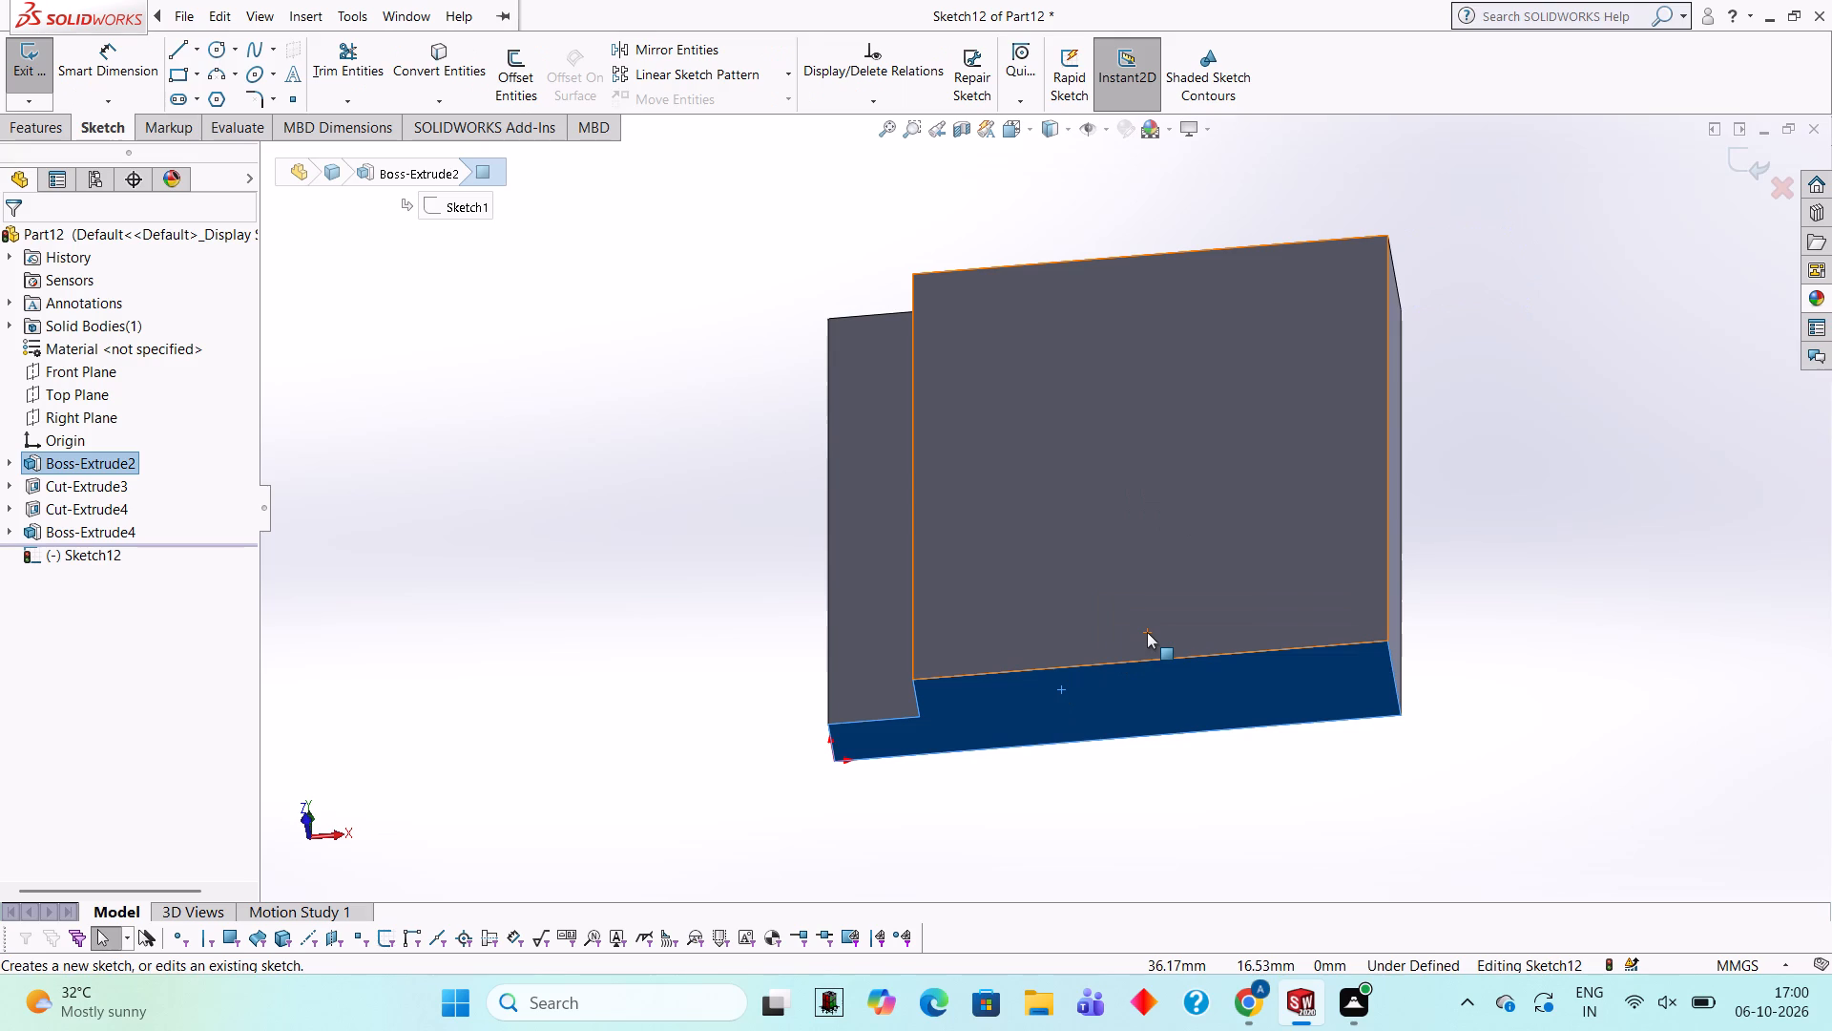
key(ctrl+8)
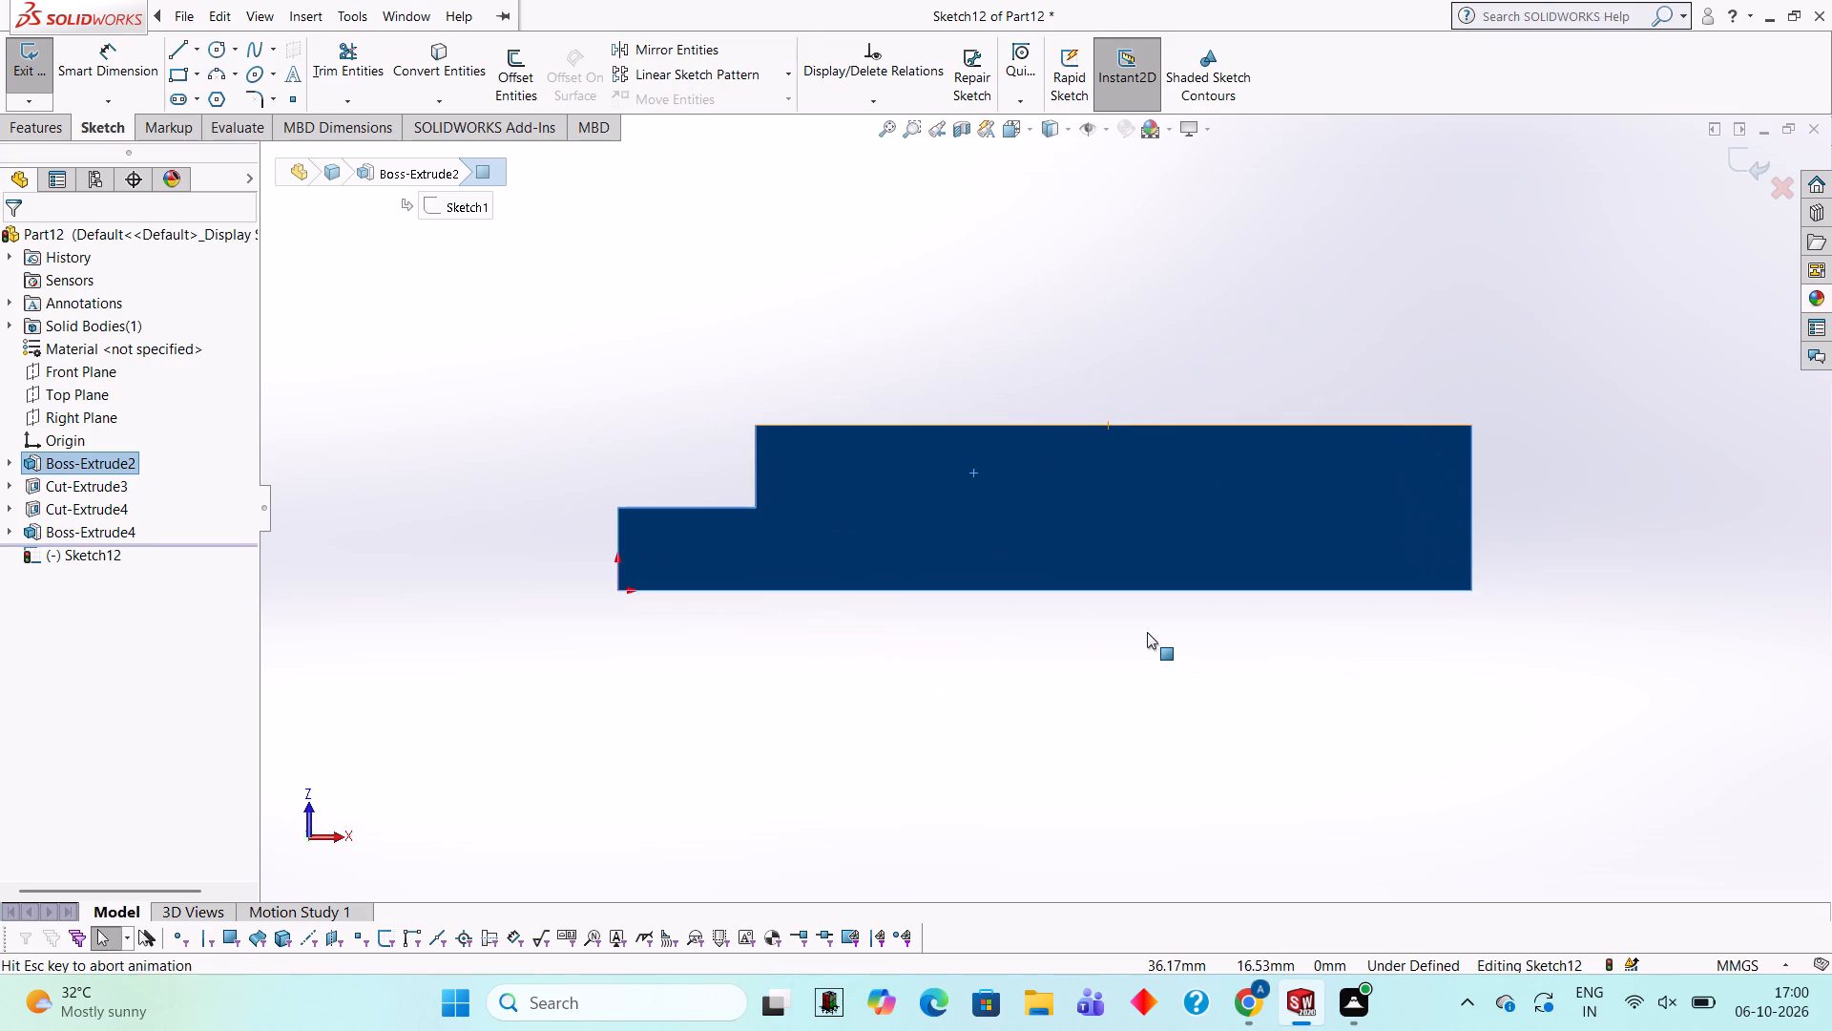
Sketch a 50 mm line along the top edge from above the step's outer corner, with a 12 mm wide, 13 mm high rectangle standing at its far end.
click(180, 54)
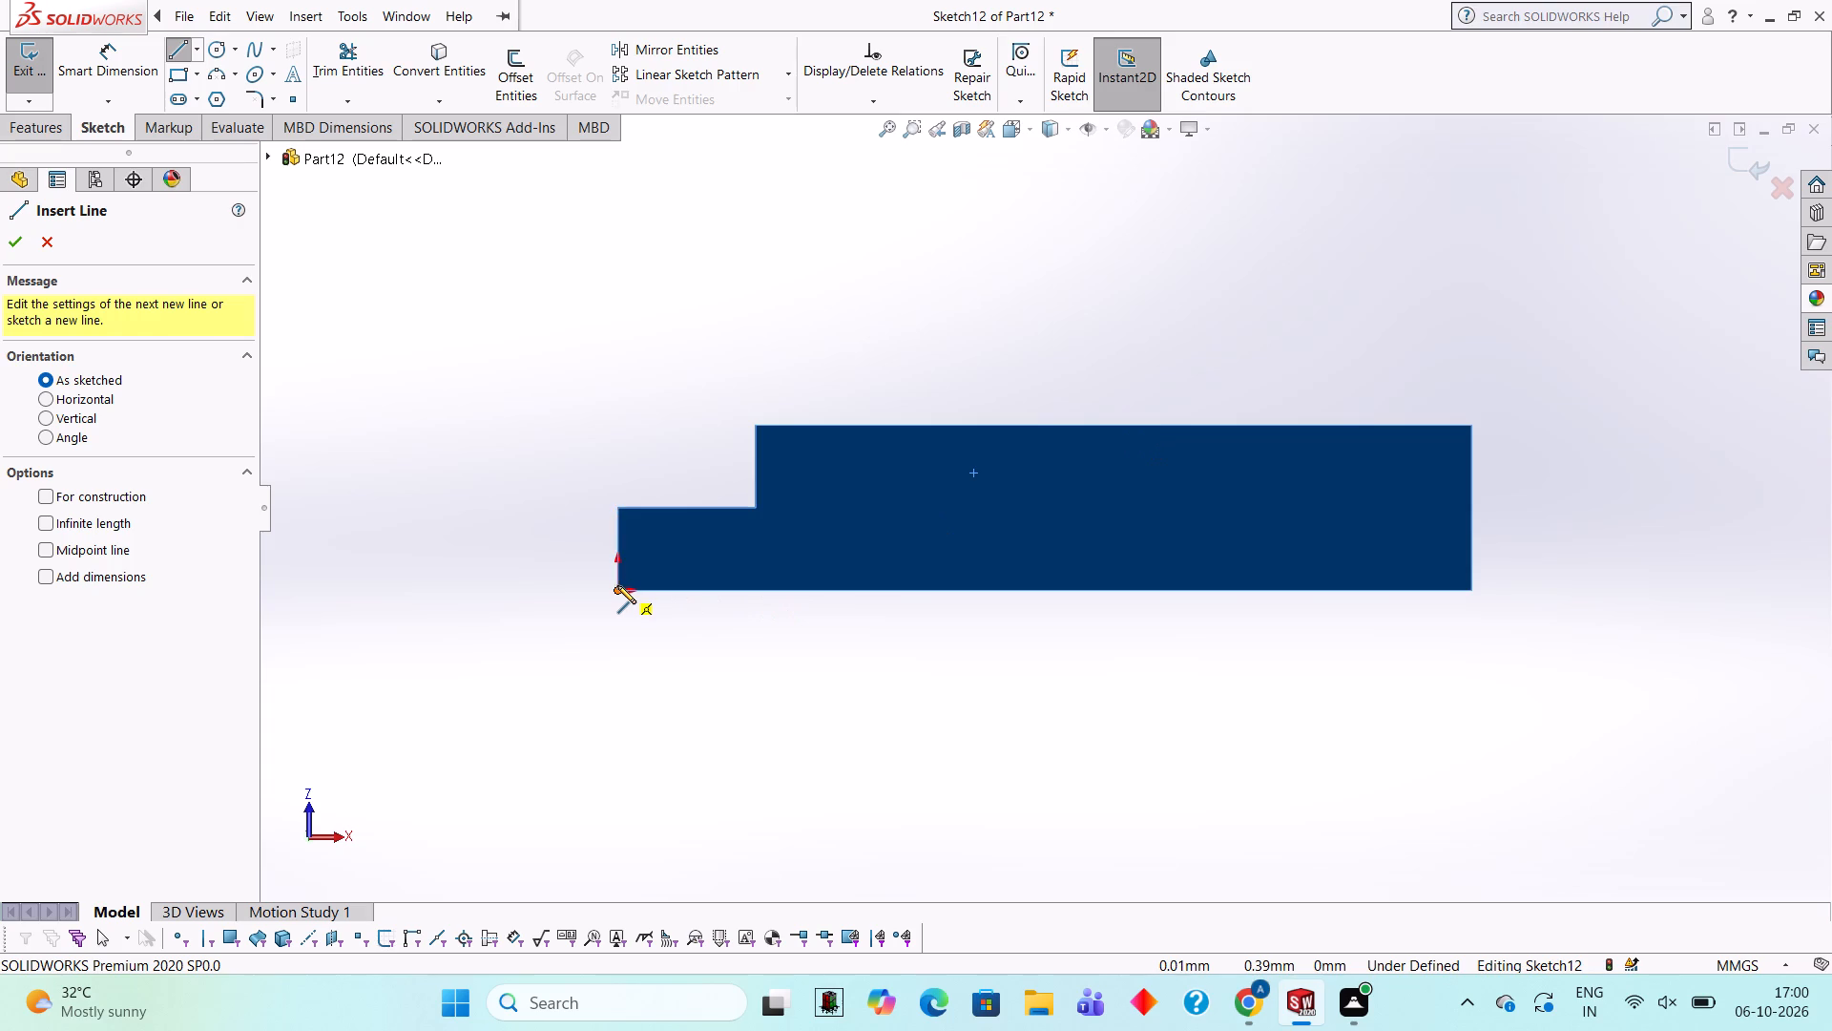
click(620, 428)
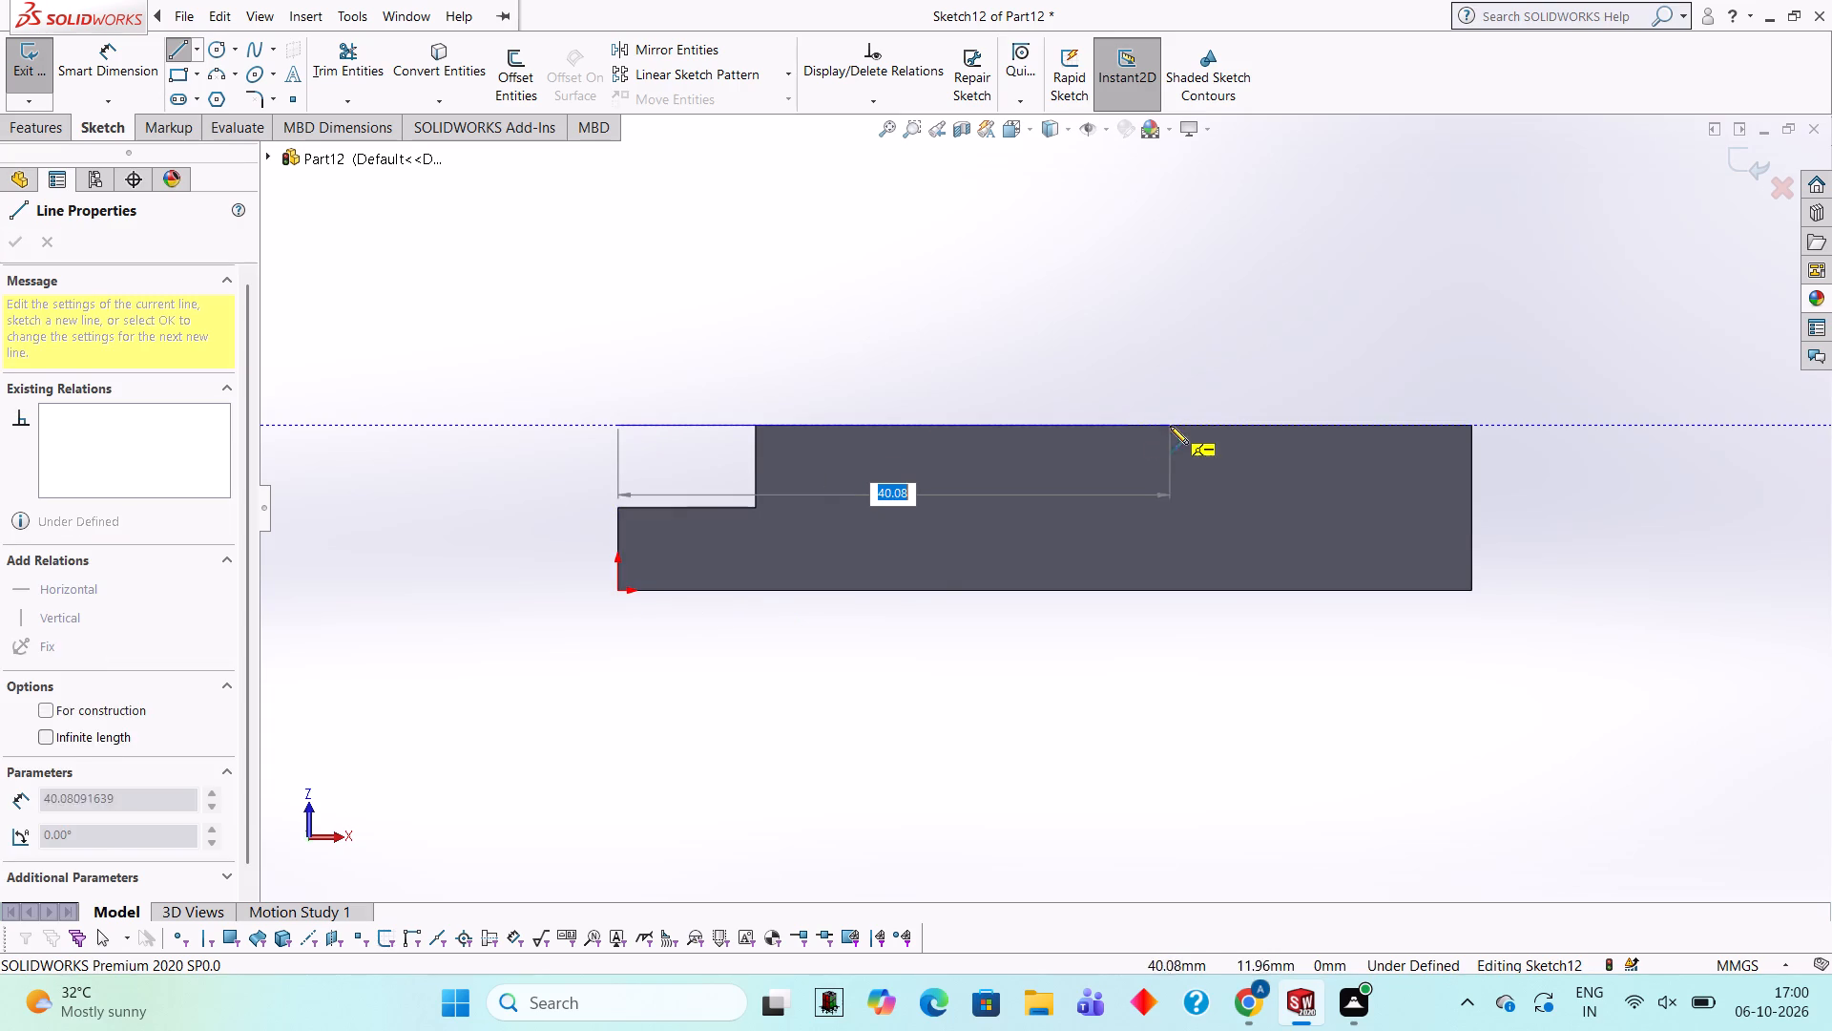
text(50)
key(Return)
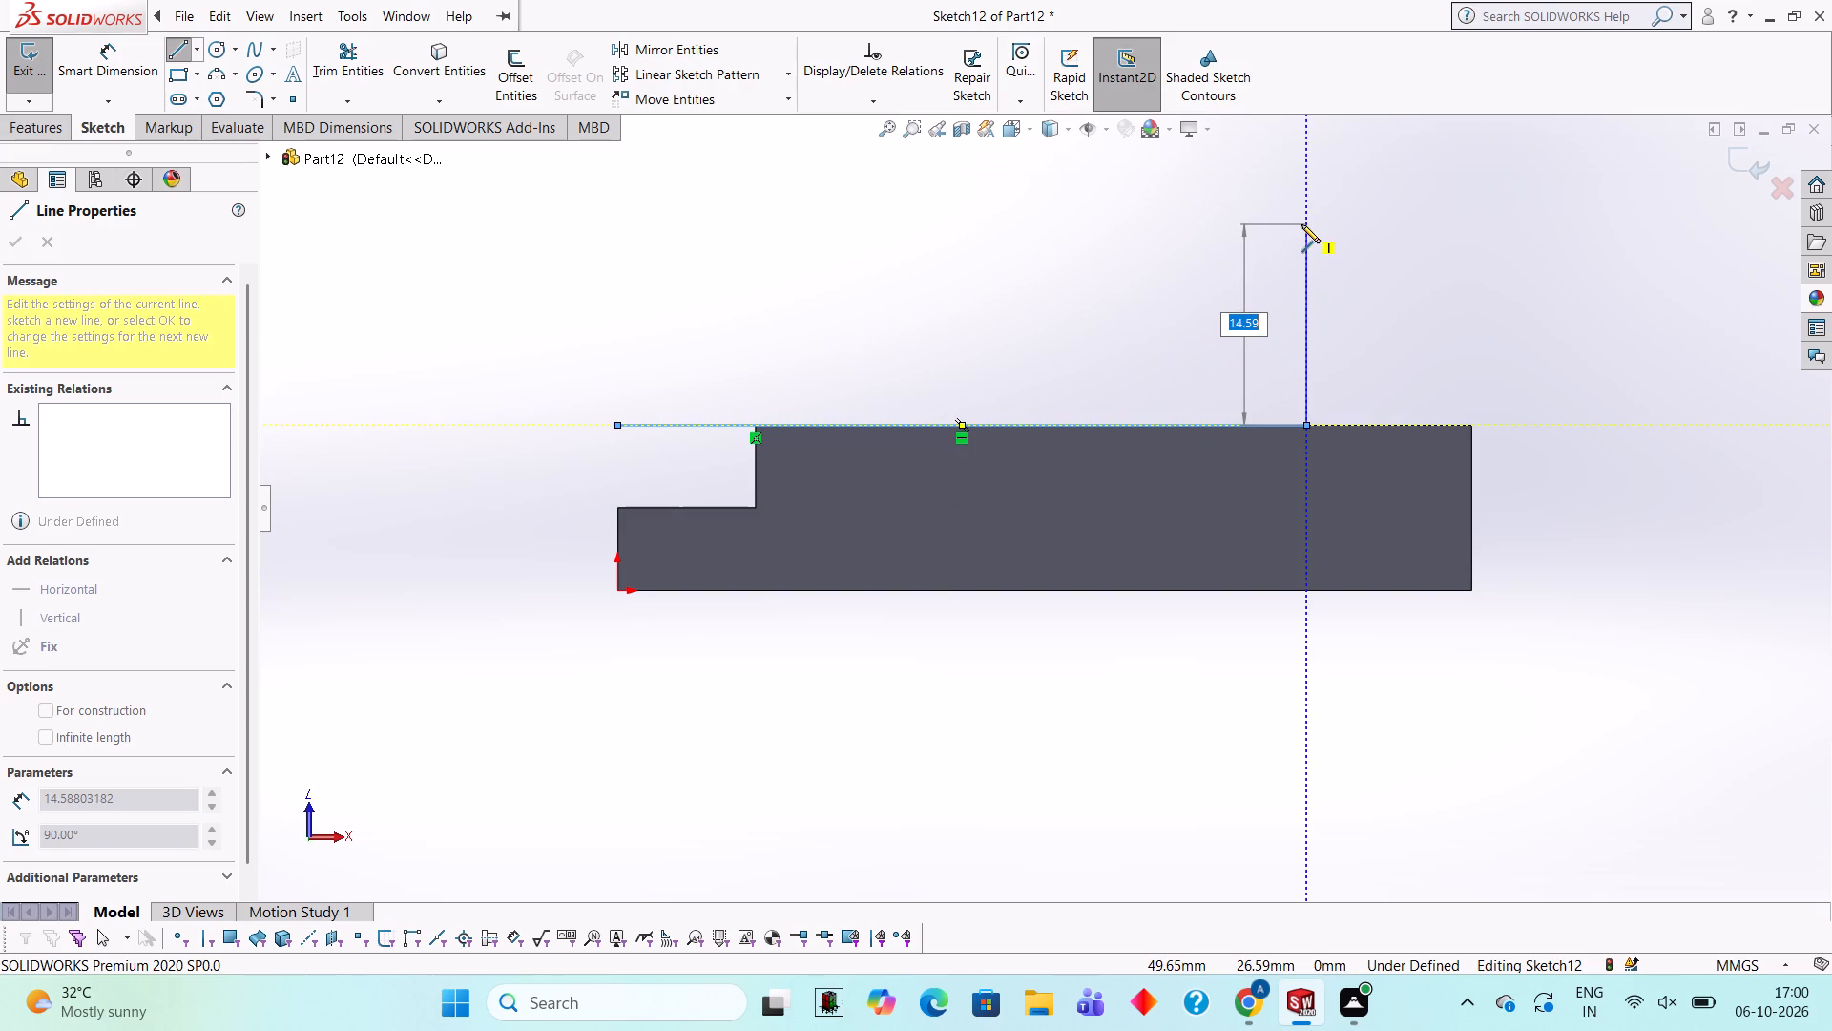
key(1)
key(3)
key(Return)
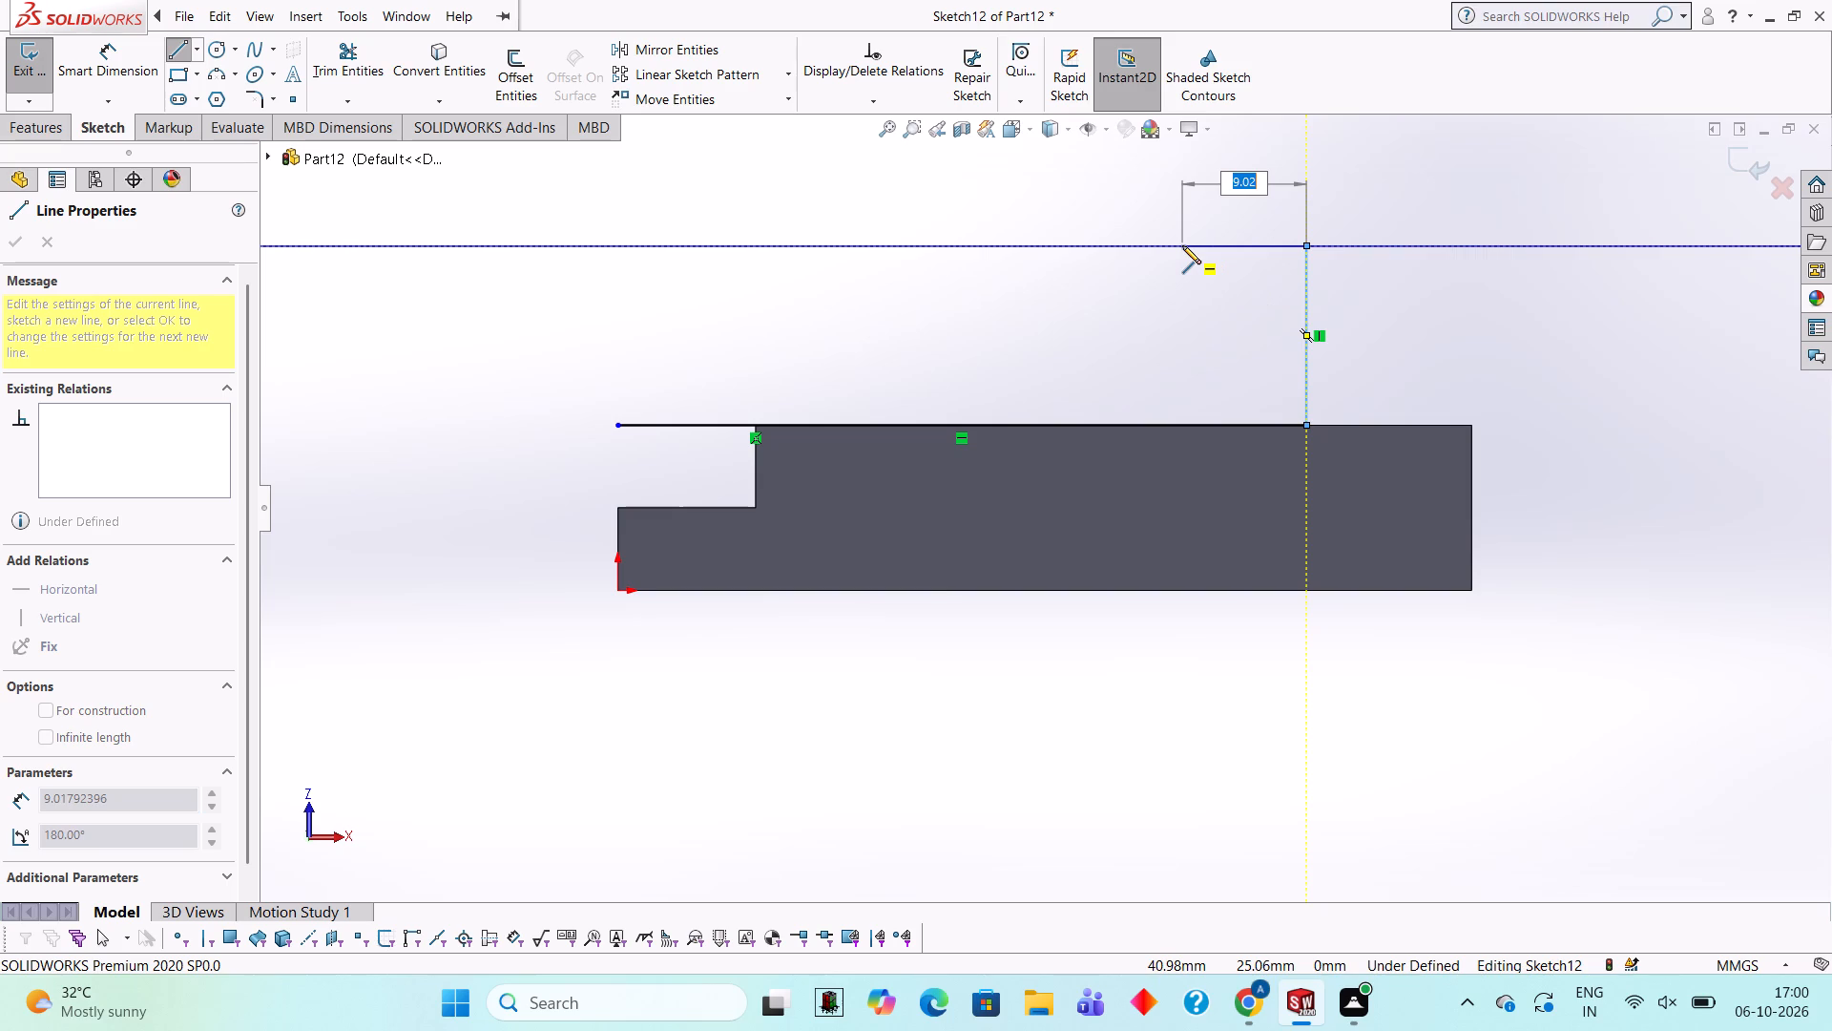
text(12)
key(Return)
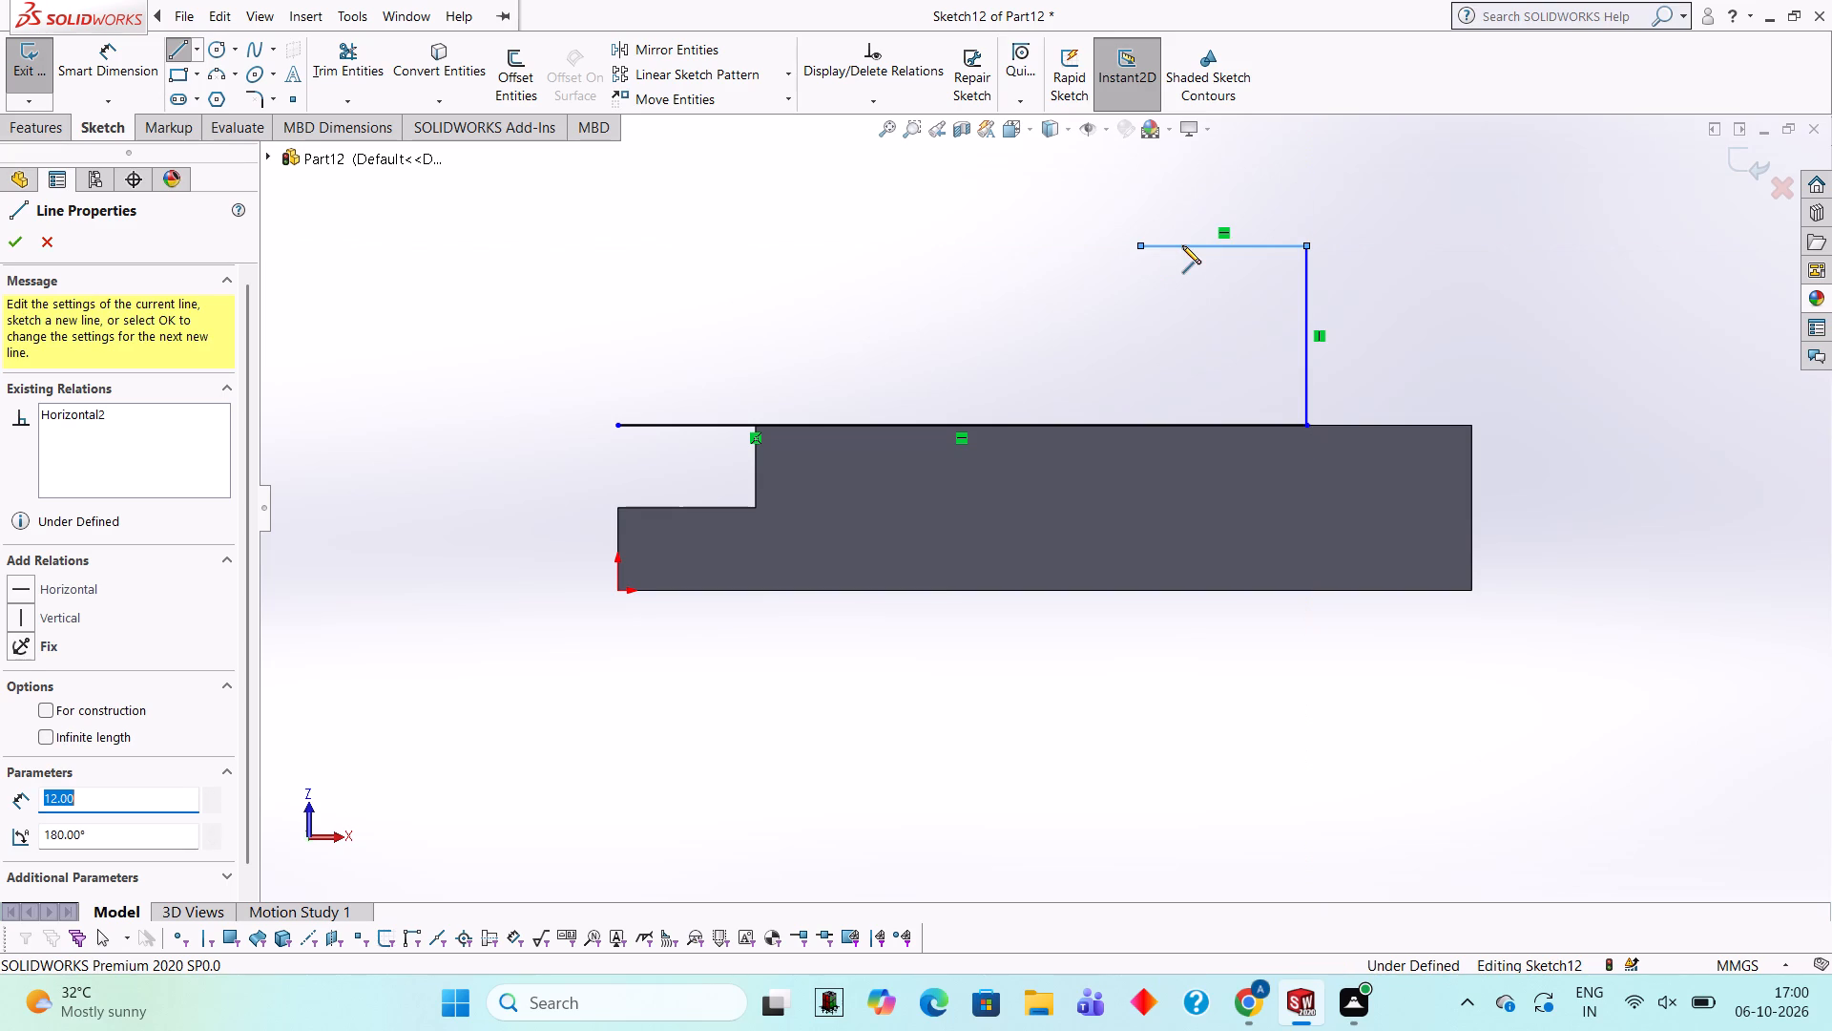
click(1140, 426)
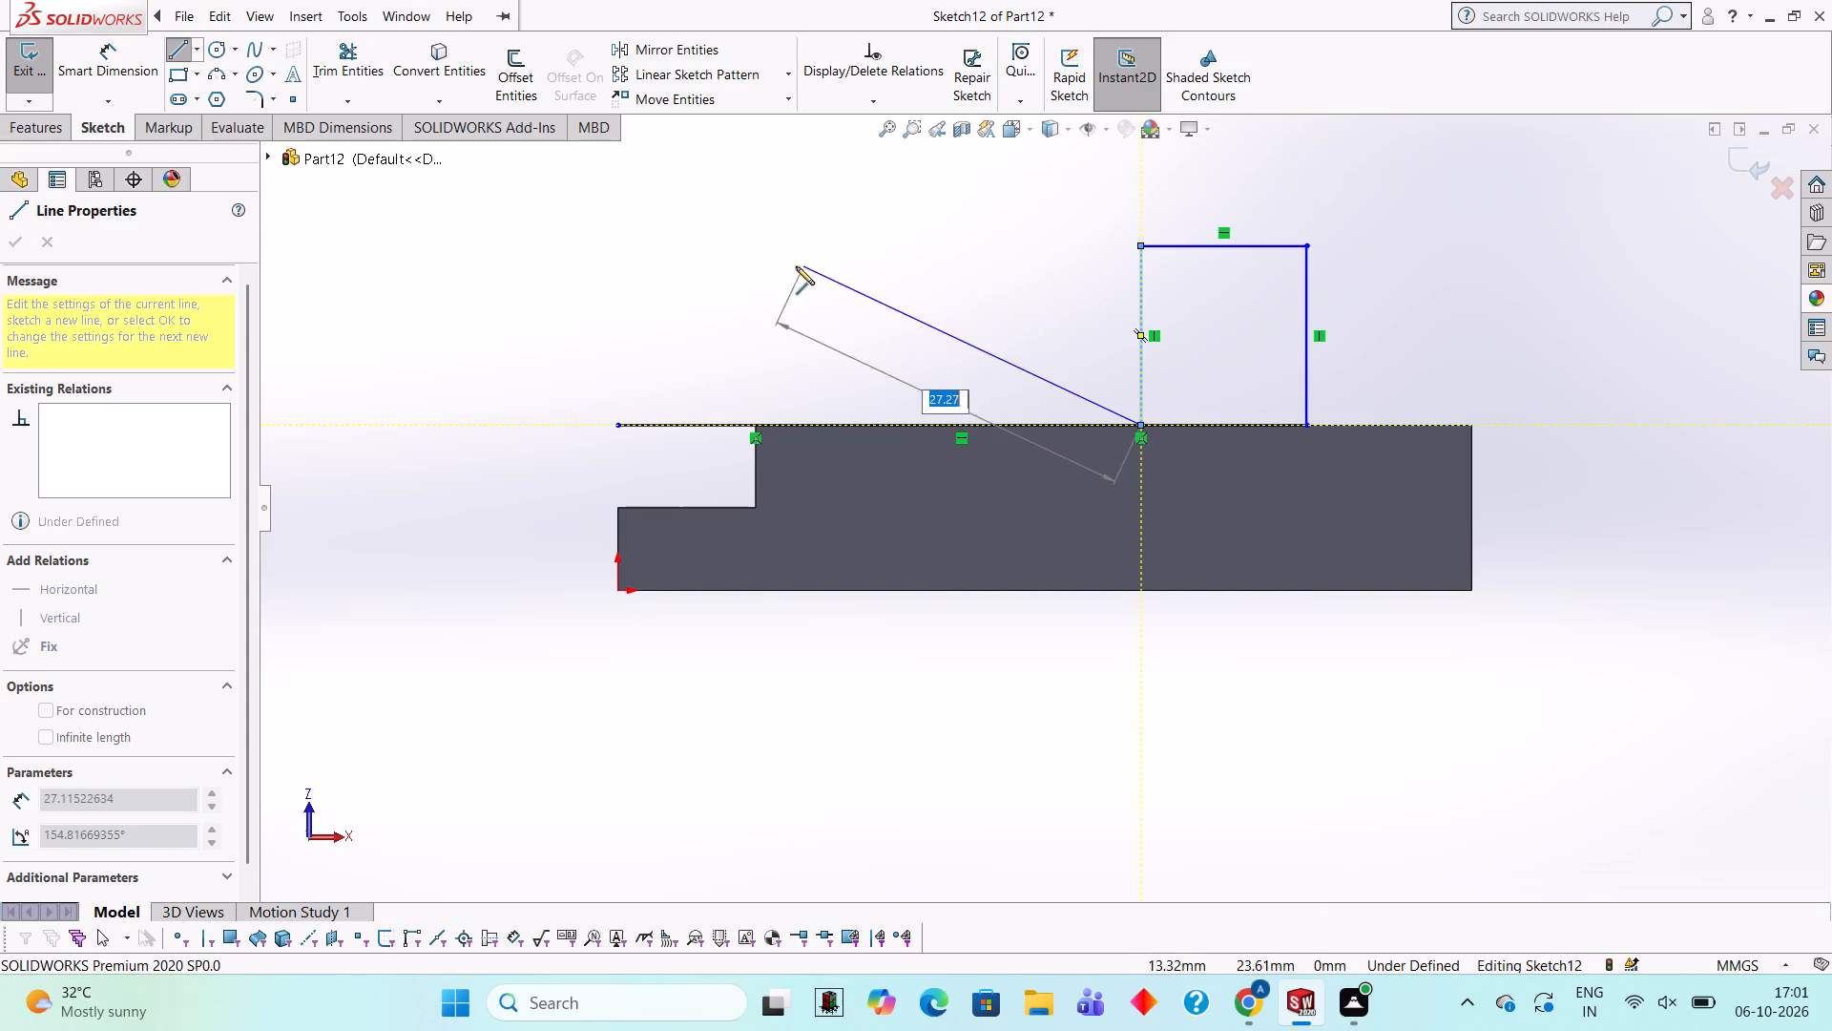
key(Escape)
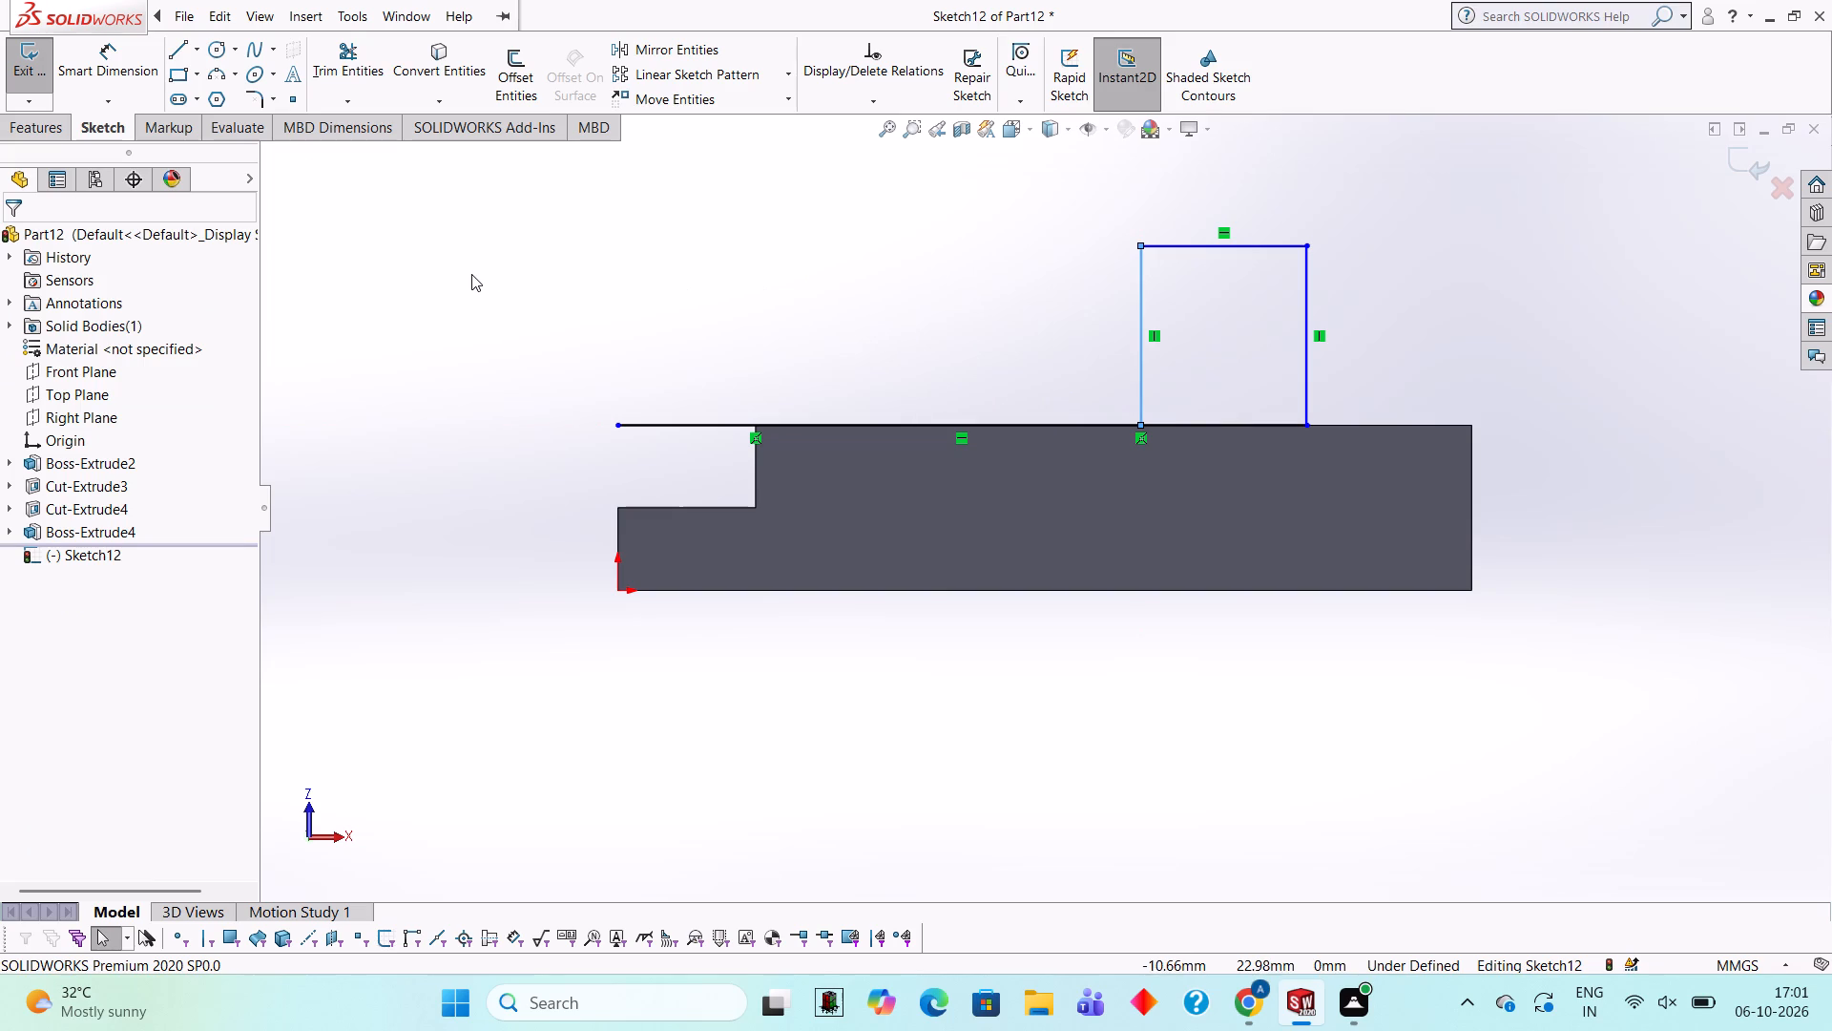
Boss-extrude only the 12 mm by 13 mm rectangle region with a blind depth of 60 mm, reversed across the plate, as an upright rib.
middle_drag(979, 260, 1000, 473)
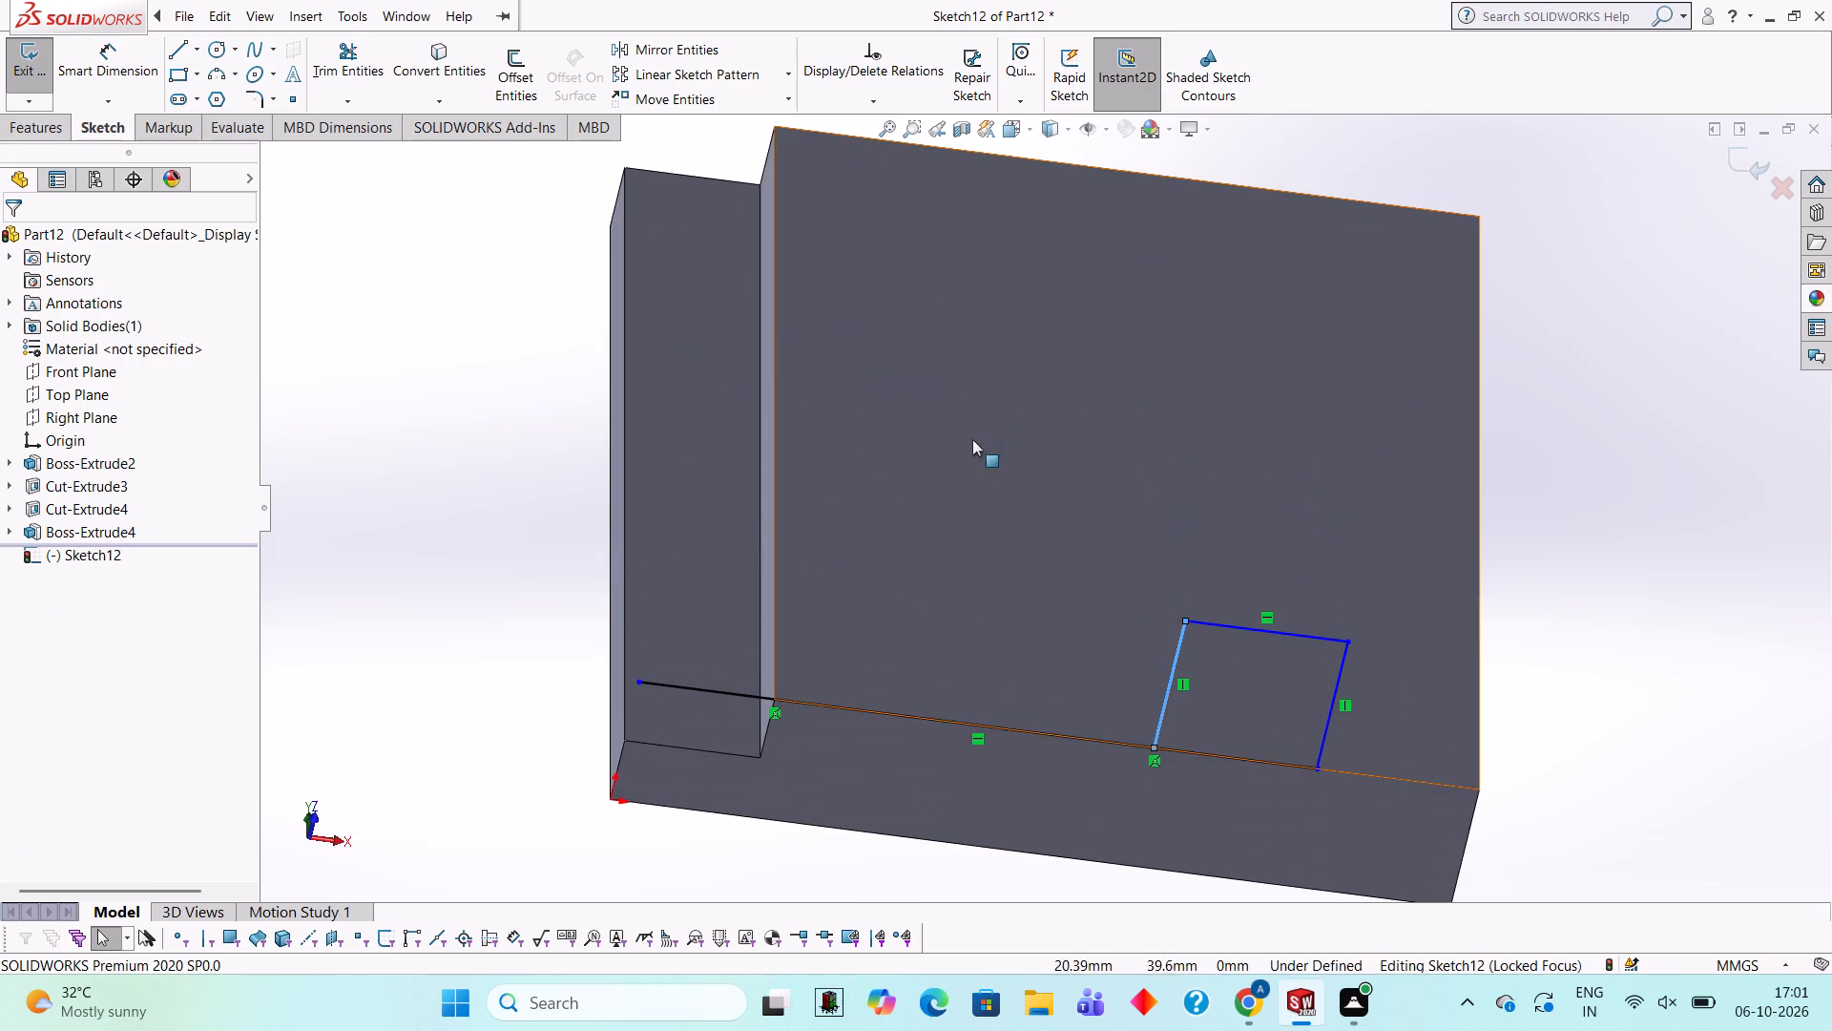
click(31, 136)
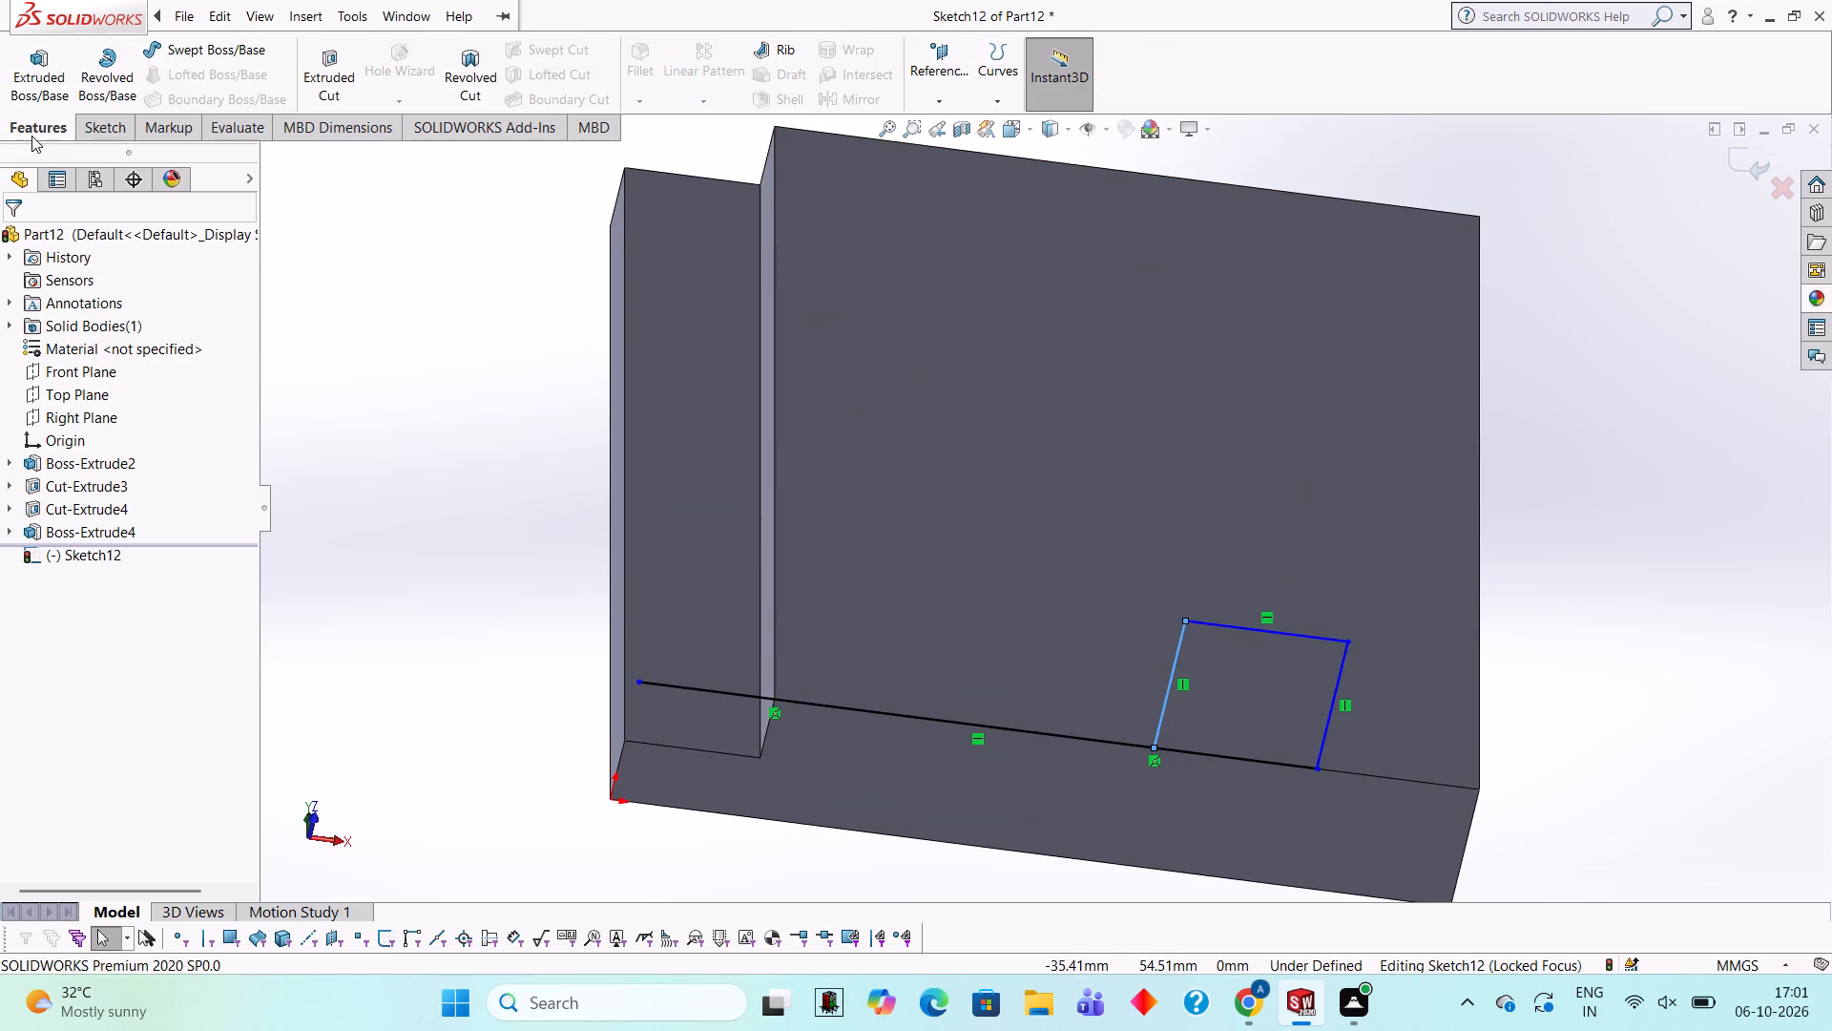
click(32, 84)
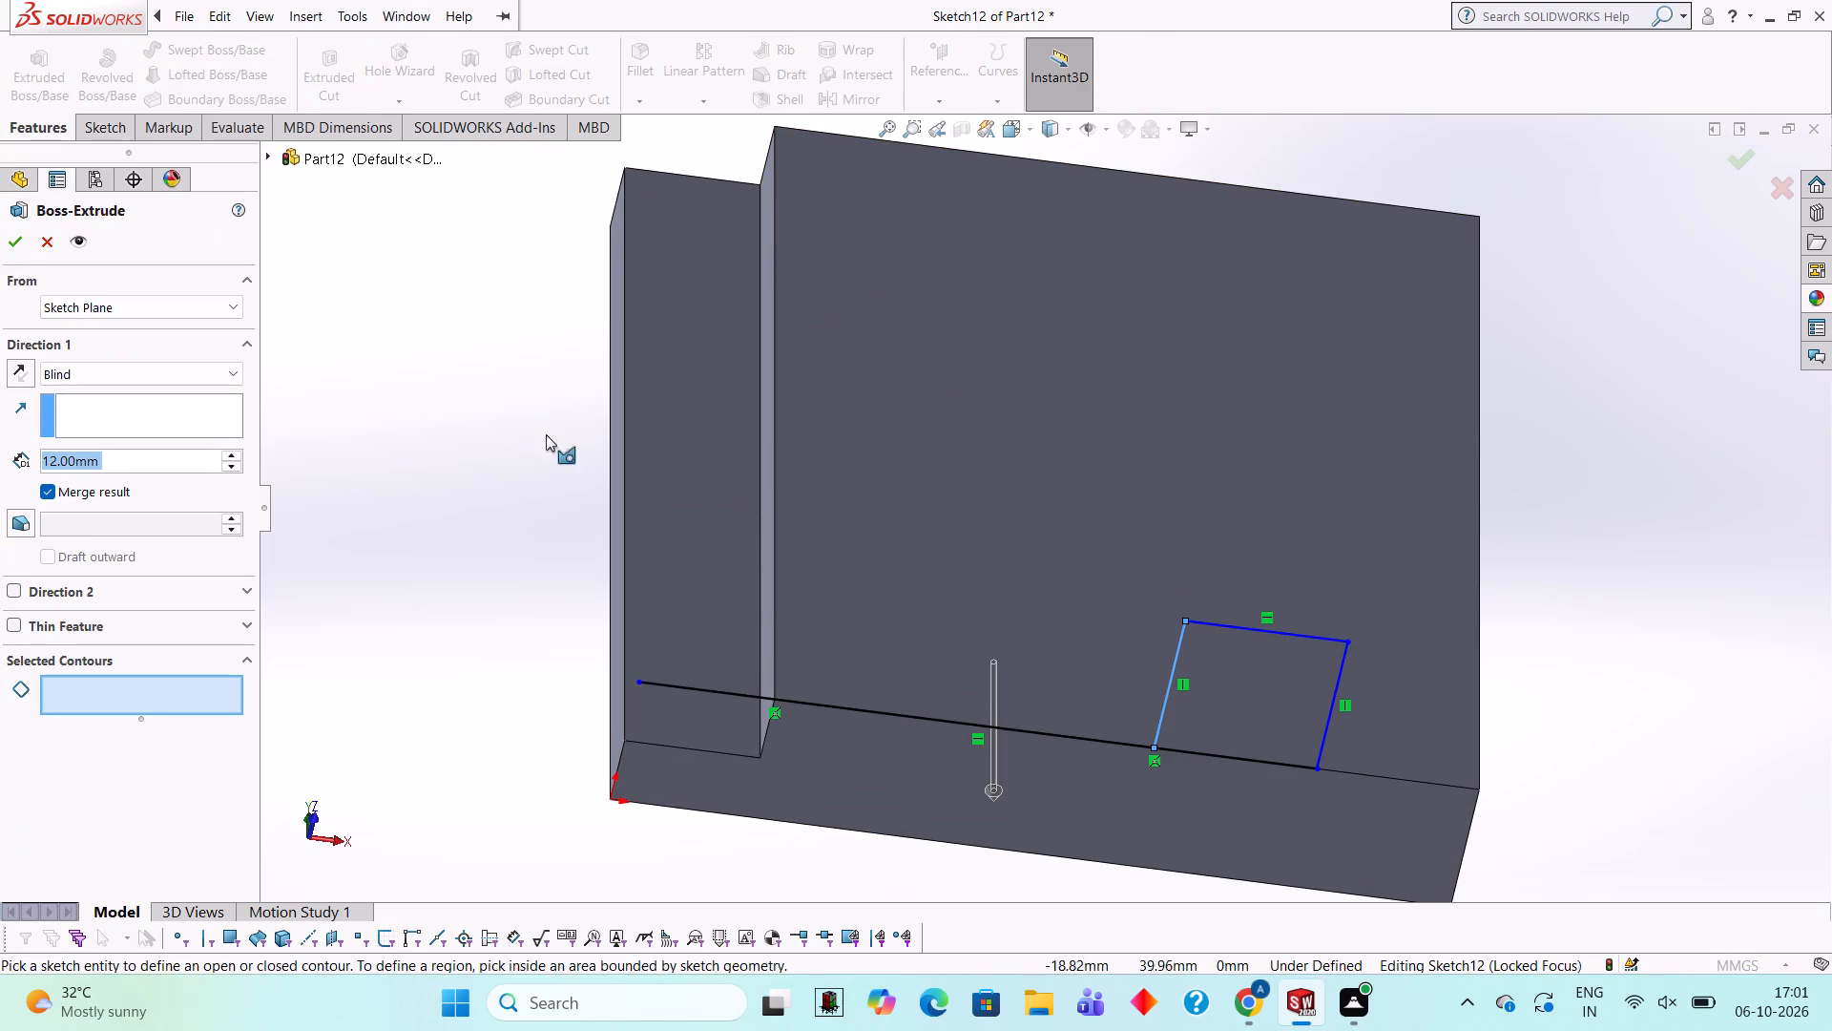
click(1221, 670)
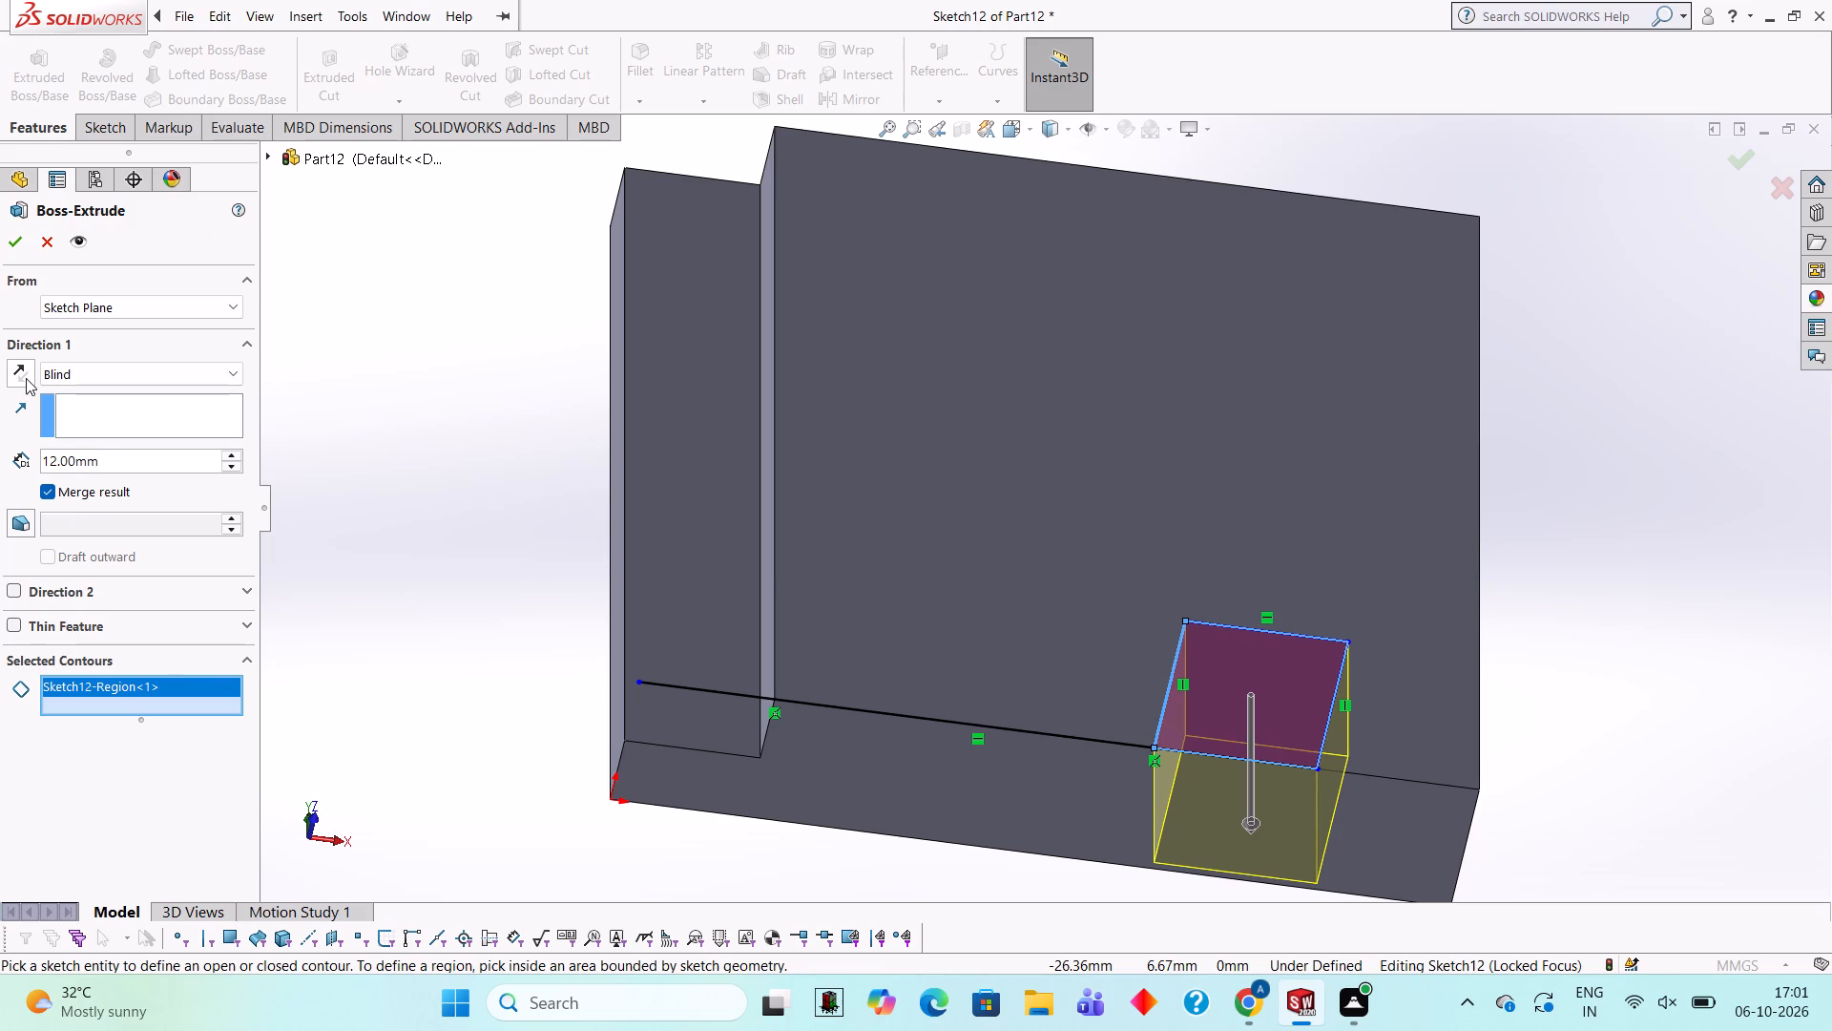
click(26, 378)
click(159, 463)
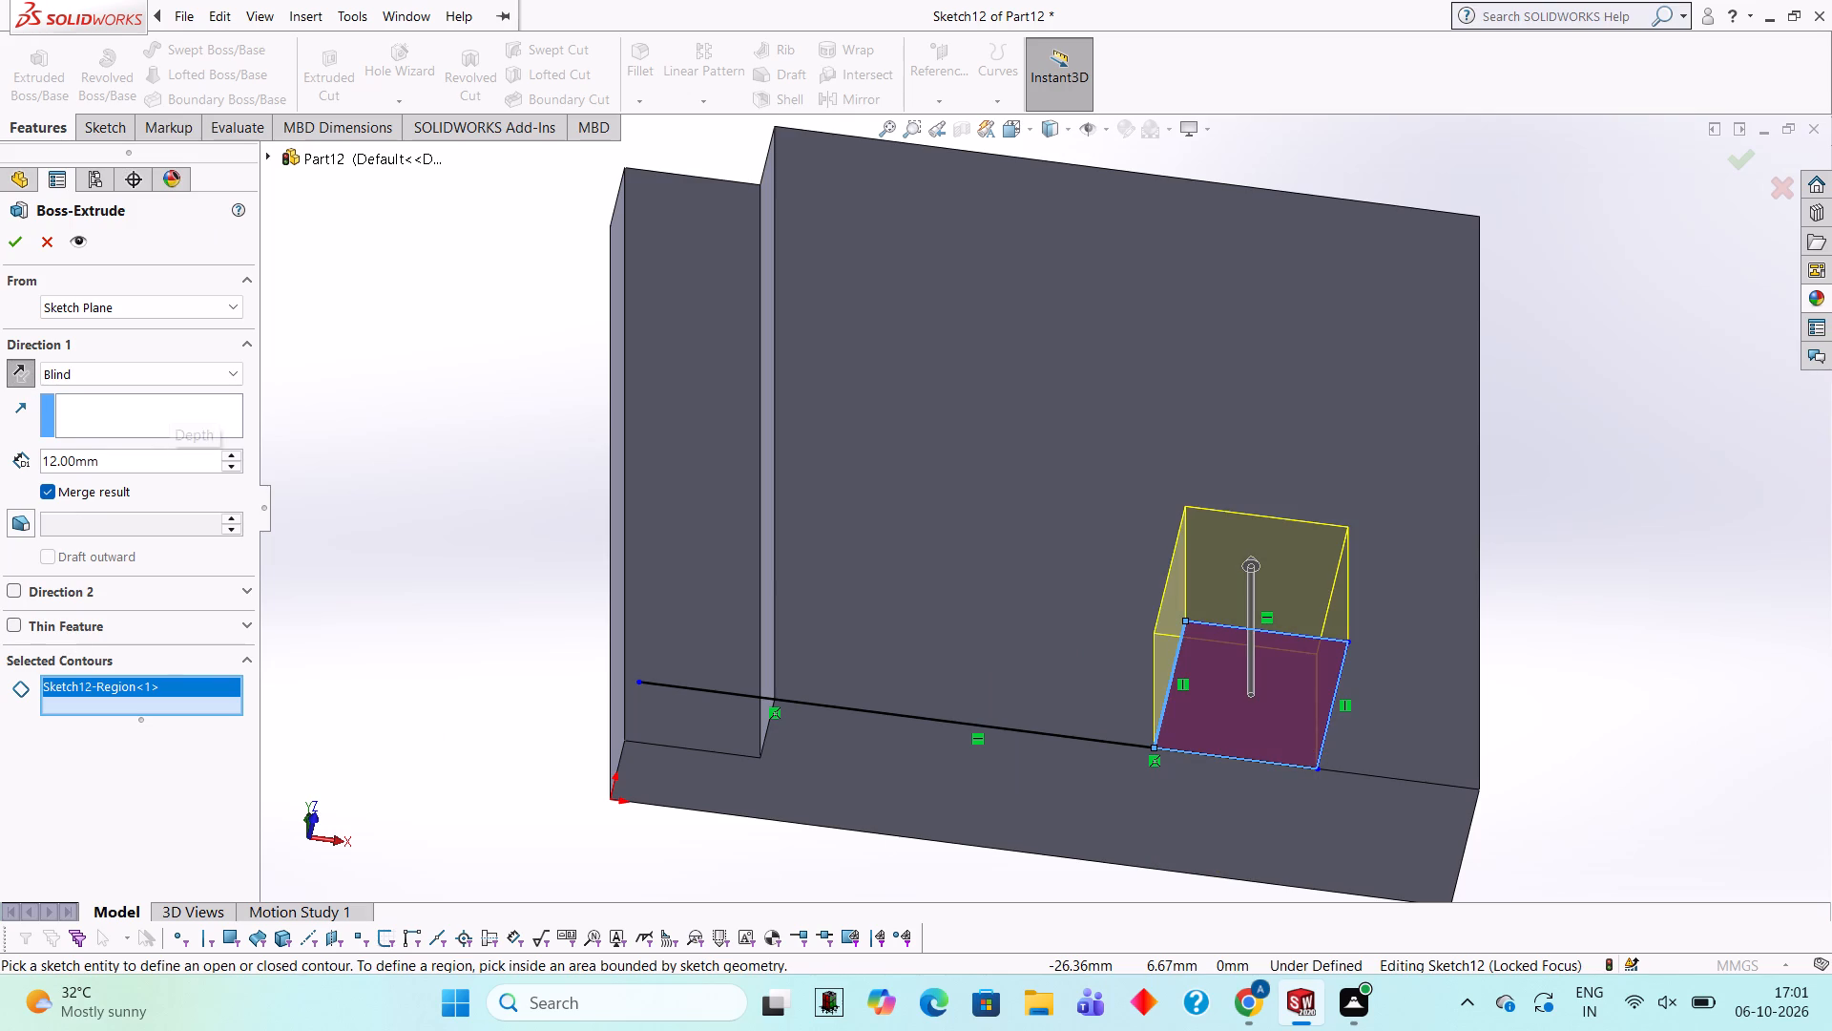
key(BackSpace)
key(BackSpace)
key(BackSpace)
key(BackSpace)
key(BackSpace)
key(BackSpace)
key(BackSpace)
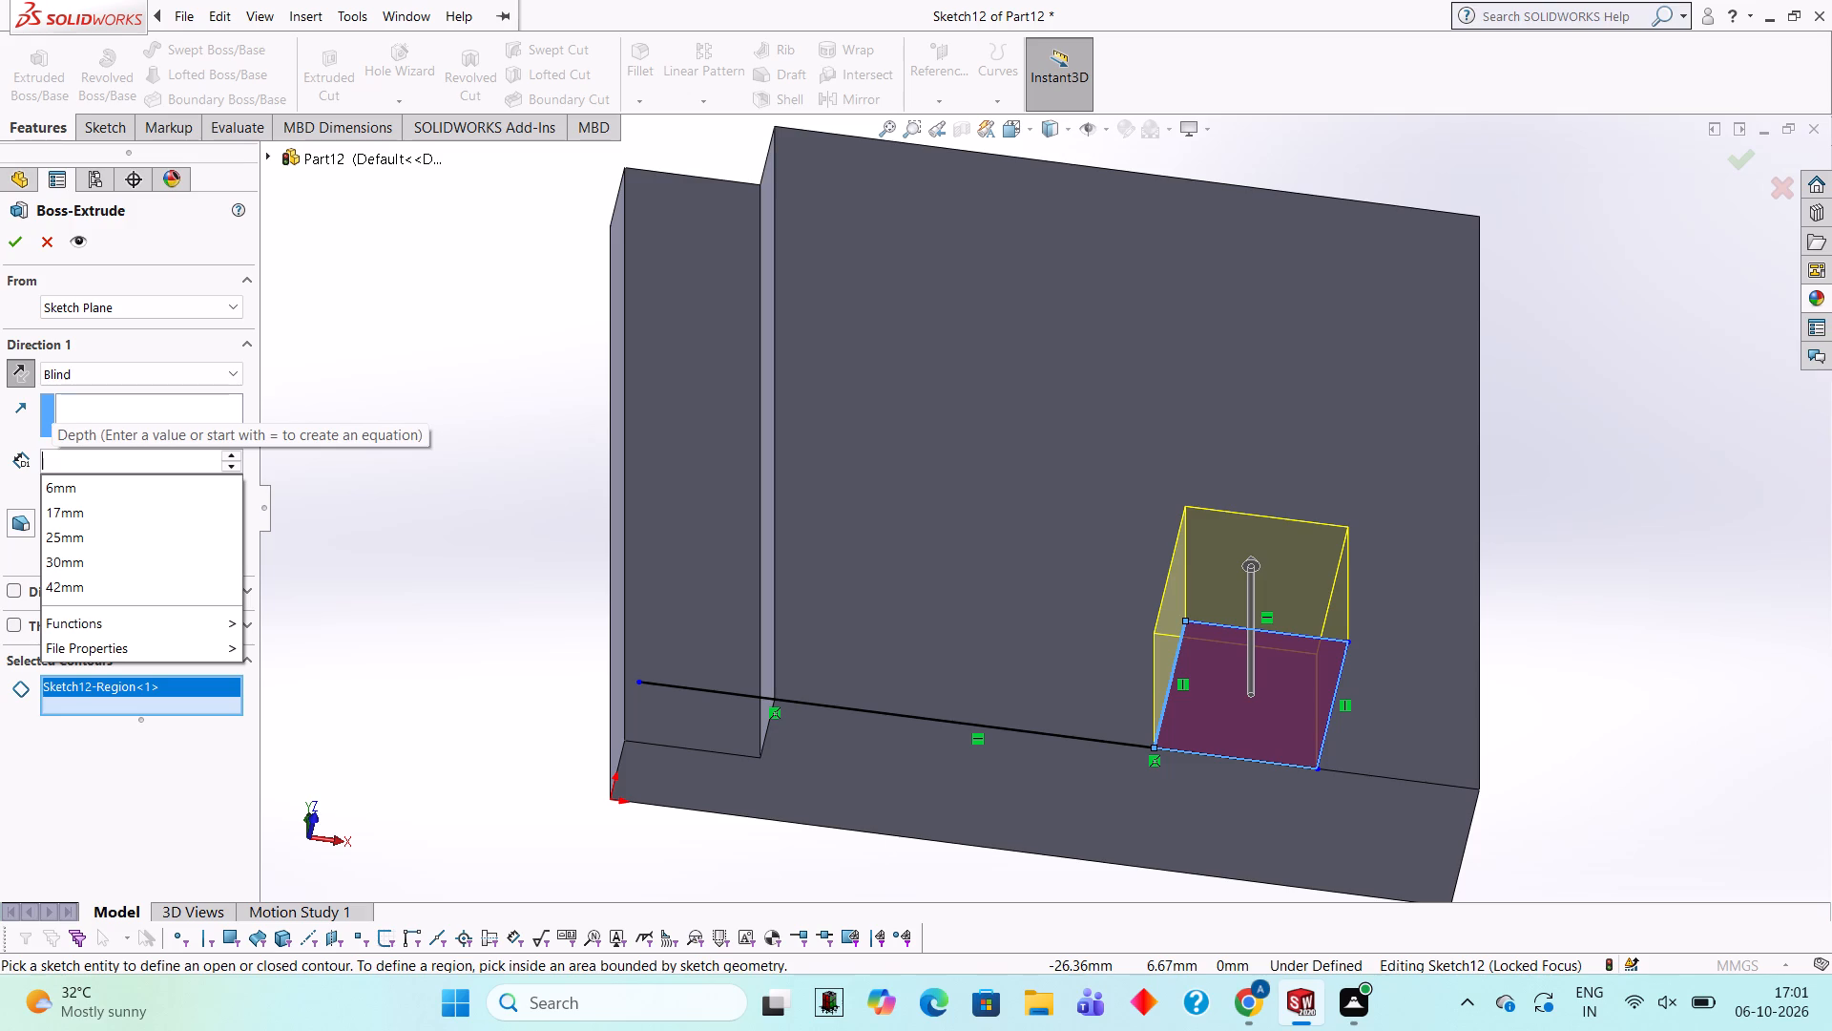
text(60)
key(Return)
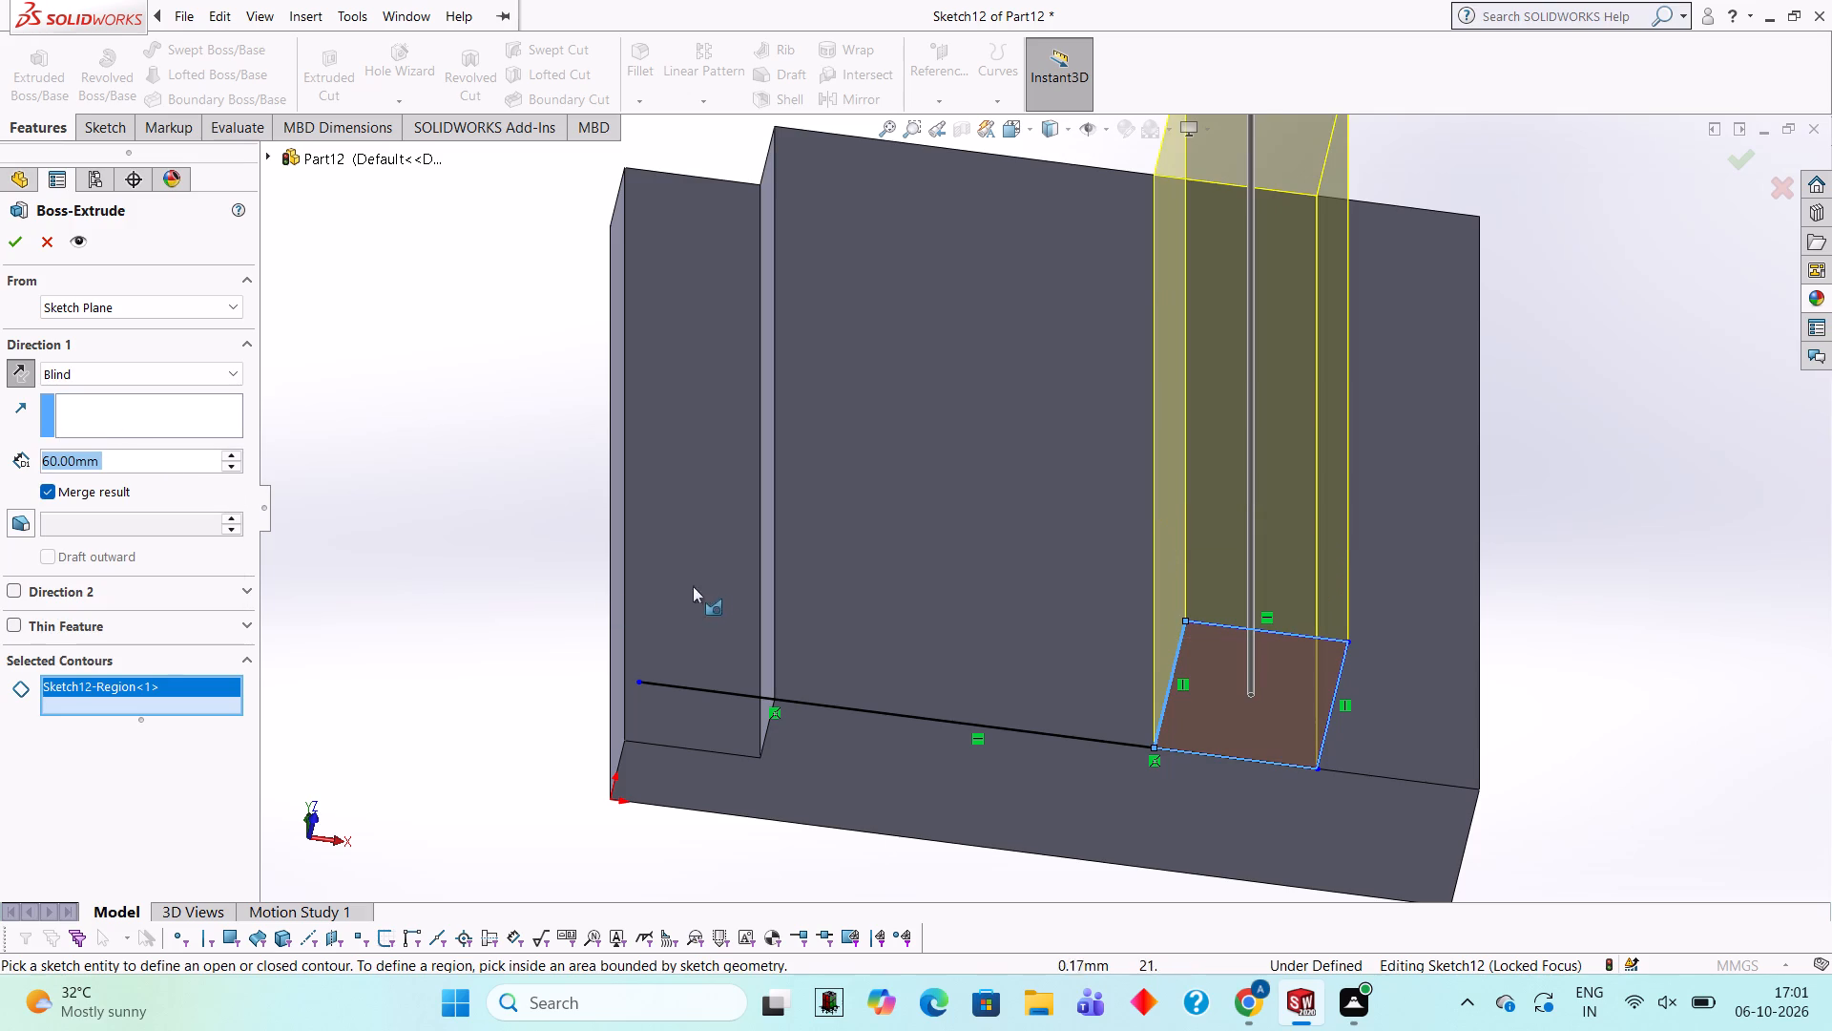
scroll(725, 565, up, 1)
middle_drag(864, 536, 866, 687)
scroll(911, 502, up, 2)
middle_drag(911, 494, 888, 495)
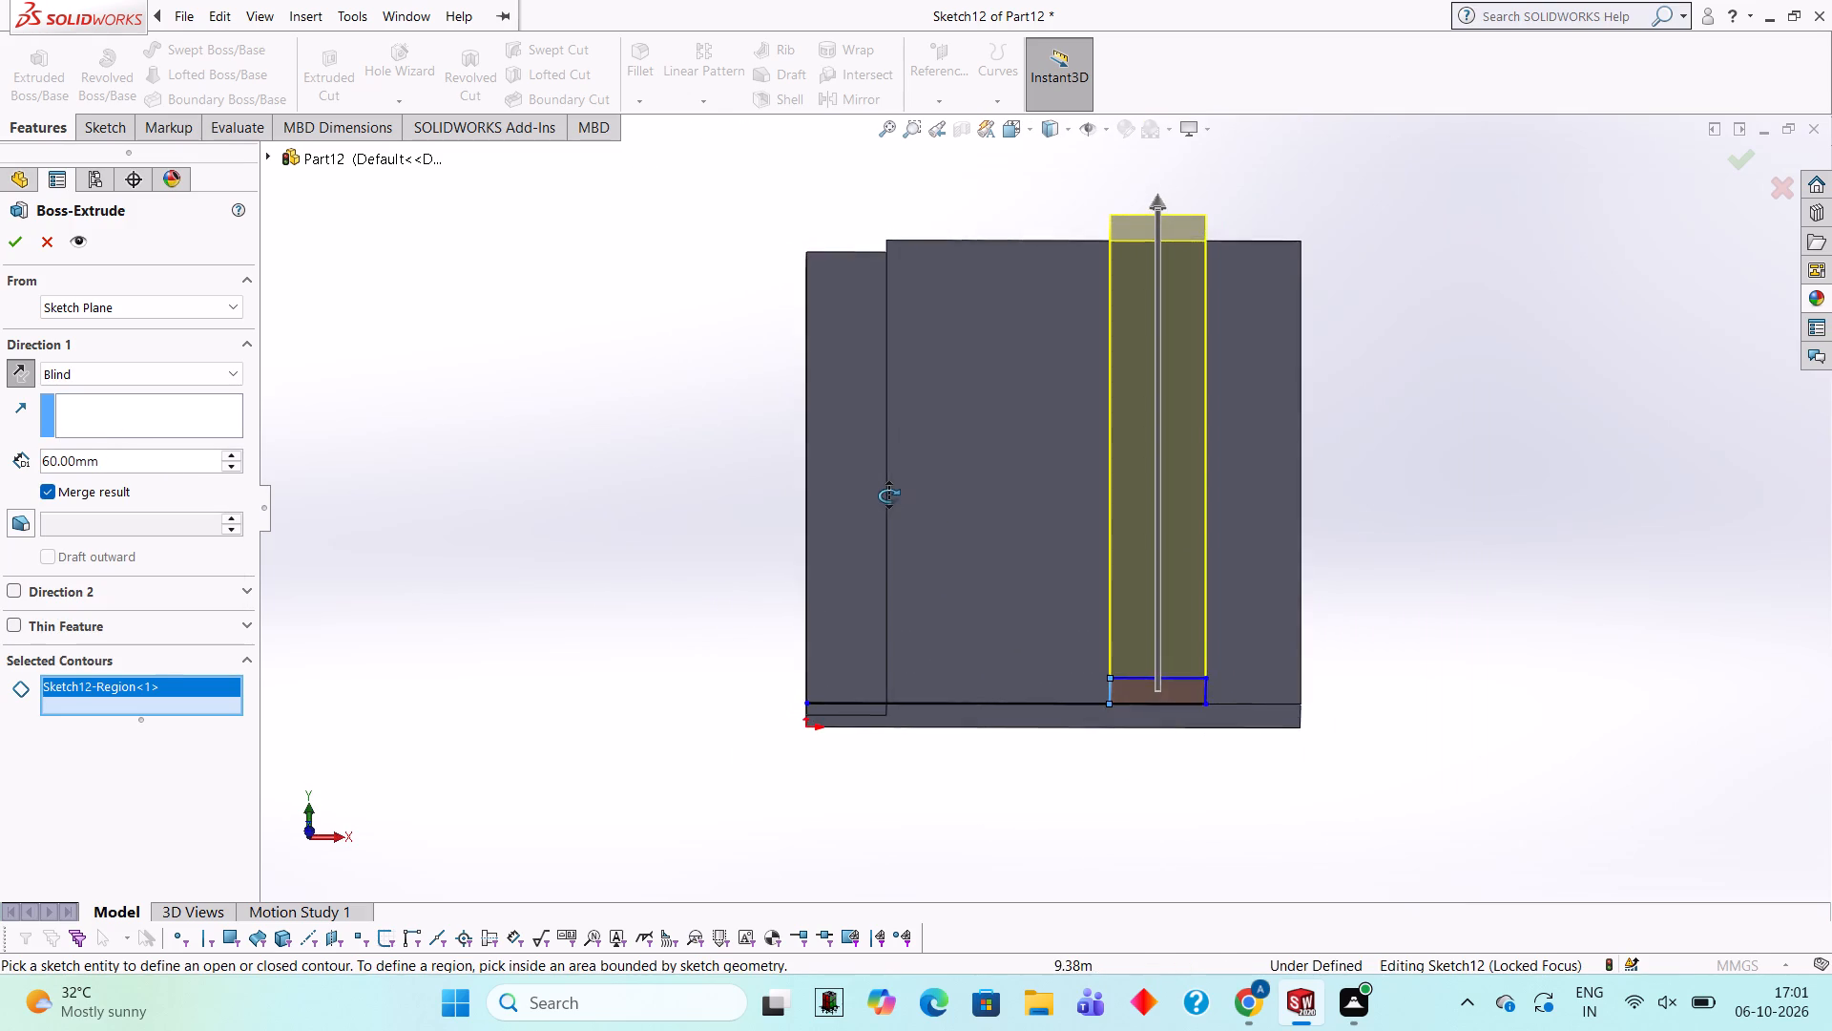
middle_drag(888, 495, 888, 496)
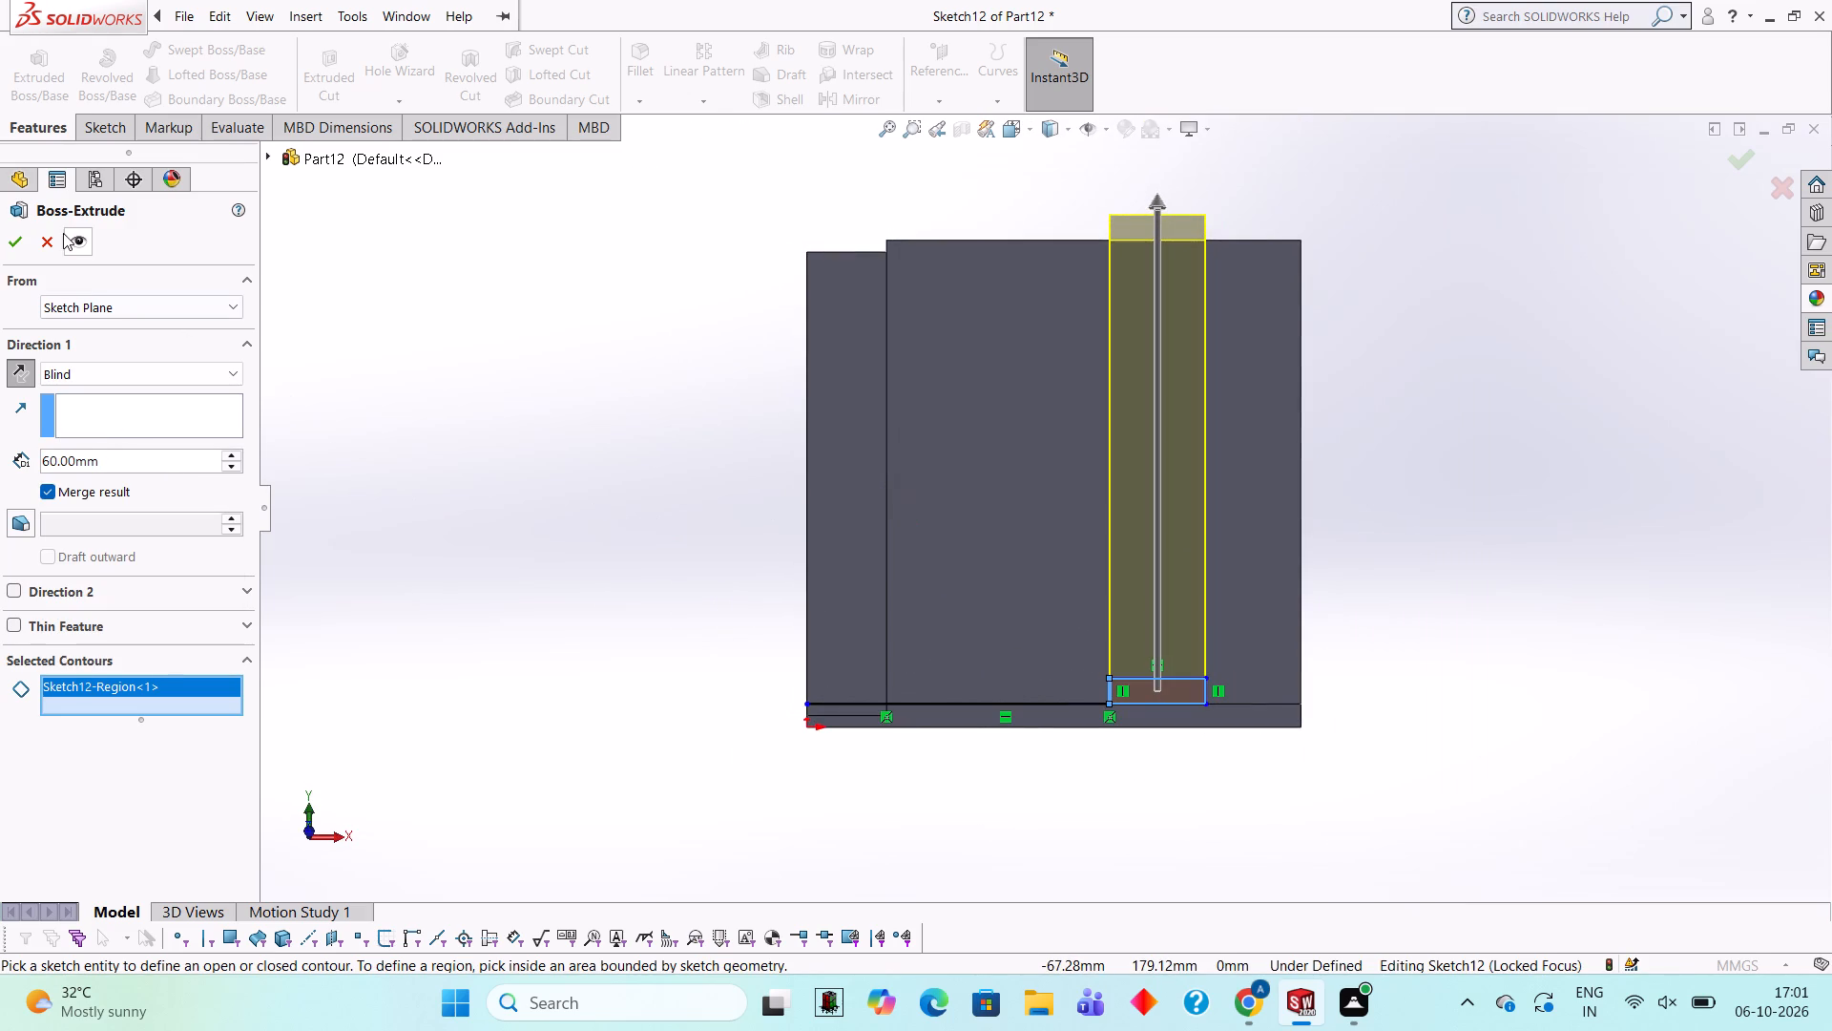
click(19, 247)
click(411, 384)
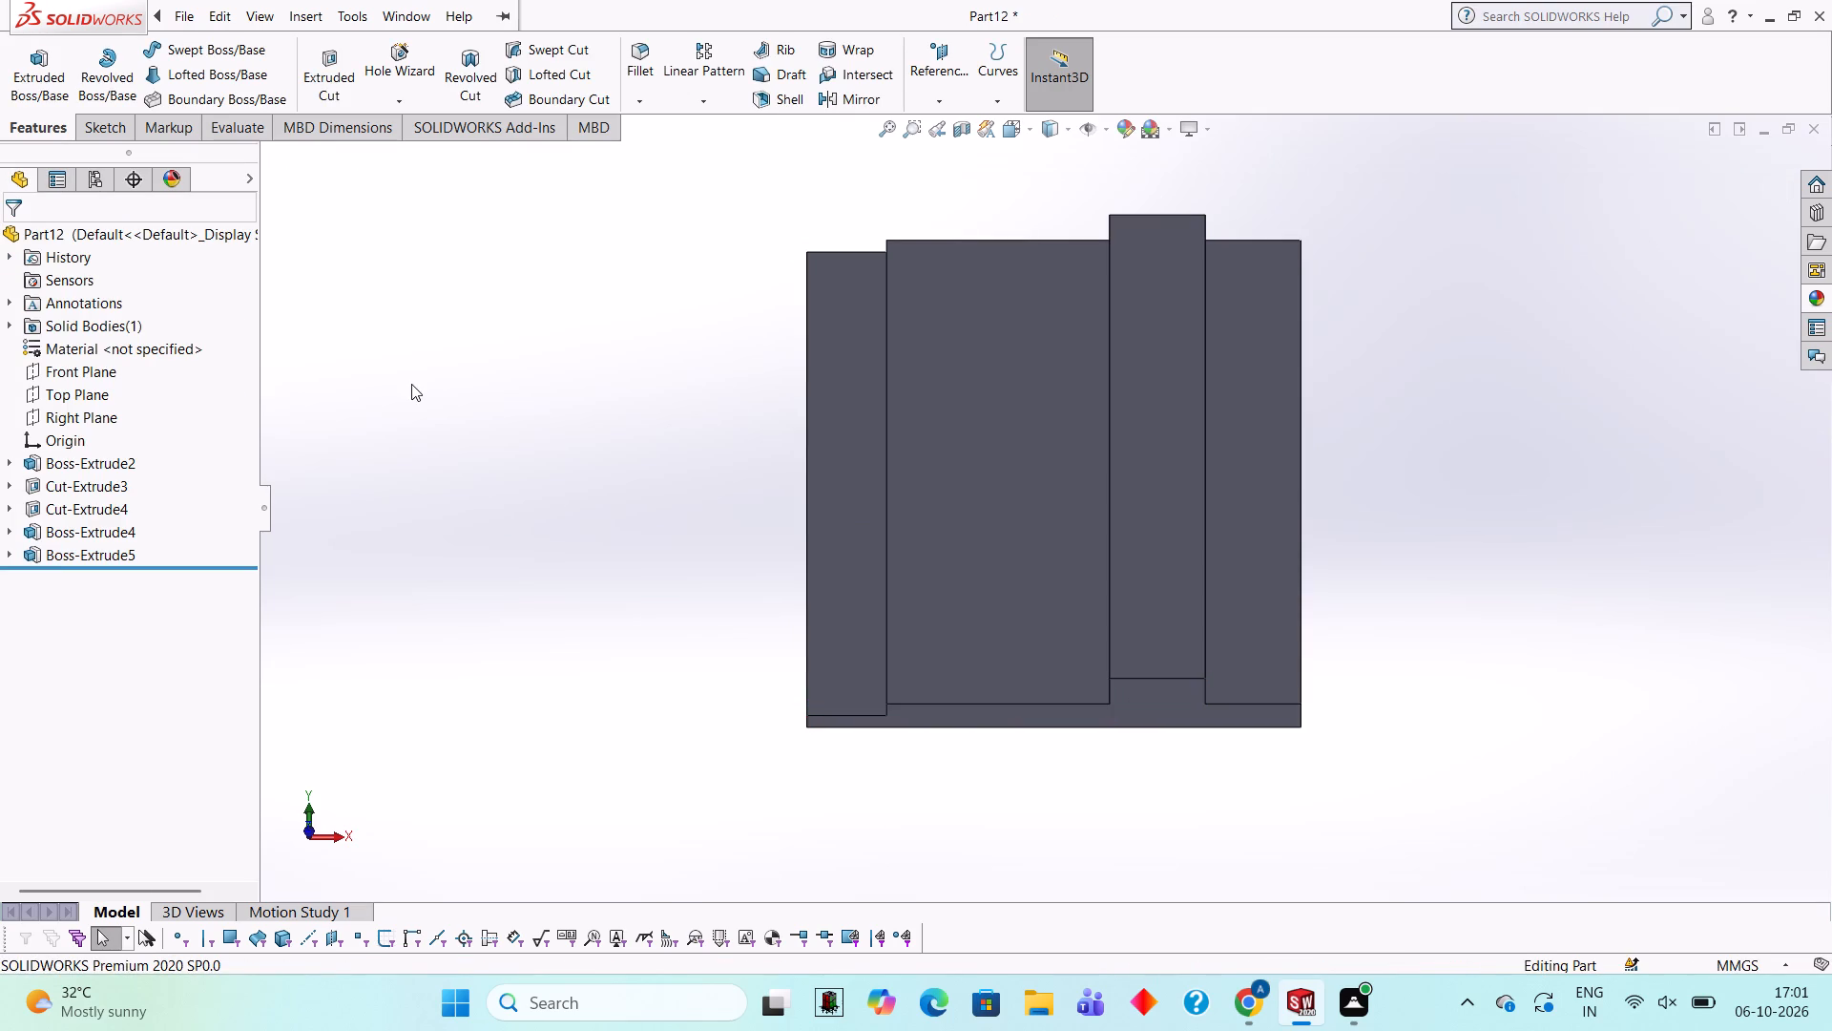
Start a new sketch on the narrow upper face between the rib and the plate's outer edge opposite the step, viewed normal.
middle_drag(887, 497, 893, 355)
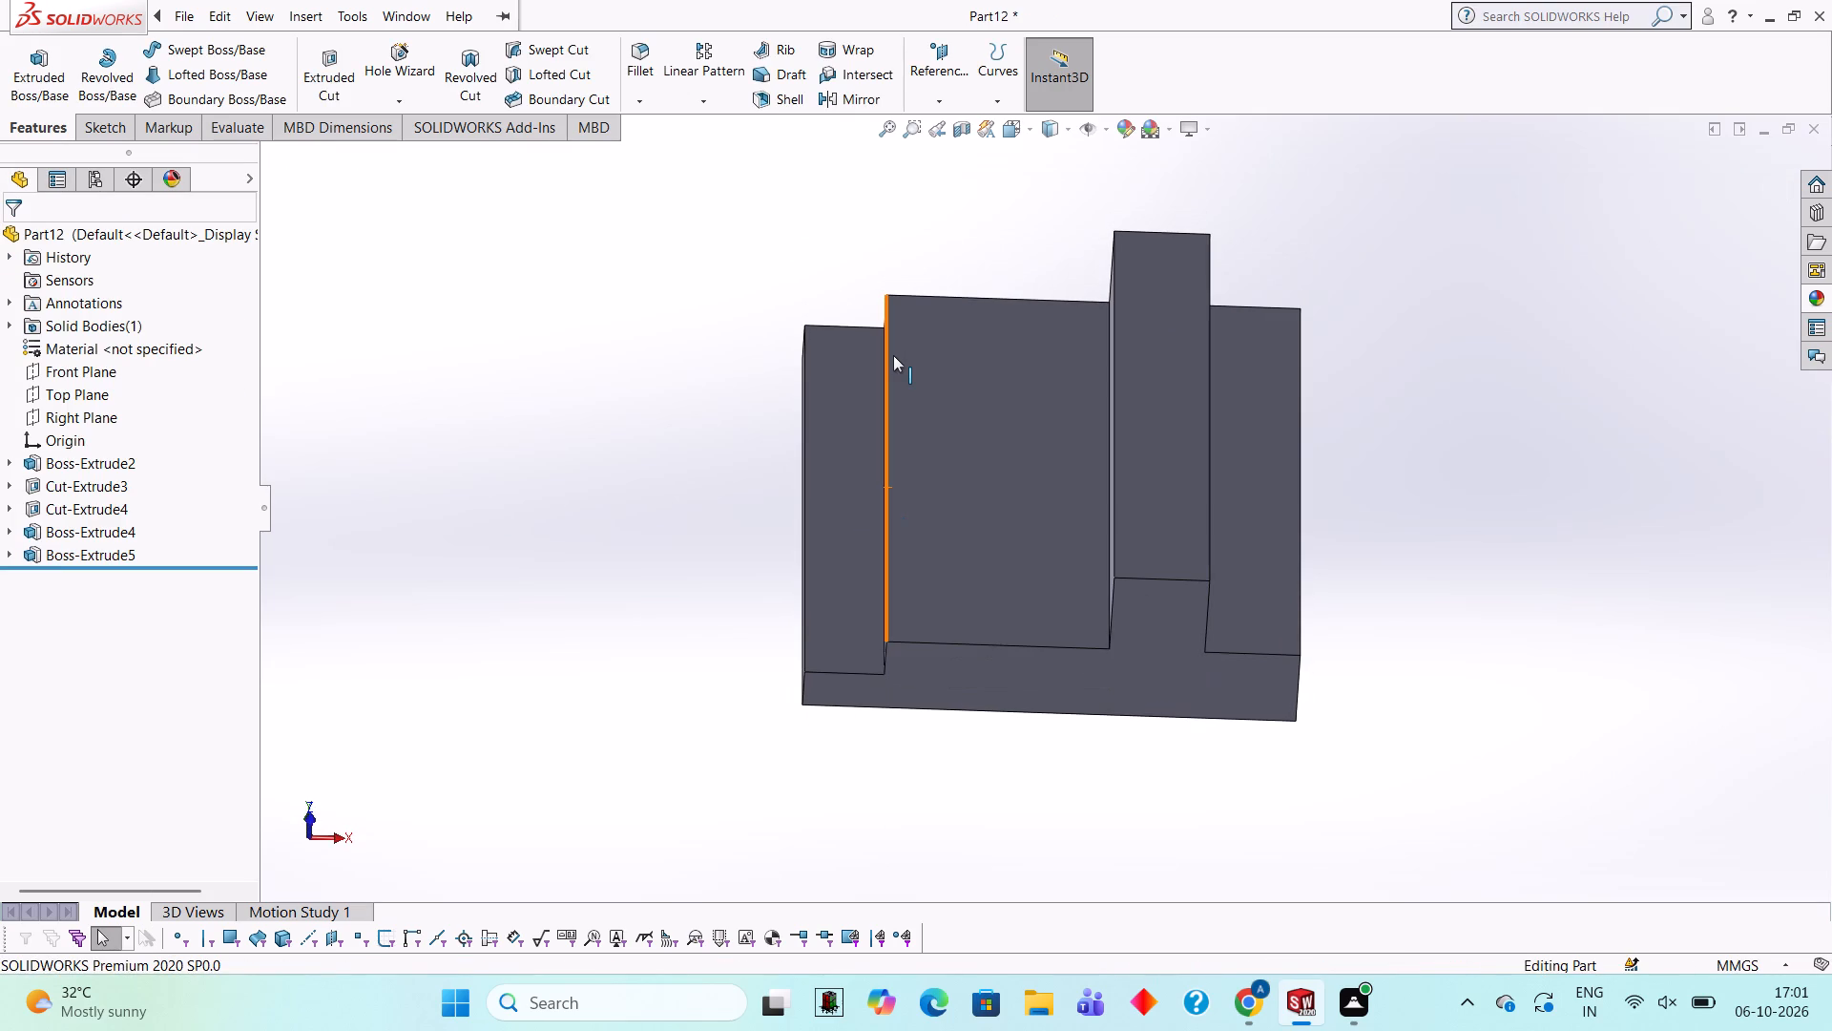
middle_drag(1270, 421, 1256, 516)
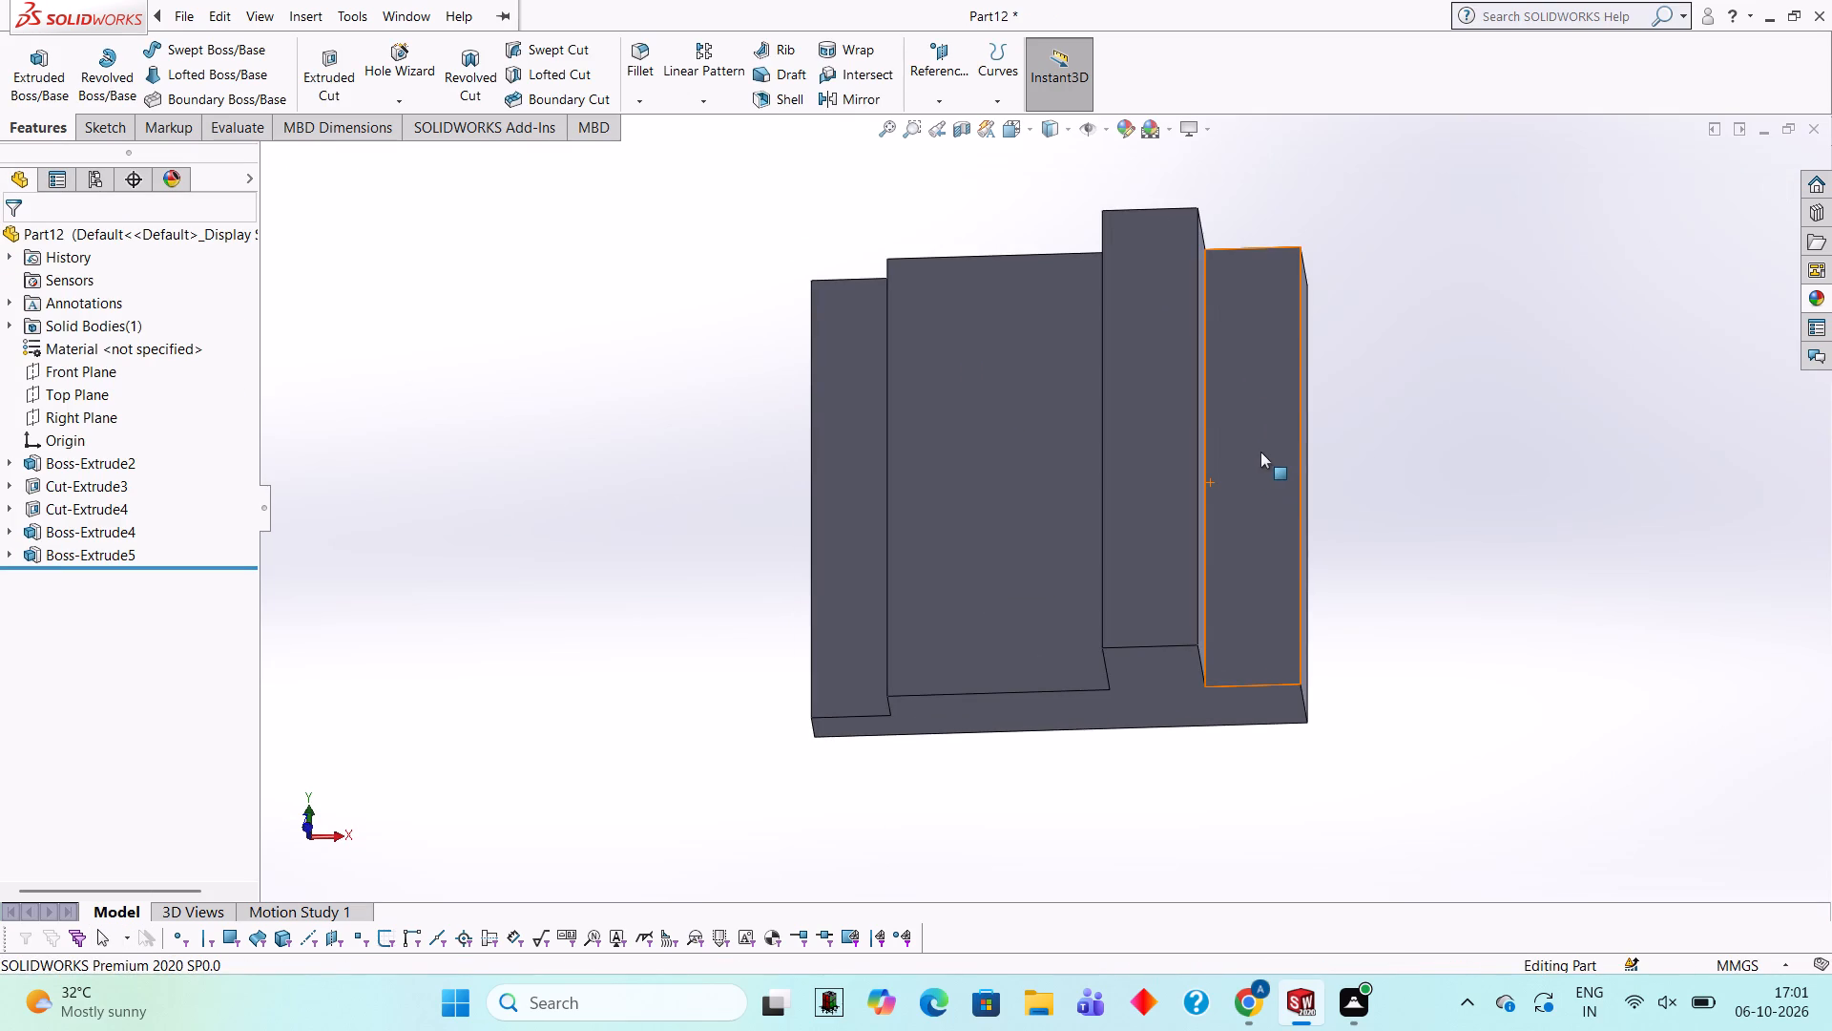
click(1260, 452)
click(1351, 392)
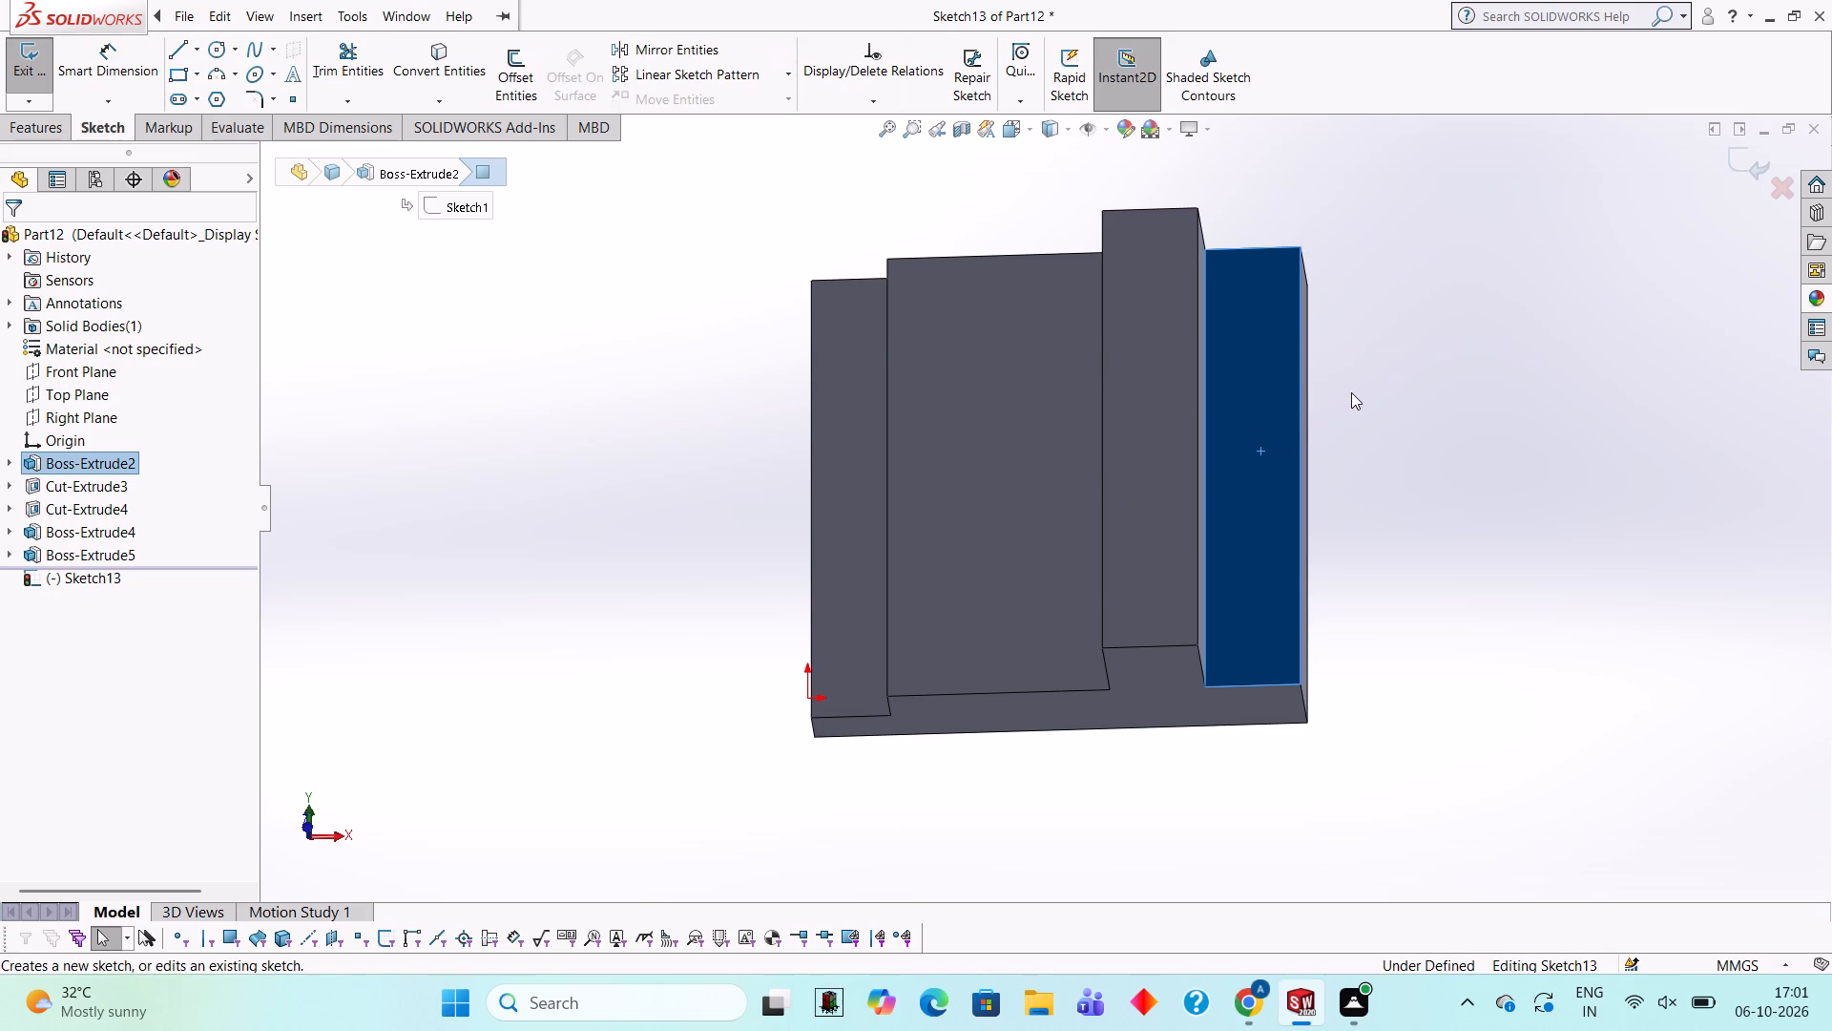
key(ctrl+8)
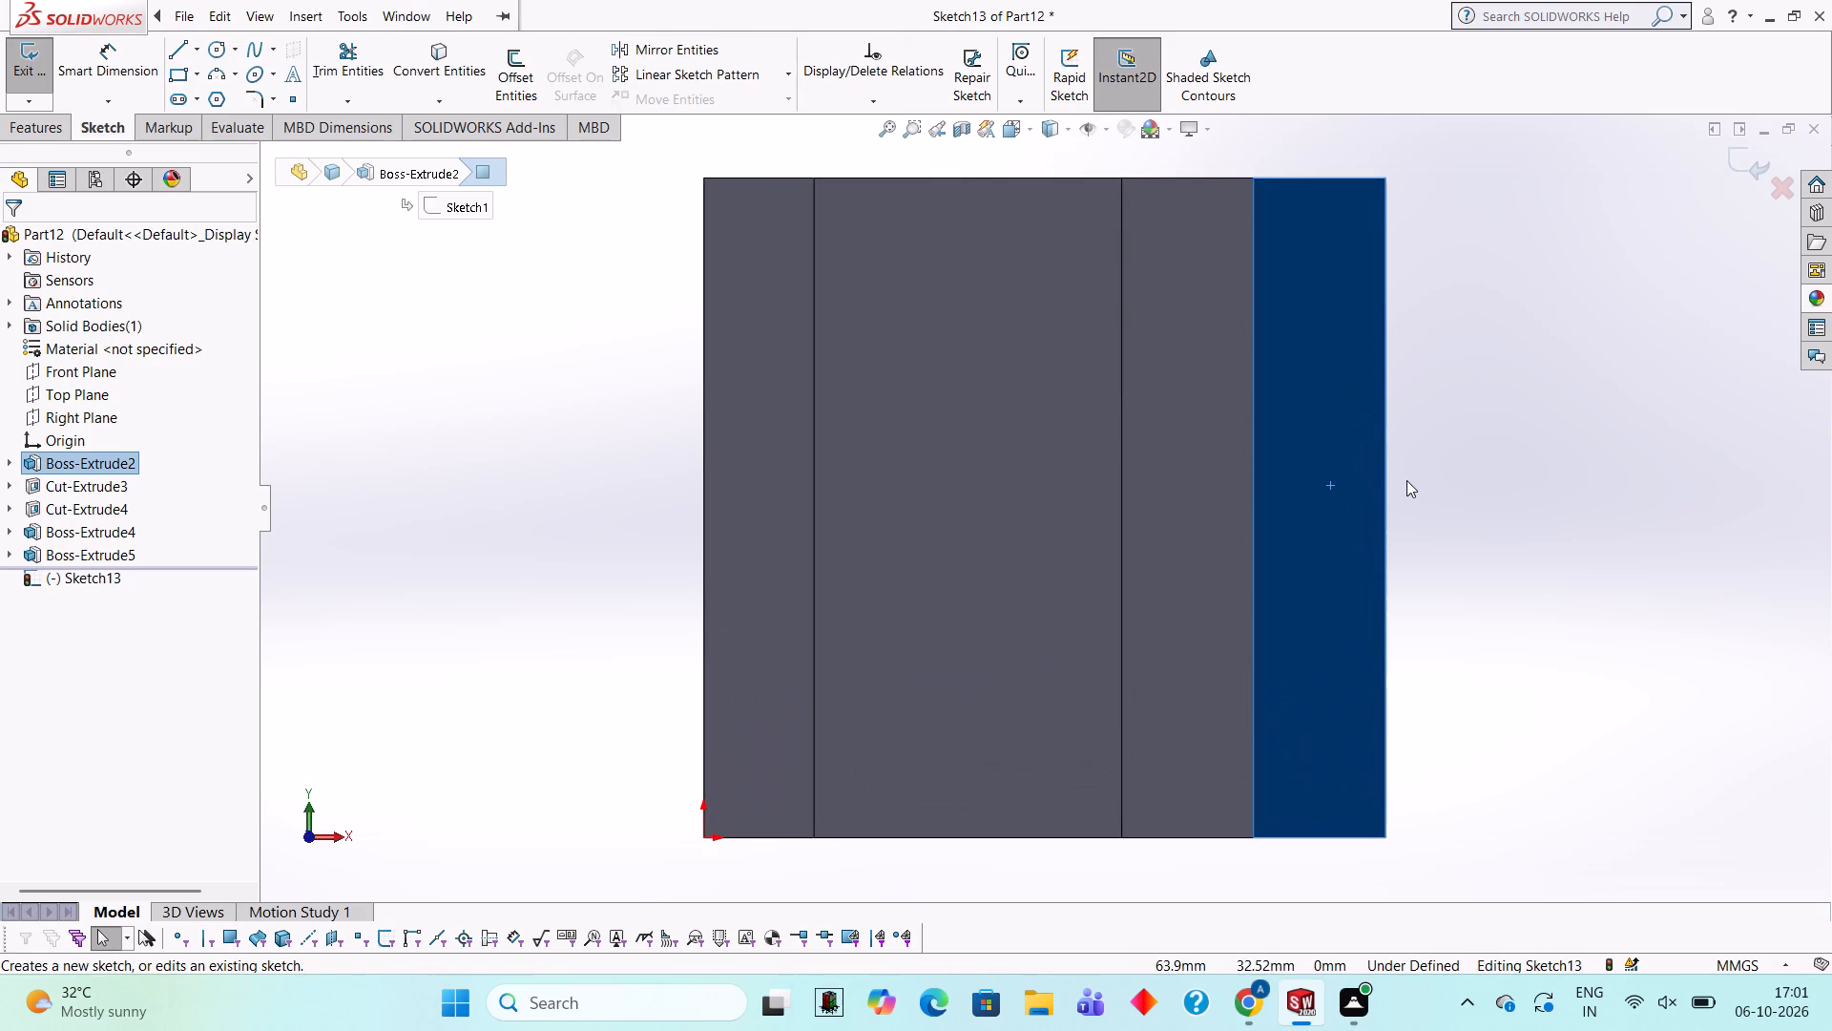
scroll(1522, 505, up, 2)
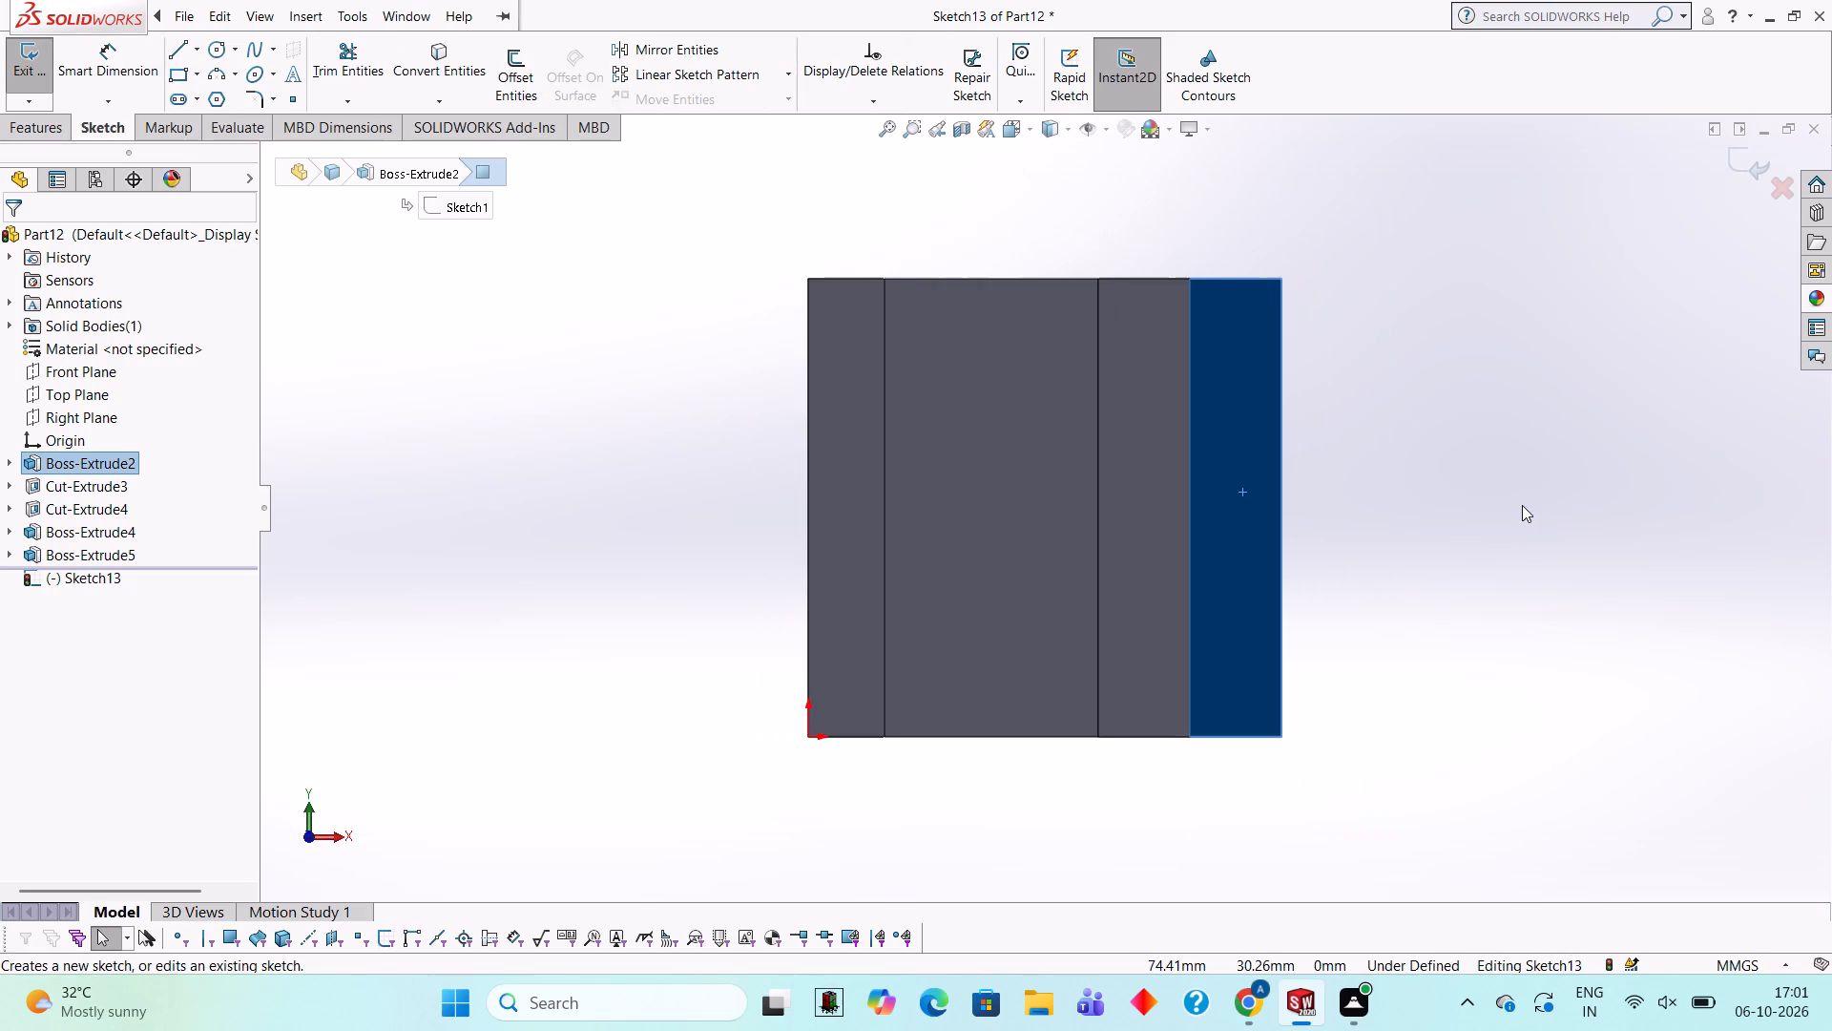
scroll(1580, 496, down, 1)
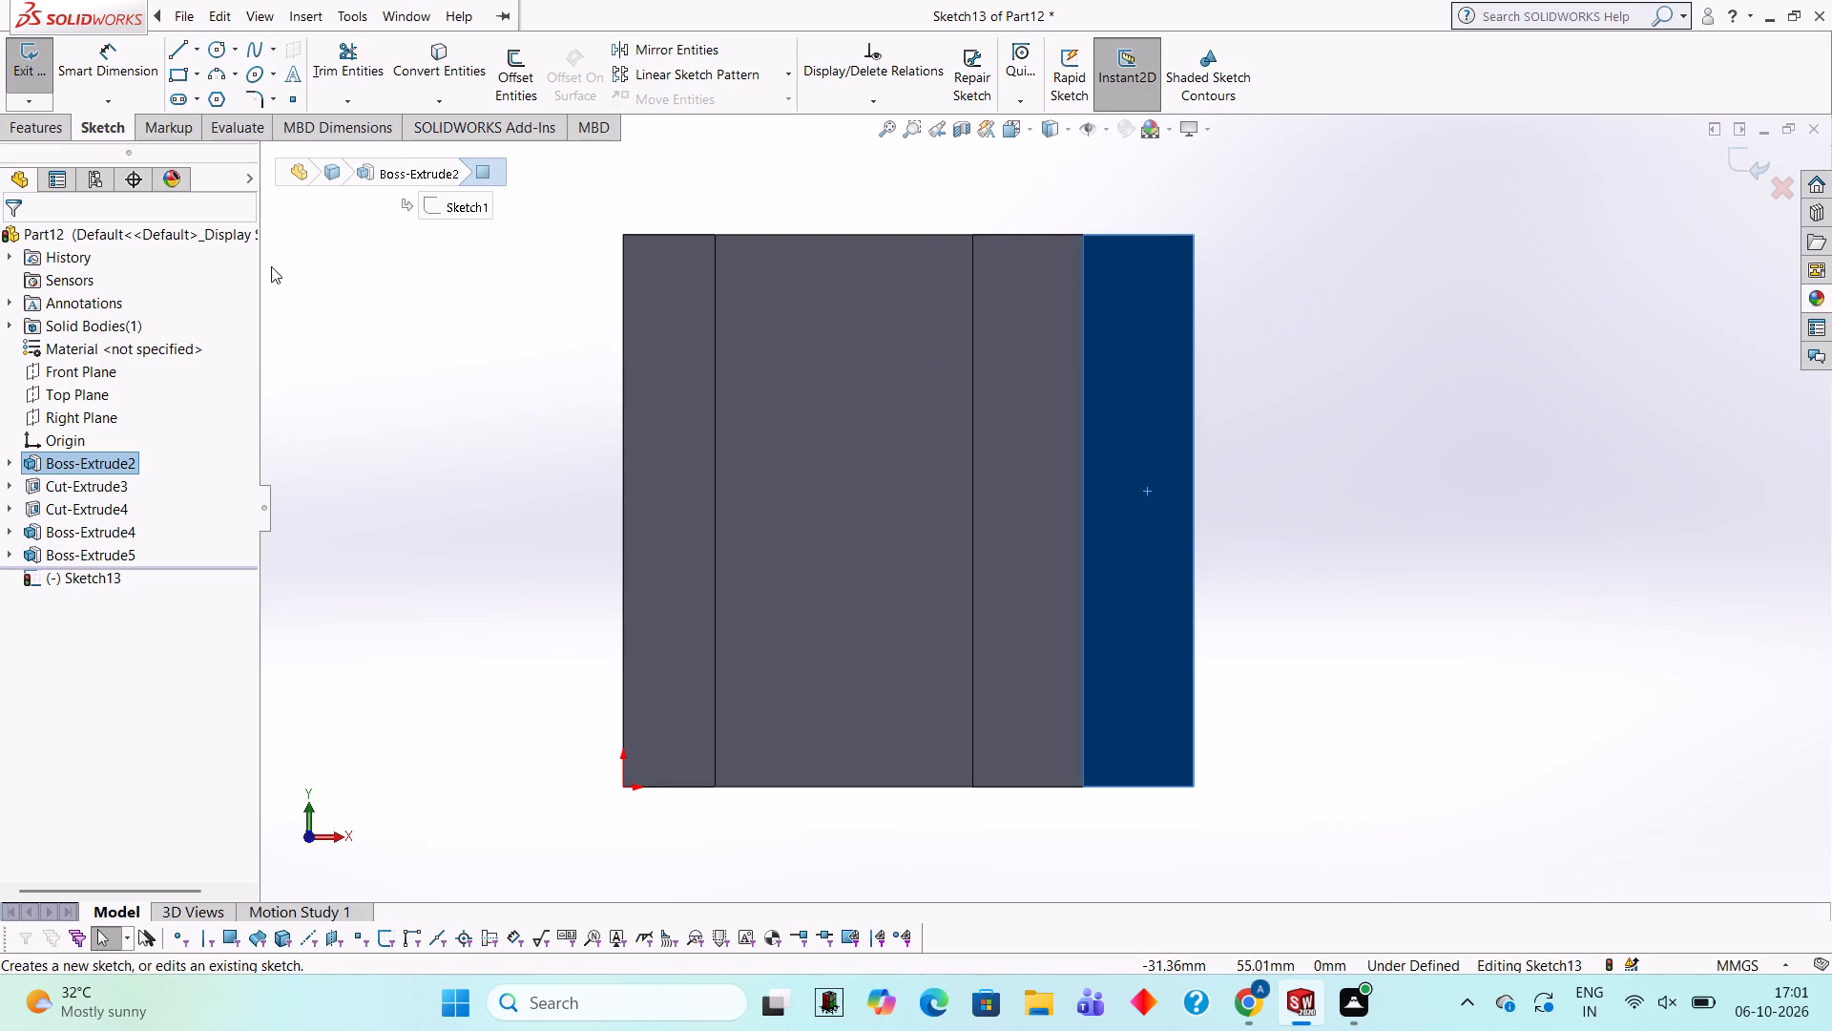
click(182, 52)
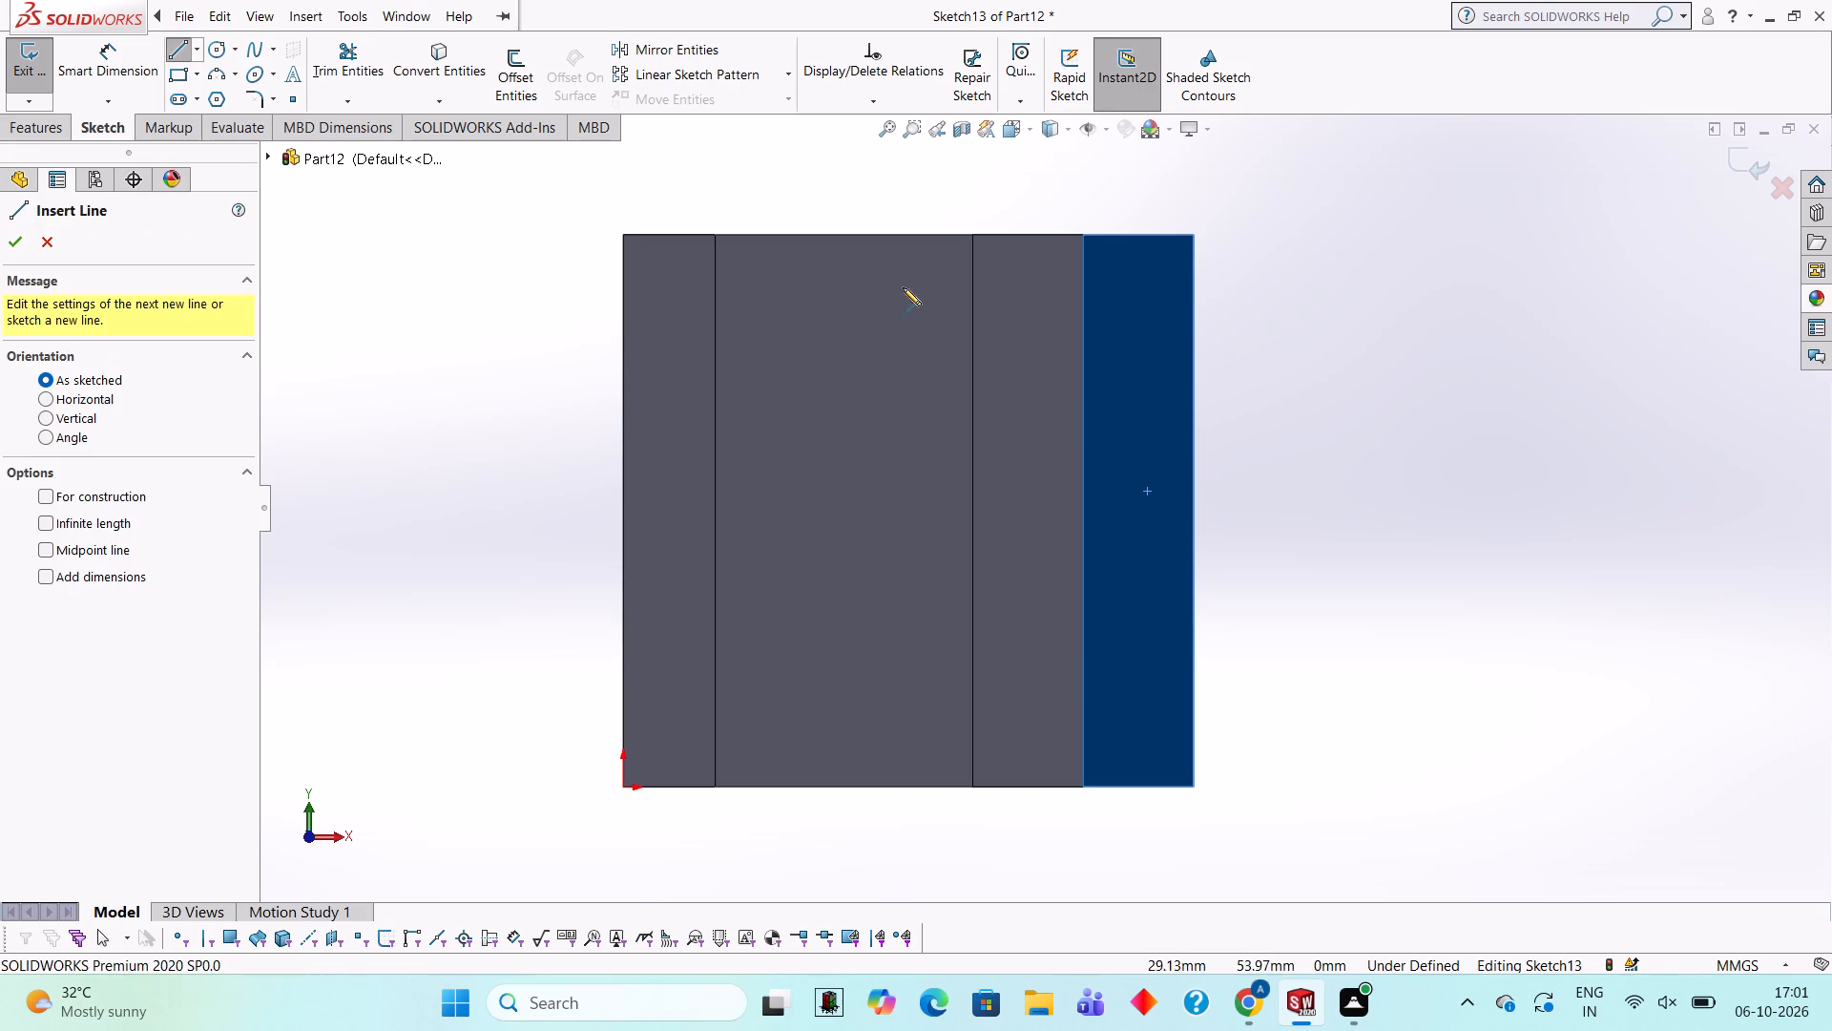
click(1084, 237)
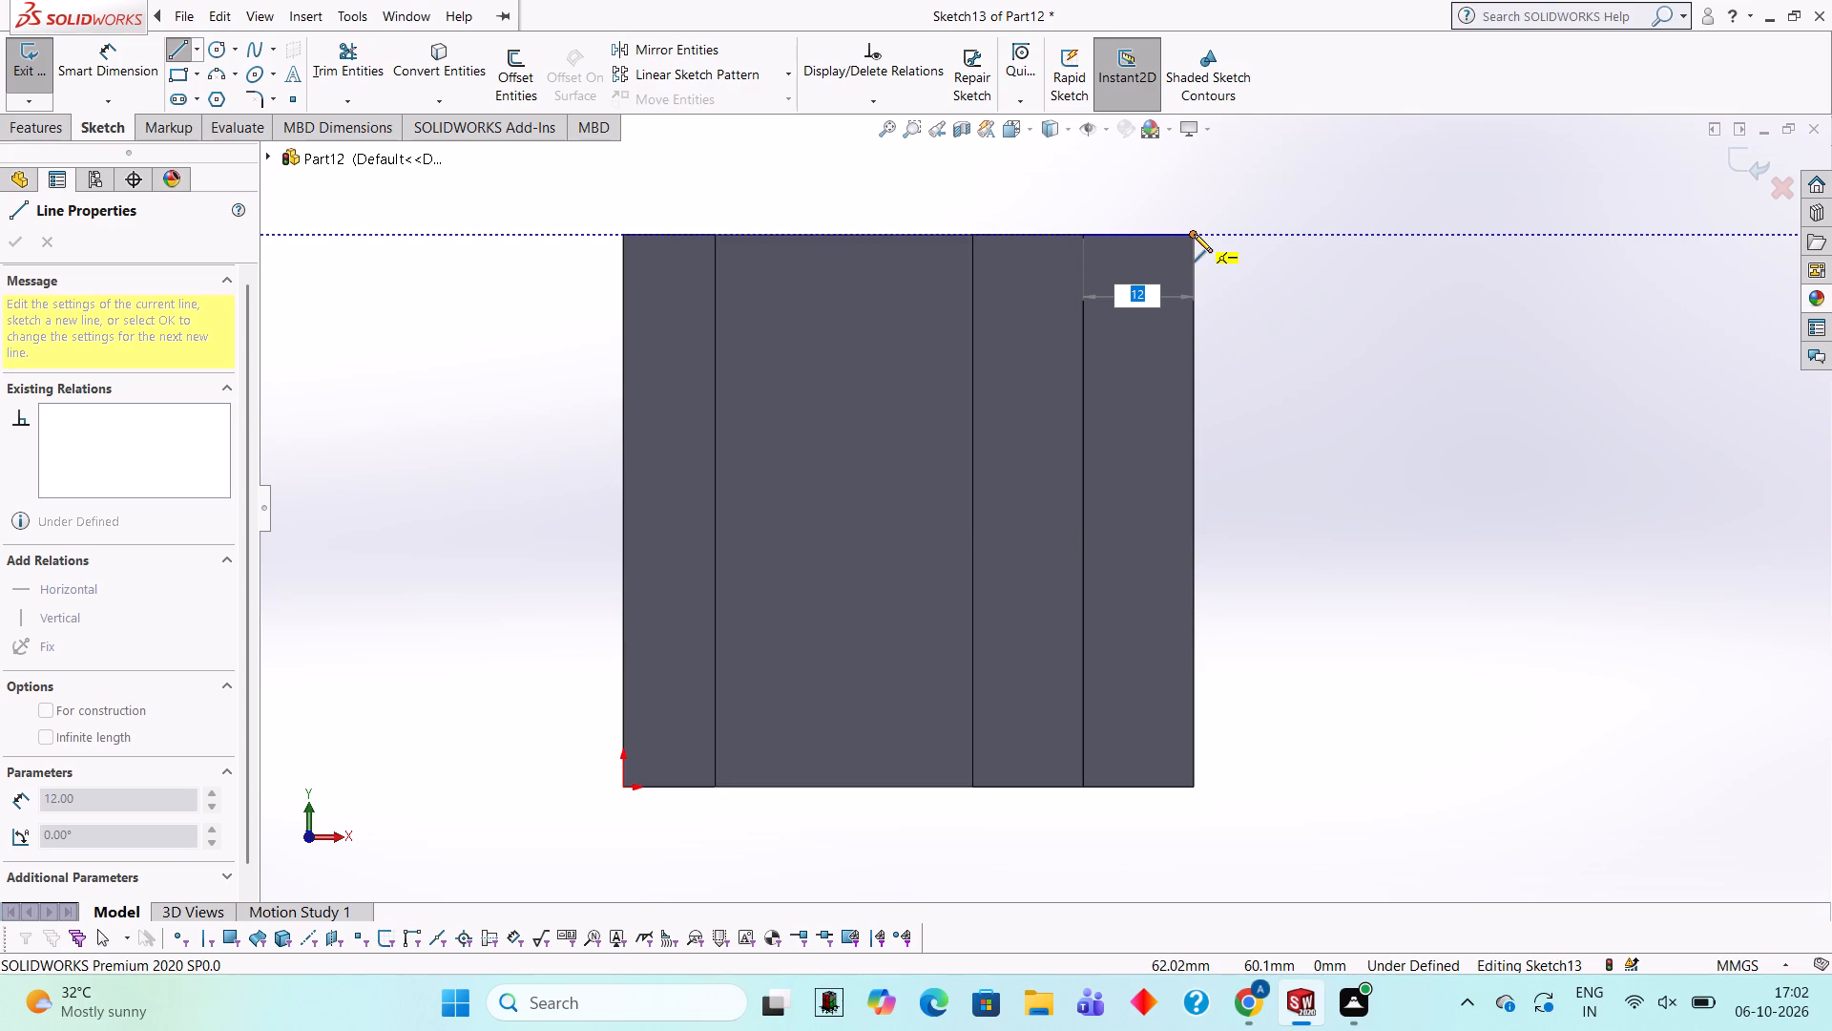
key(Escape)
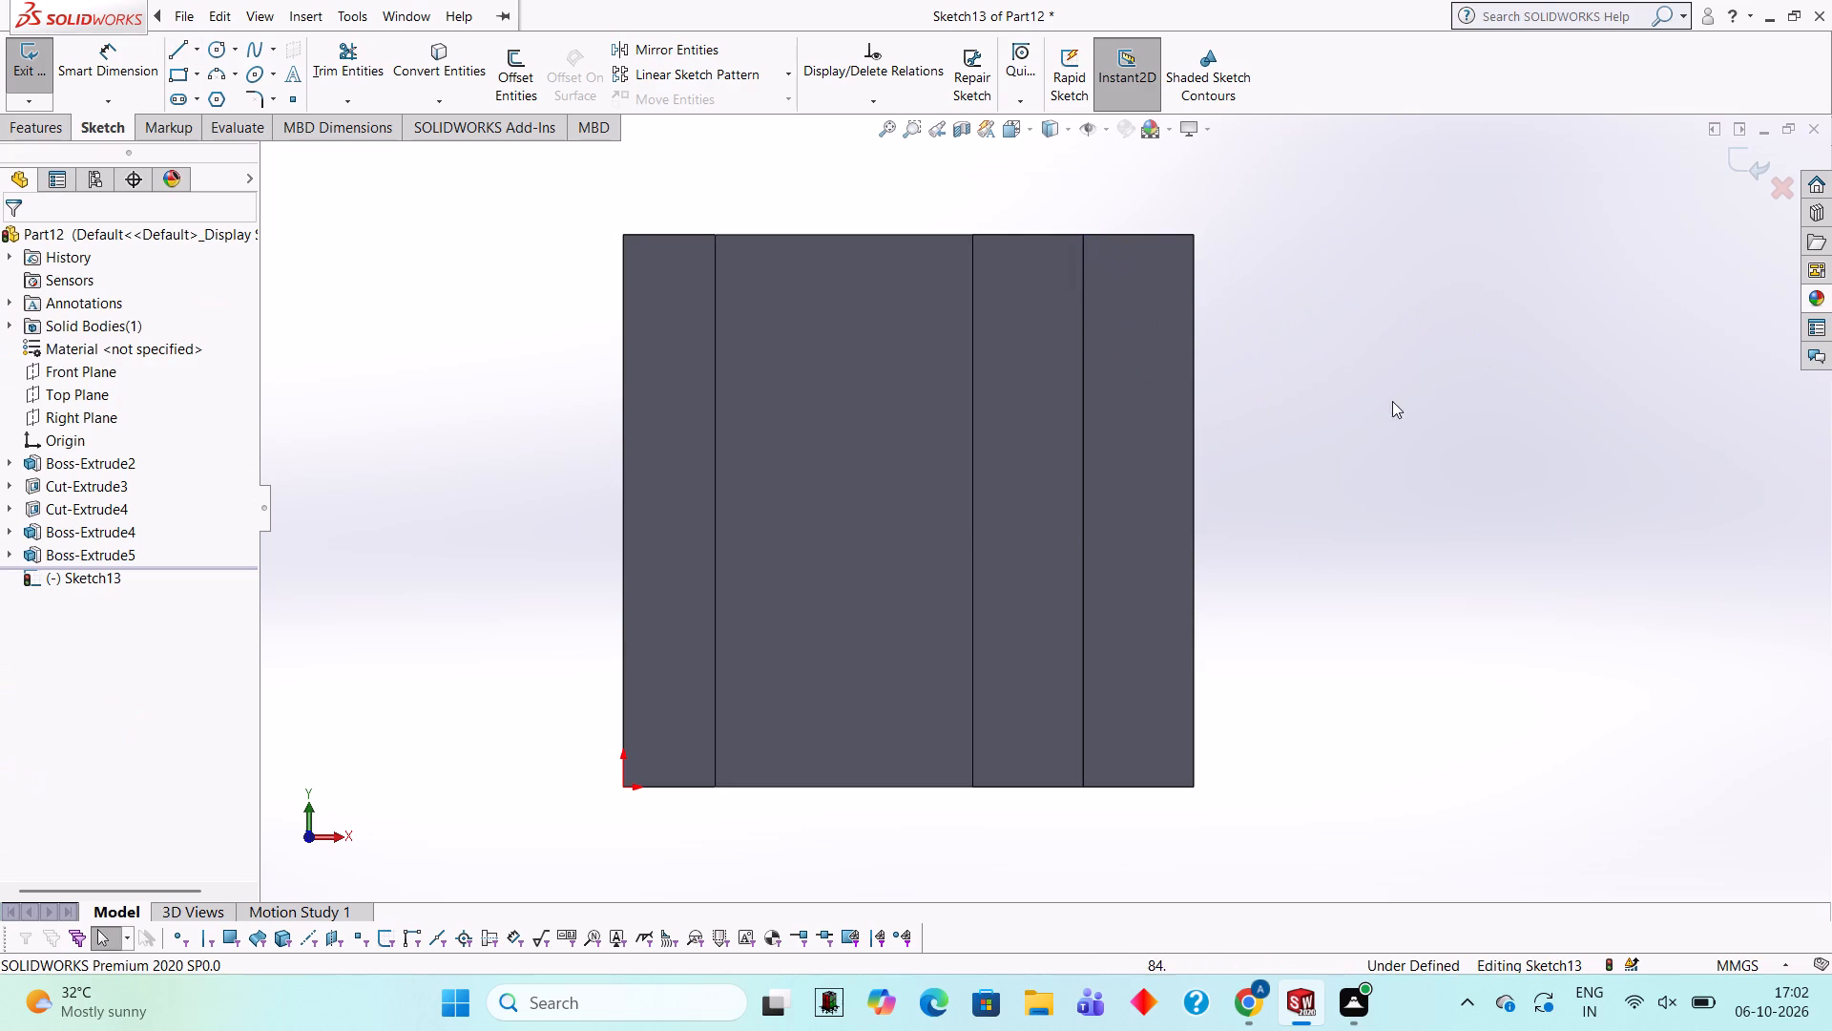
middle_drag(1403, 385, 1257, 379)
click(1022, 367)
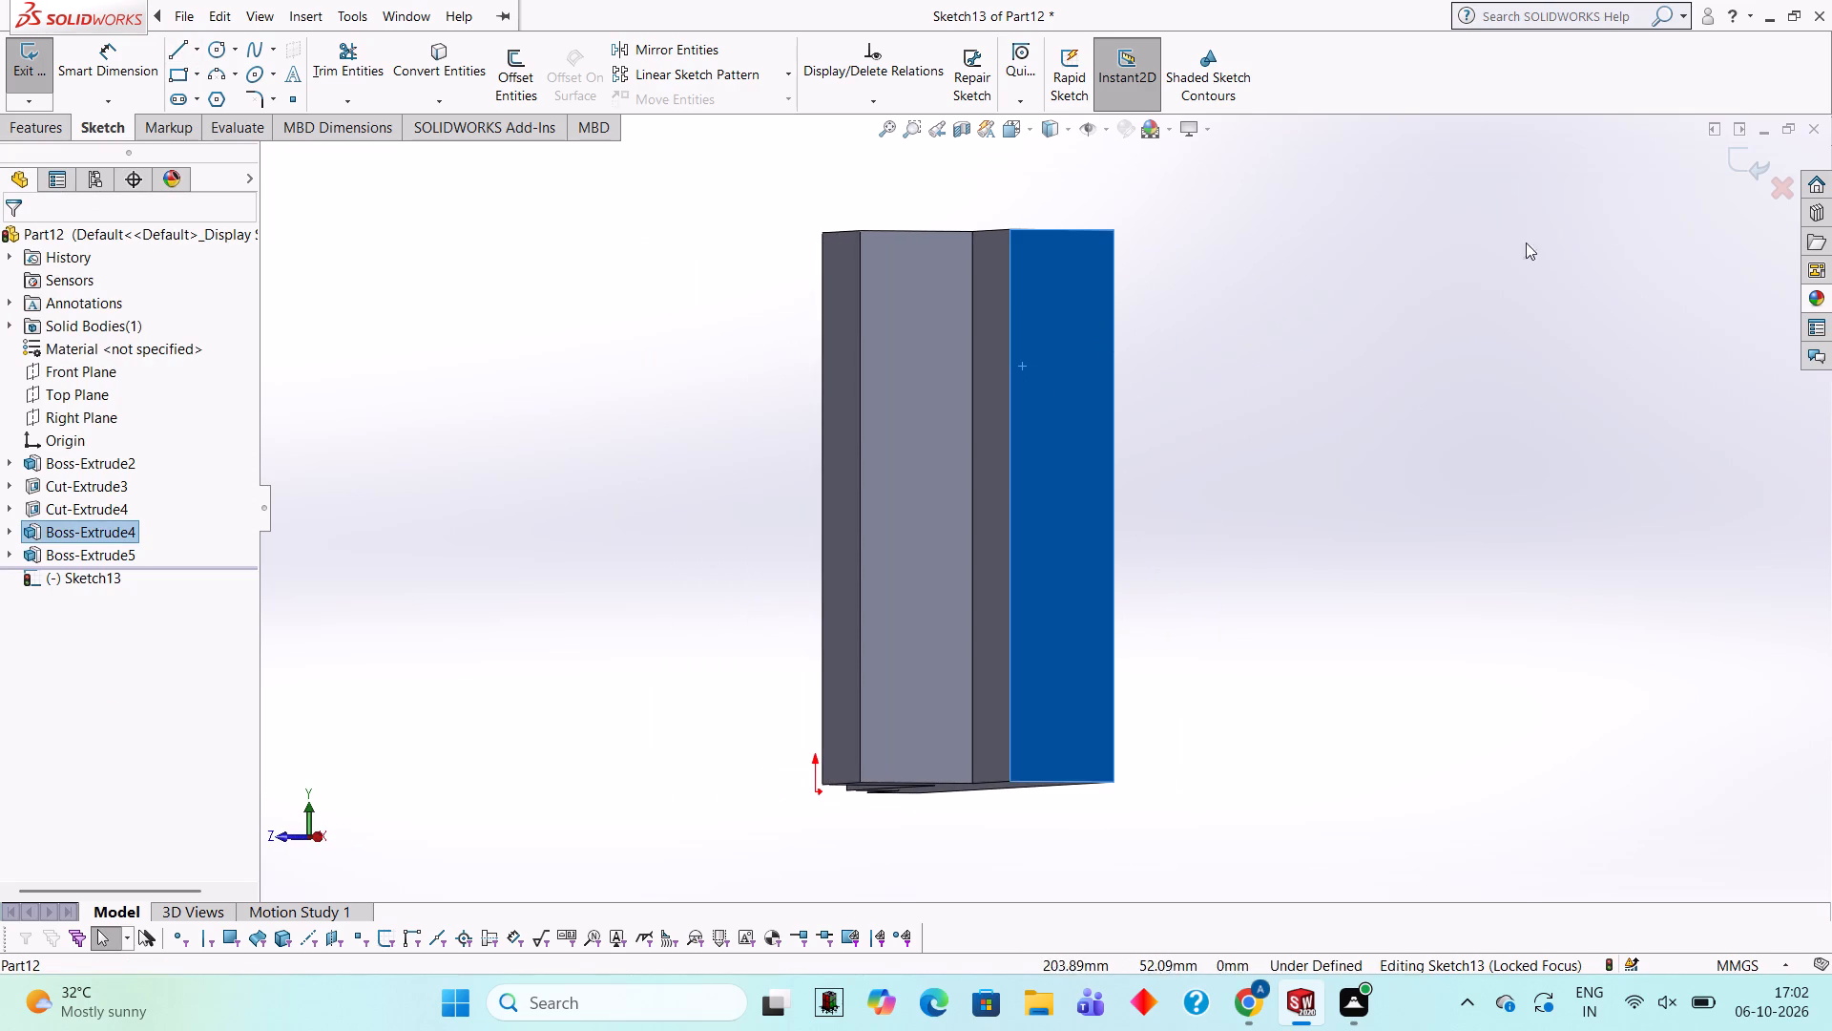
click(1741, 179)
Sketch a closed 12 mm by 60 mm line rectangle along the edges of the plate's end face opposite the step, viewed normal.
click(1089, 307)
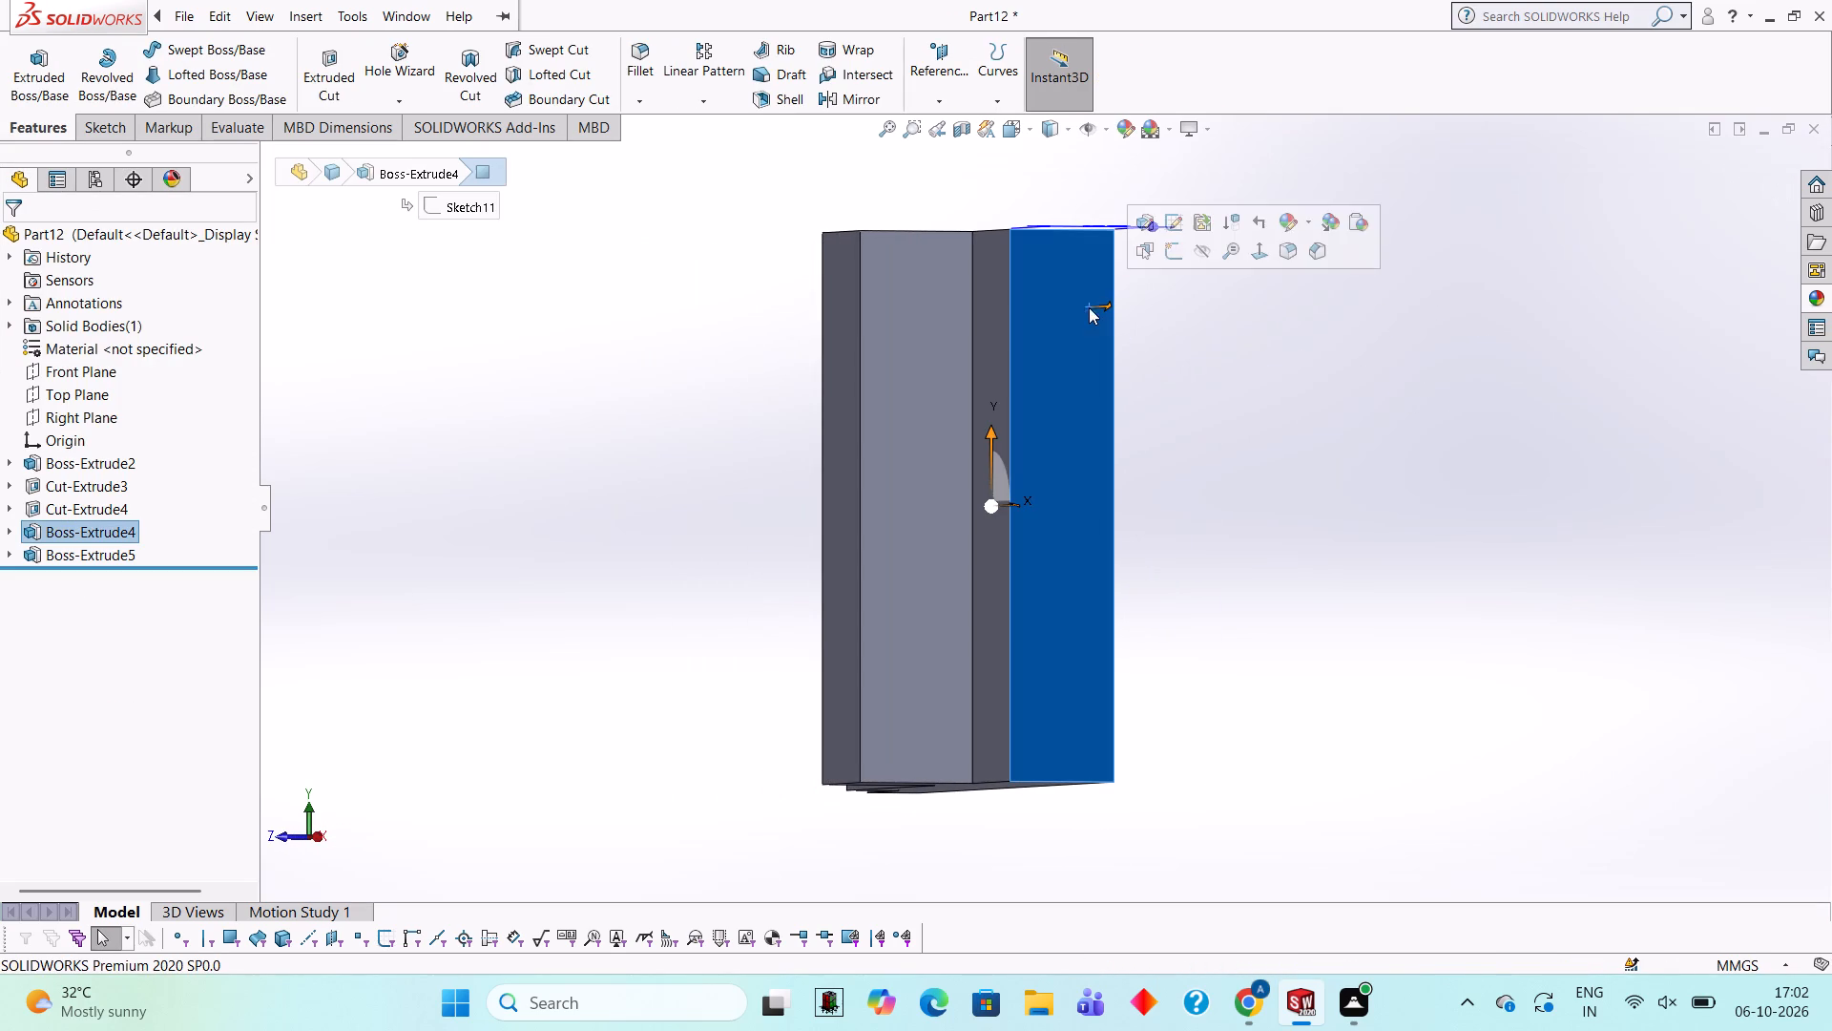
click(1171, 259)
key(ctrl+8)
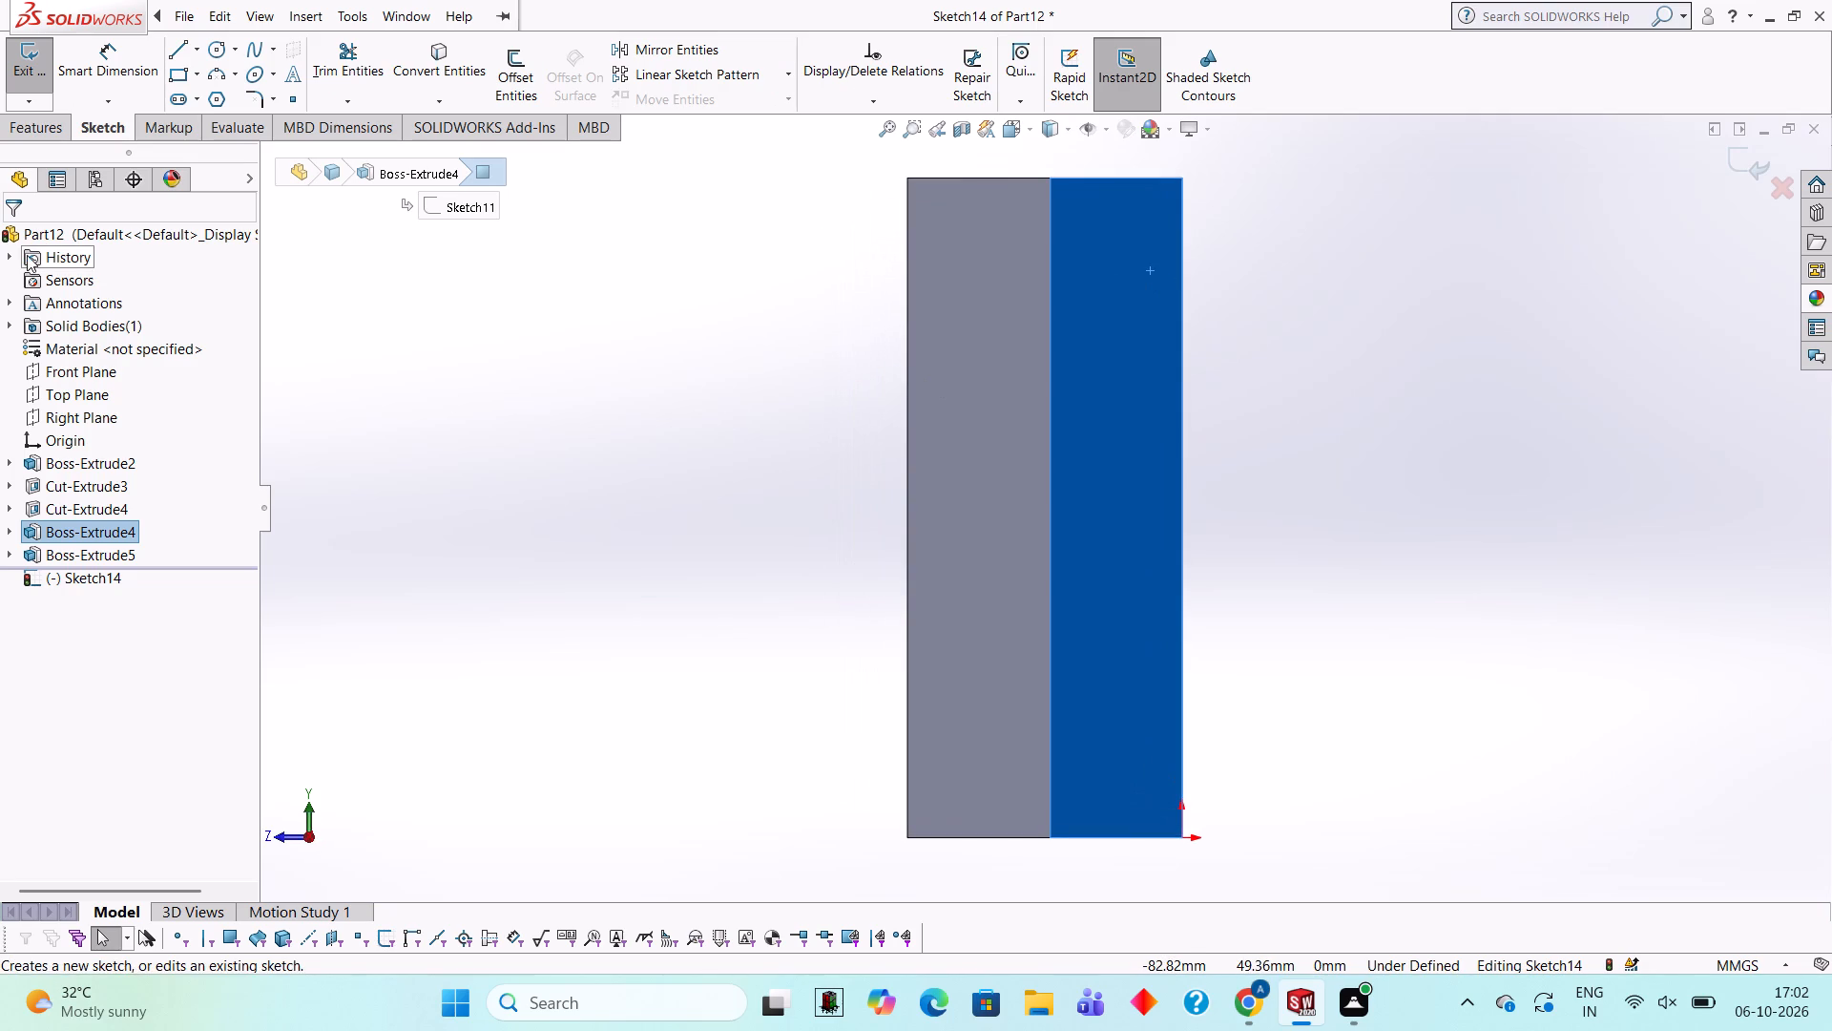
click(187, 46)
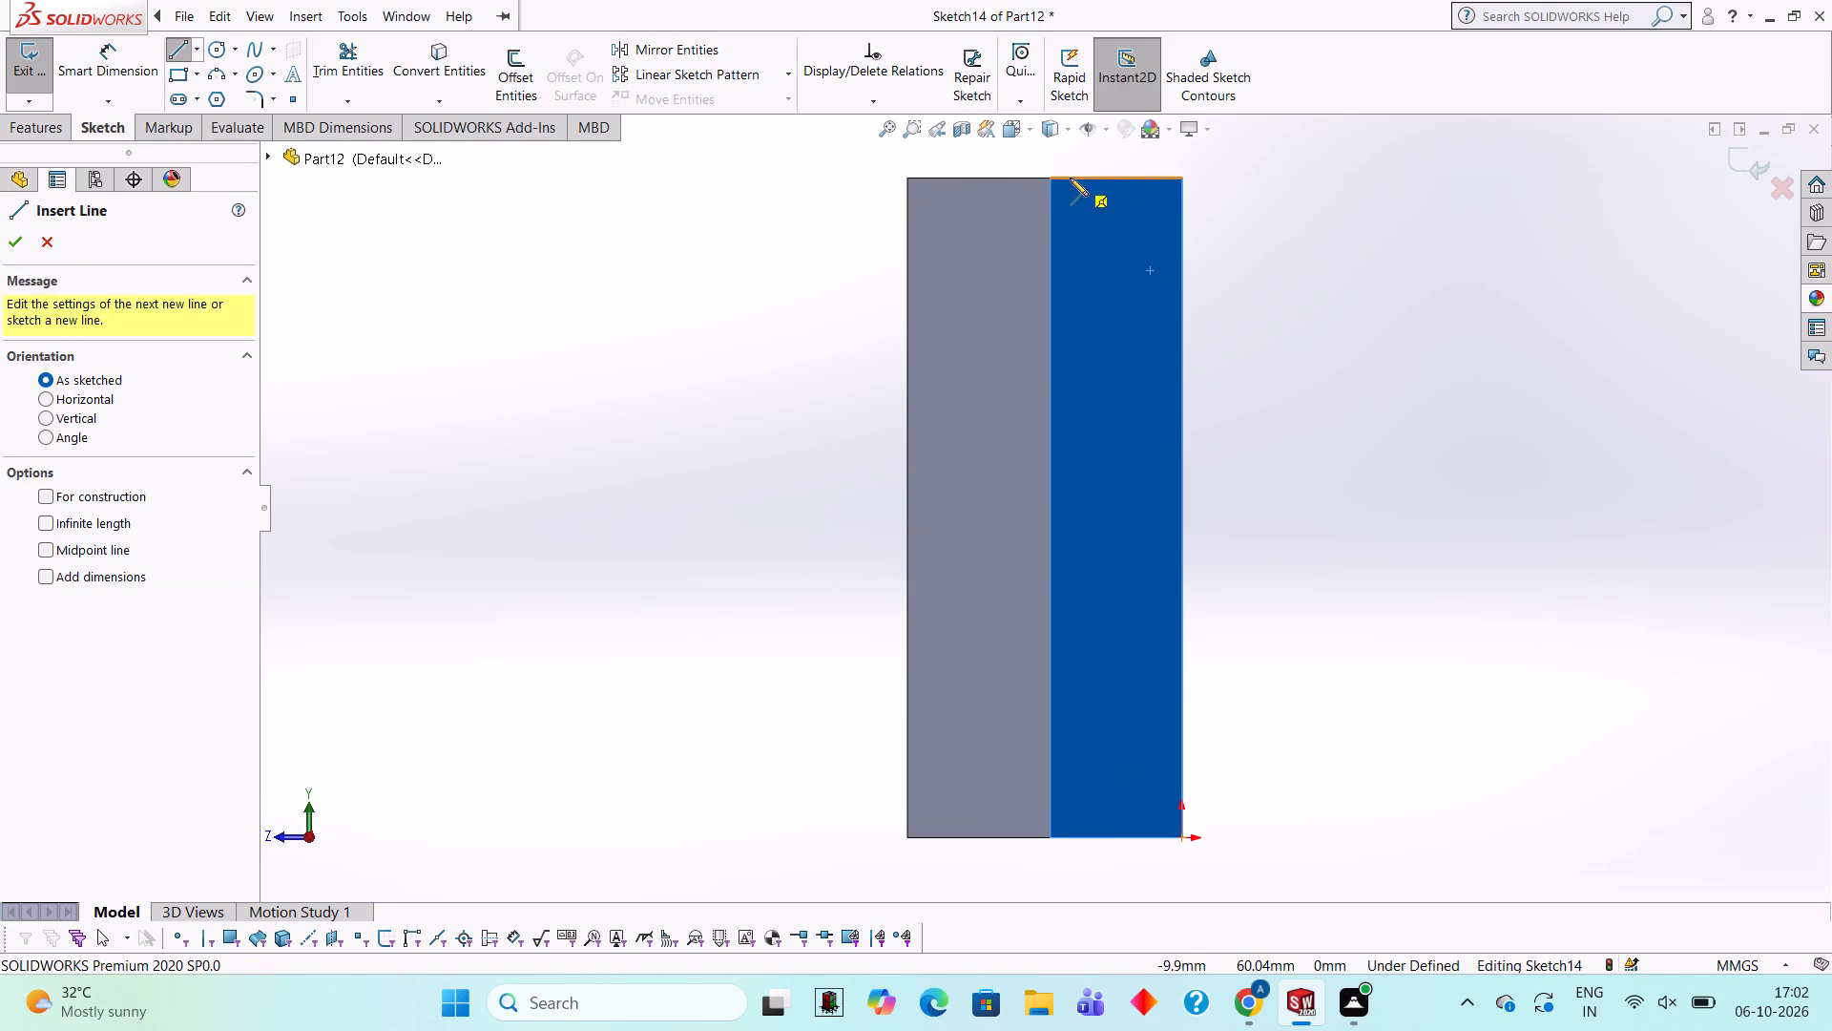
click(1050, 178)
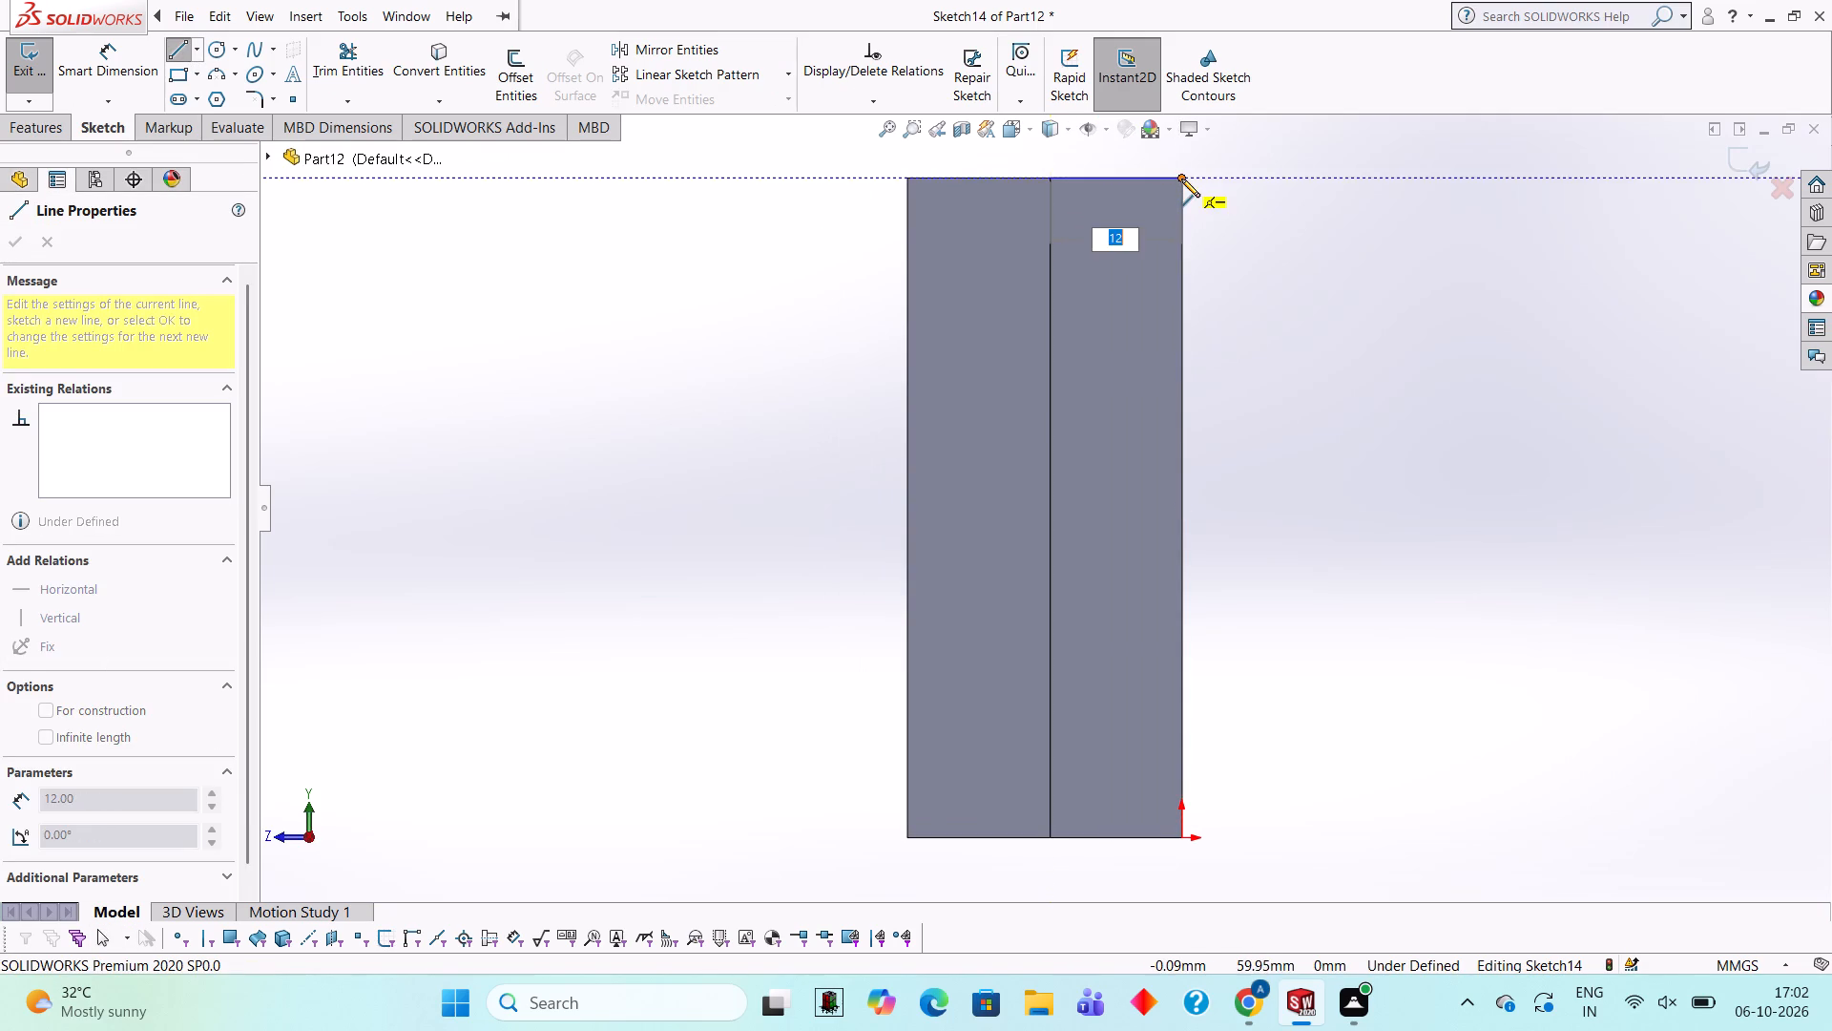
click(1181, 179)
click(1184, 834)
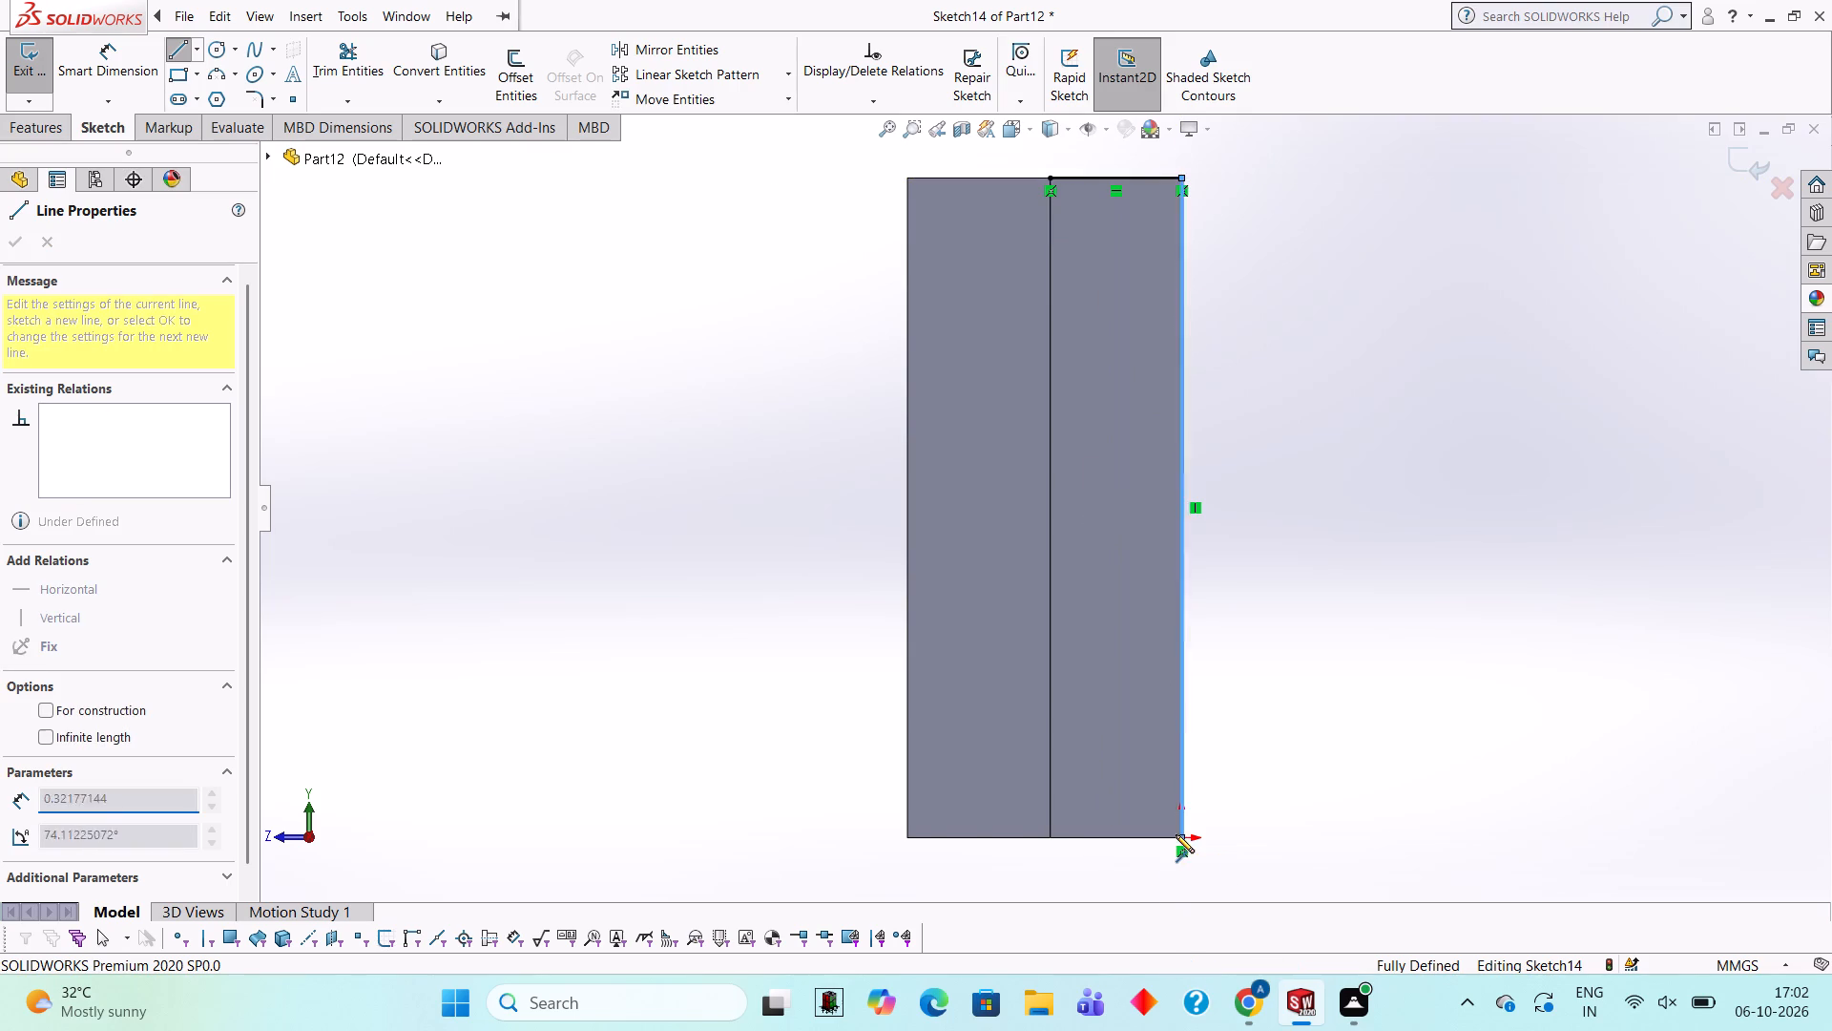
click(1049, 837)
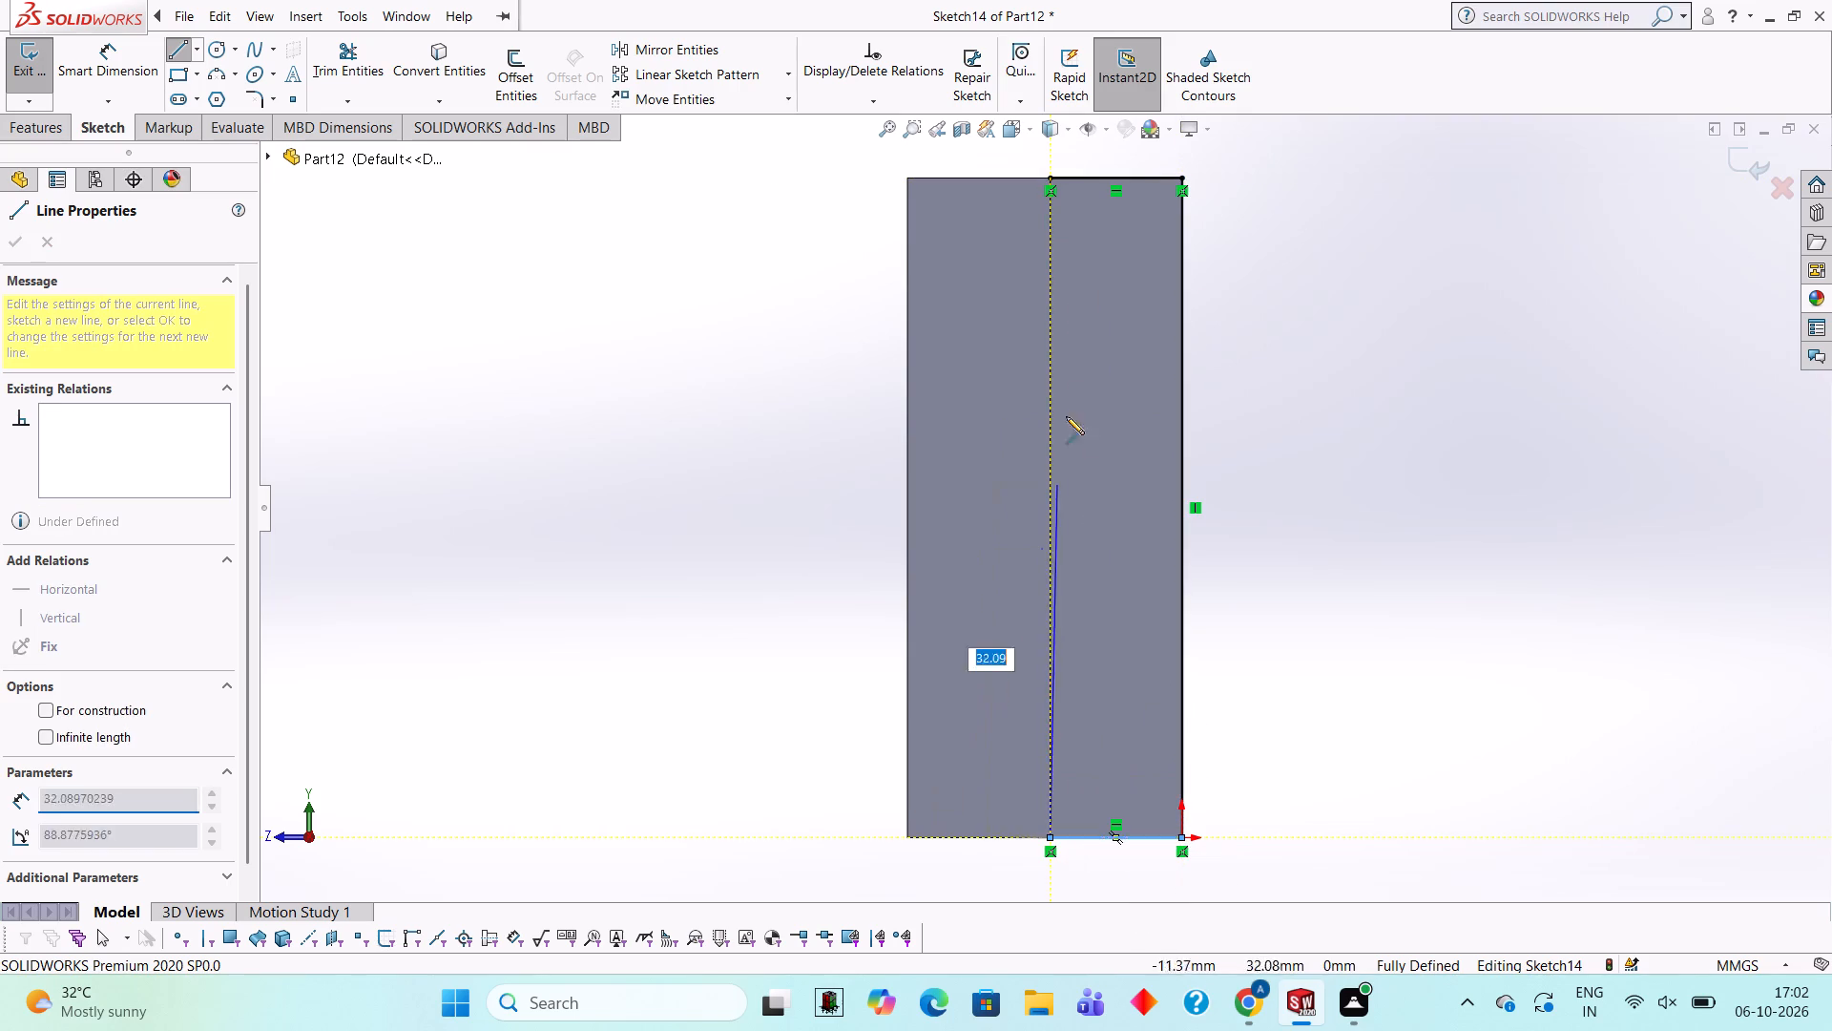
click(1049, 174)
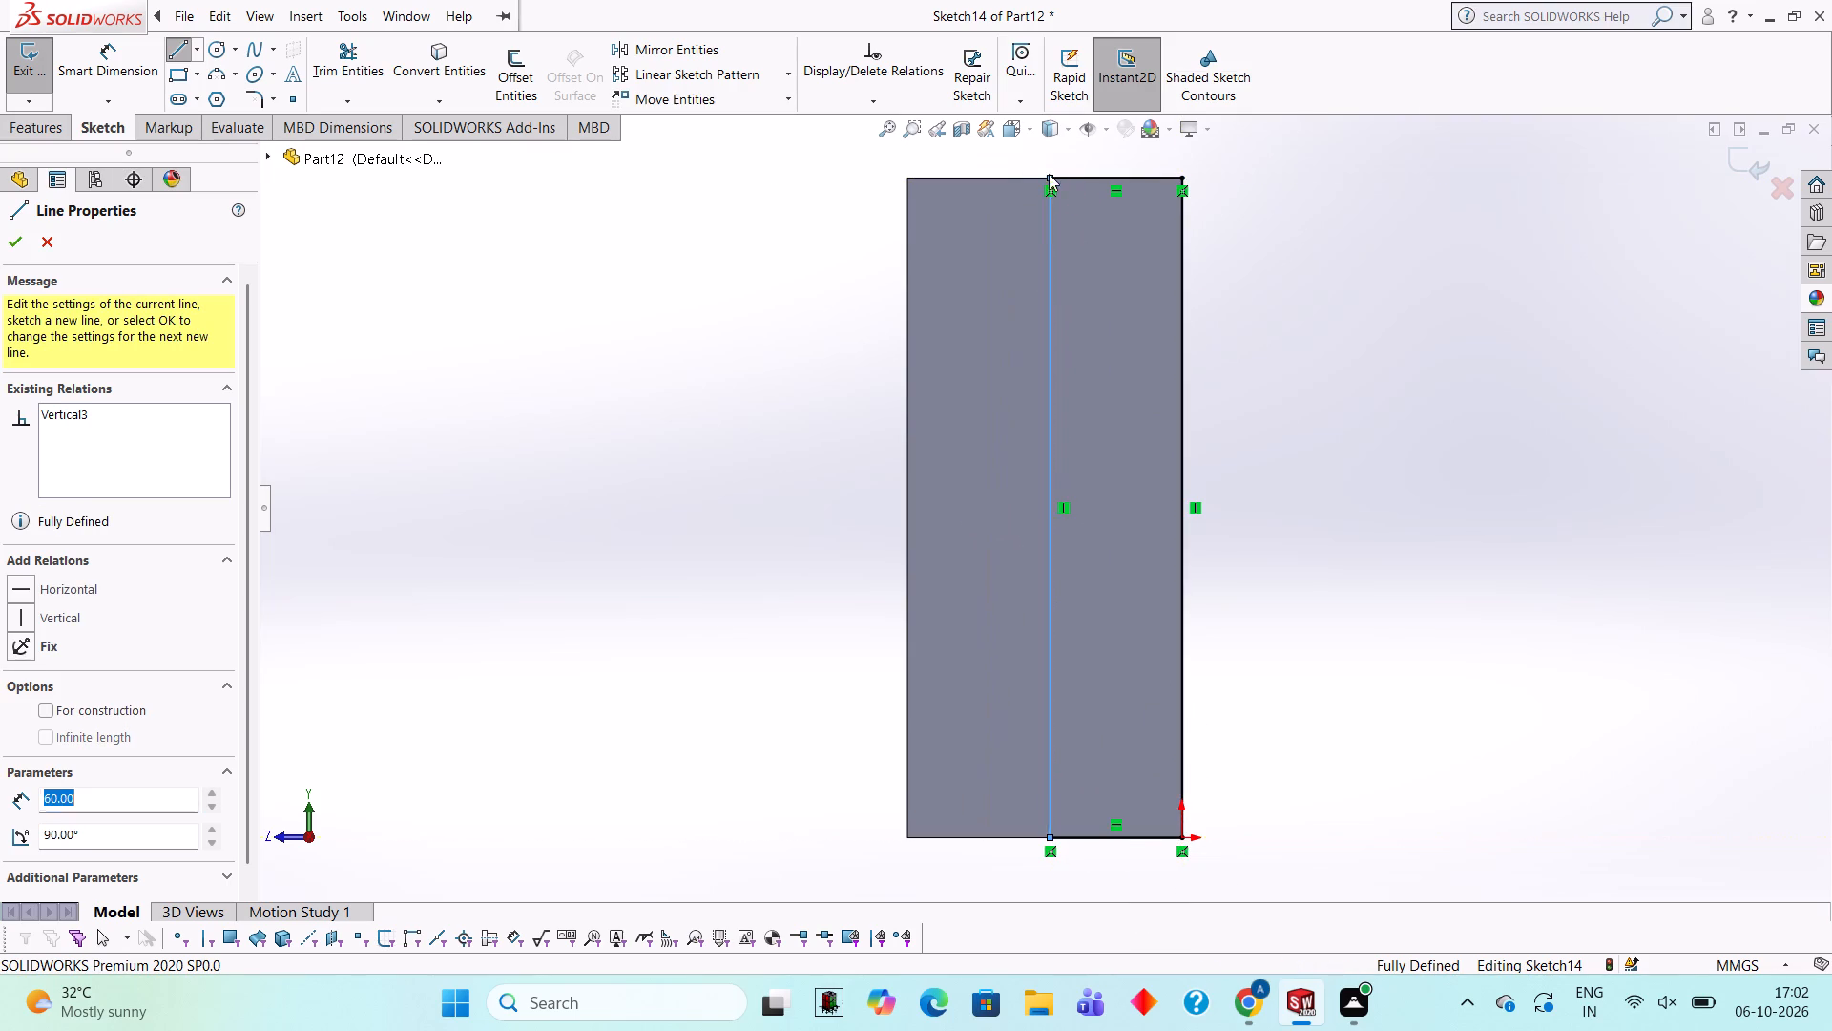
Boss-extrude the end-face rectangle outward with a blind depth of 1 mm, merged with the plate.
click(46, 131)
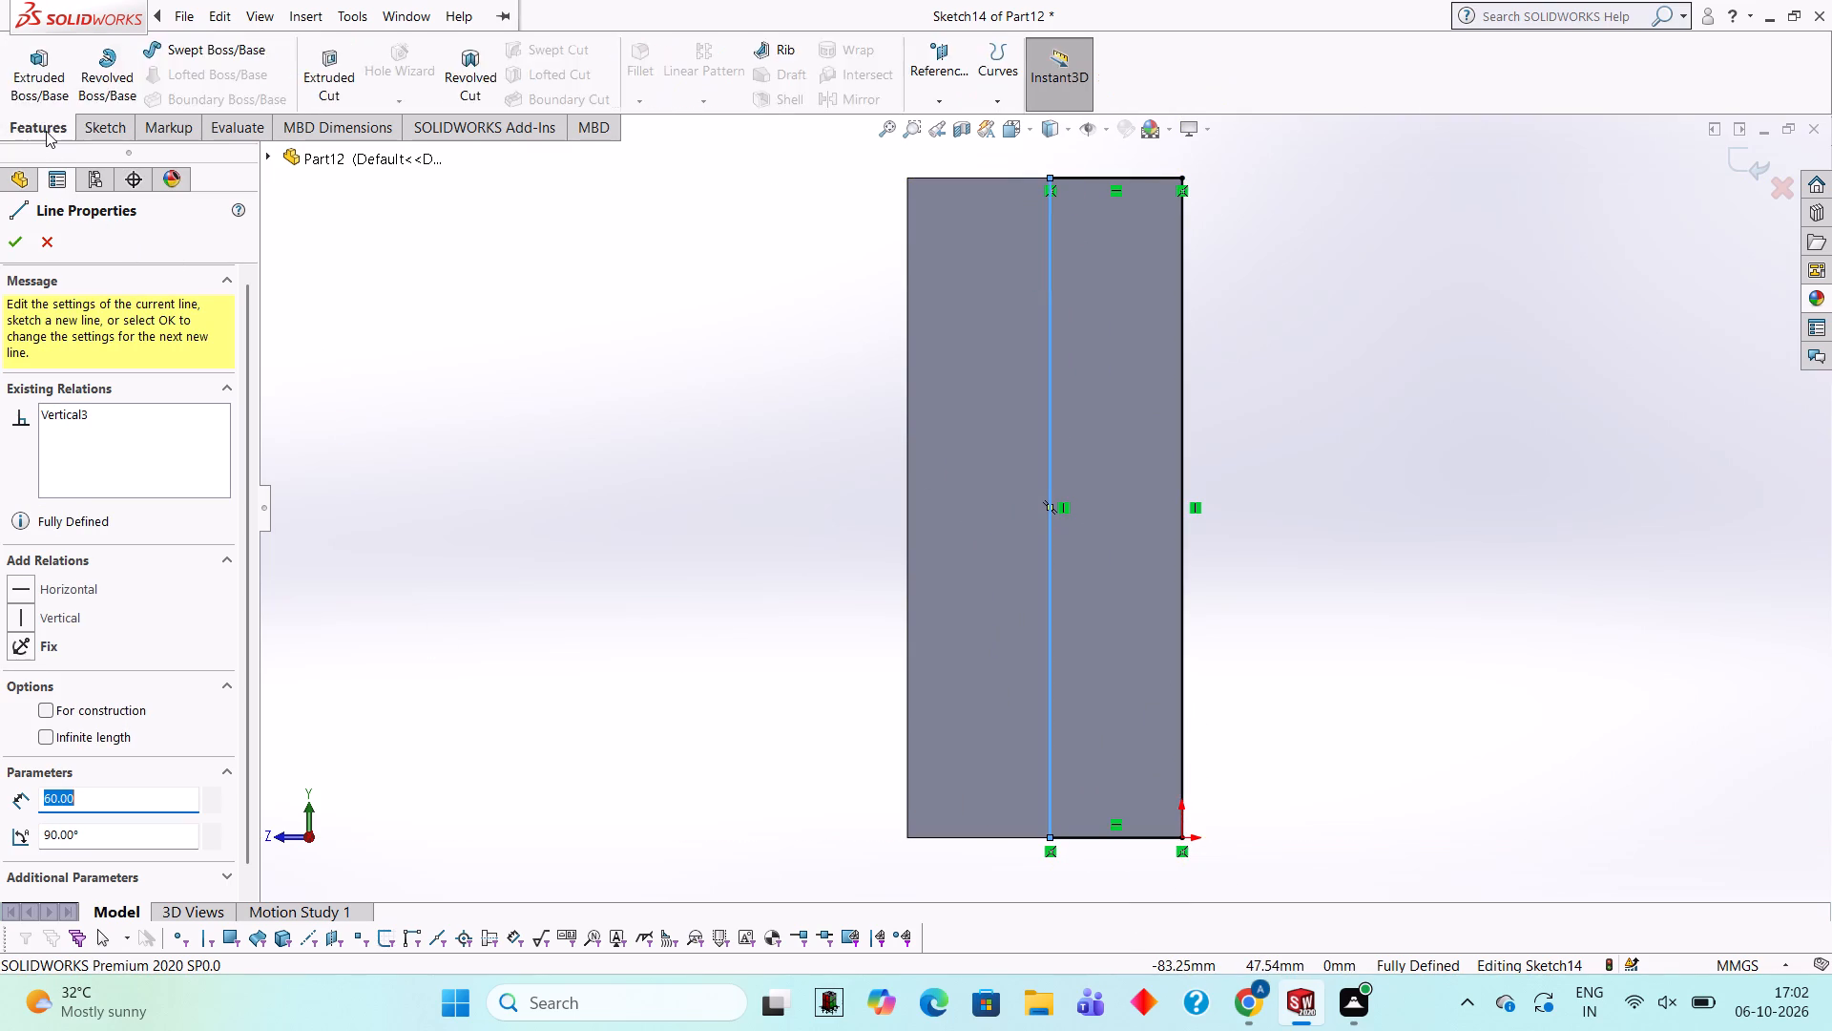
click(57, 61)
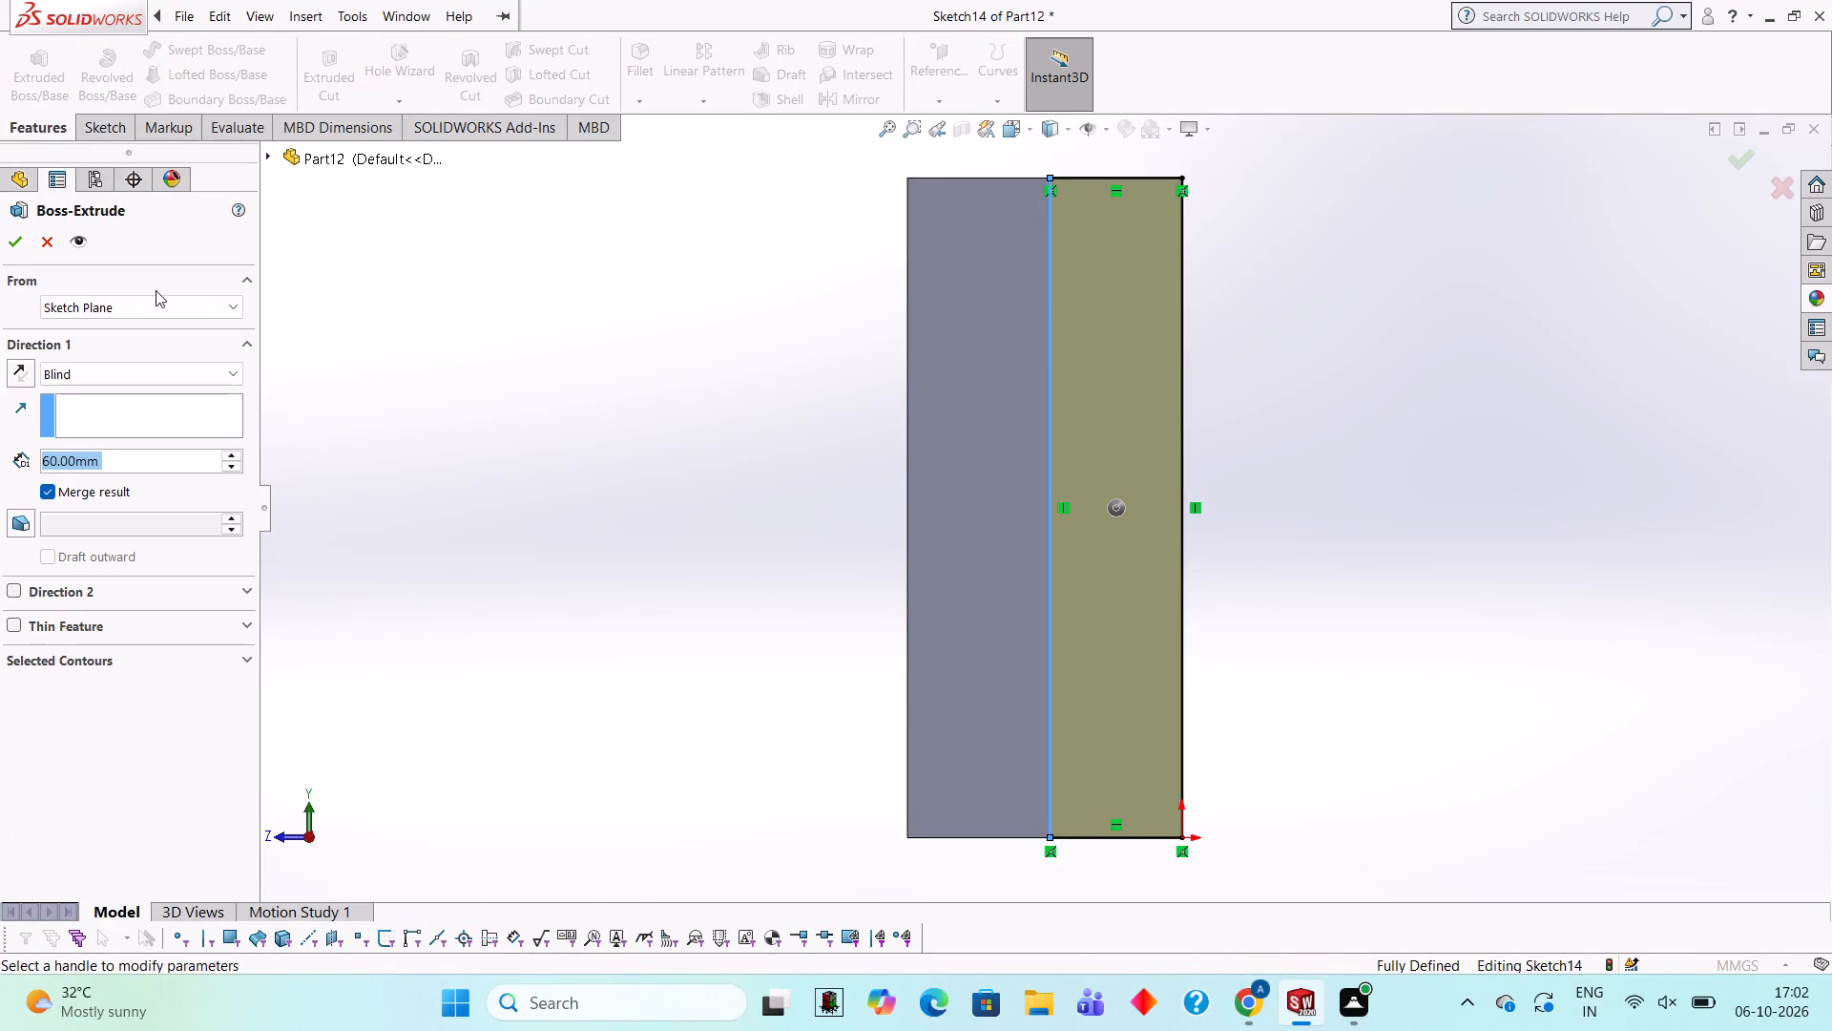
middle_drag(443, 462, 499, 491)
click(147, 462)
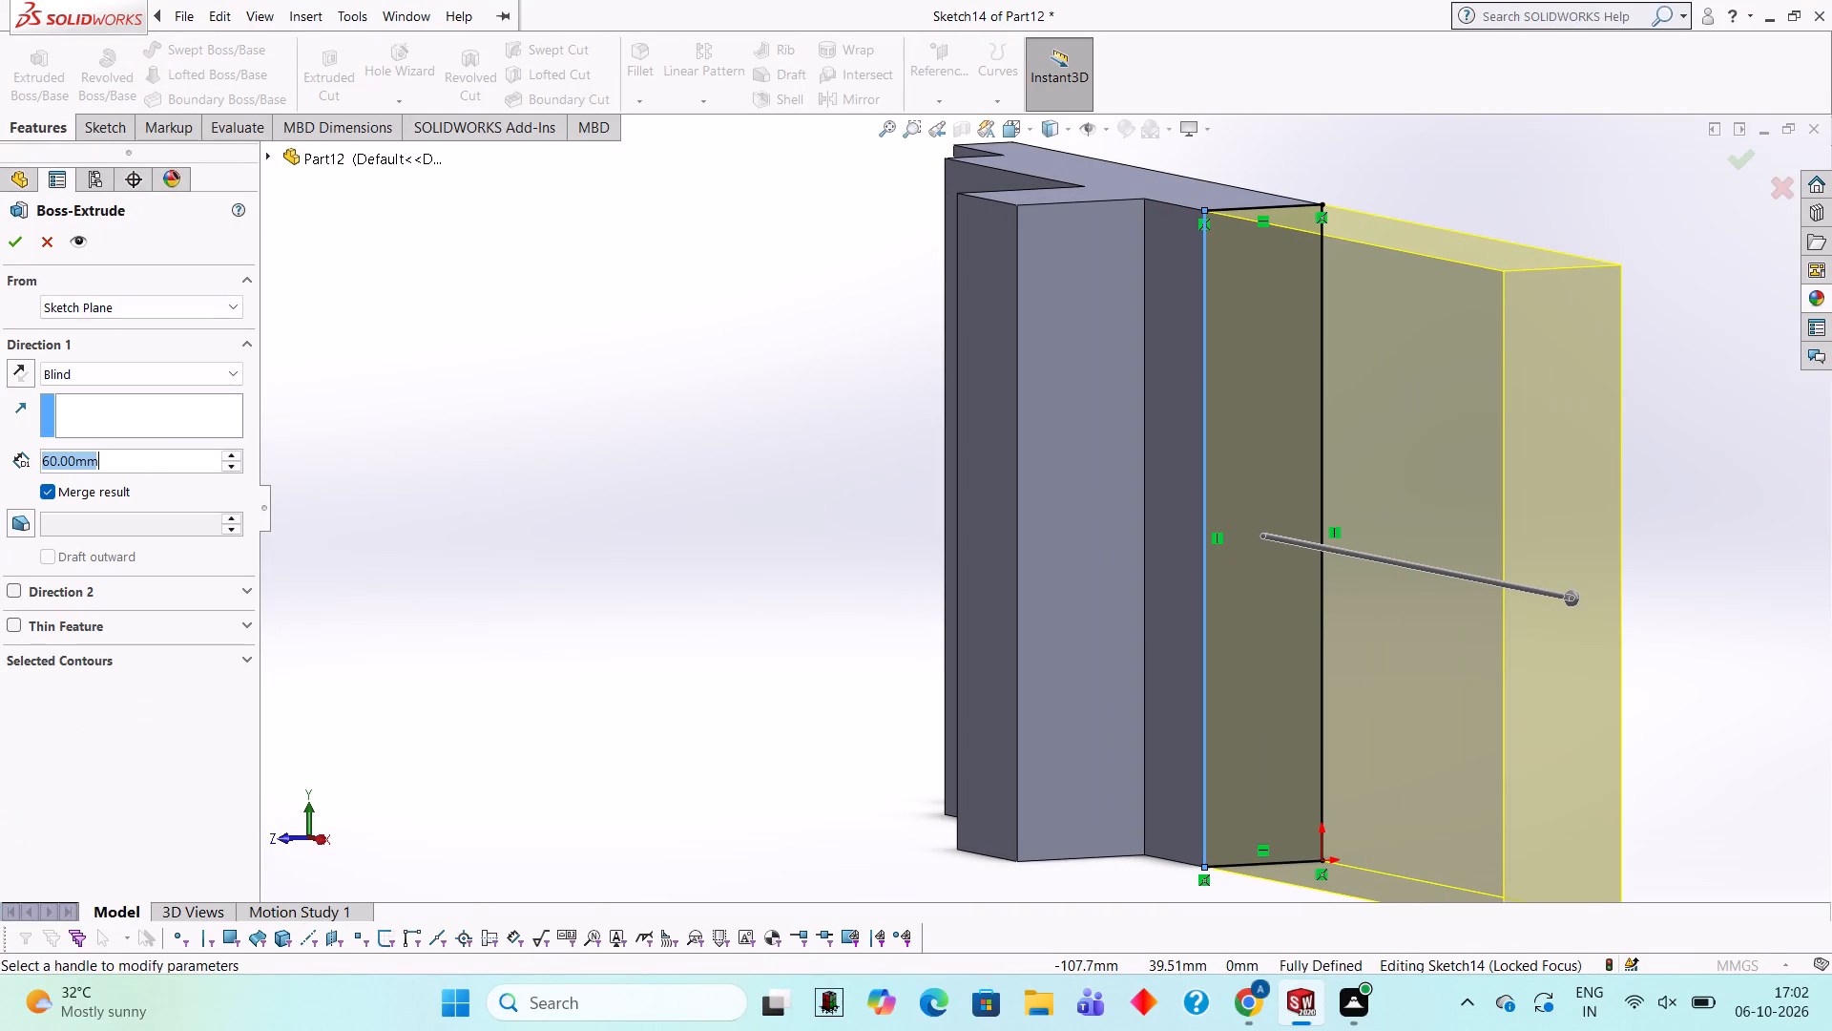
key(BackSpace)
key(BackSpace)
key(BackSpace)
key(BackSpace)
key(BackSpace)
key(BackSpace)
key(BackSpace)
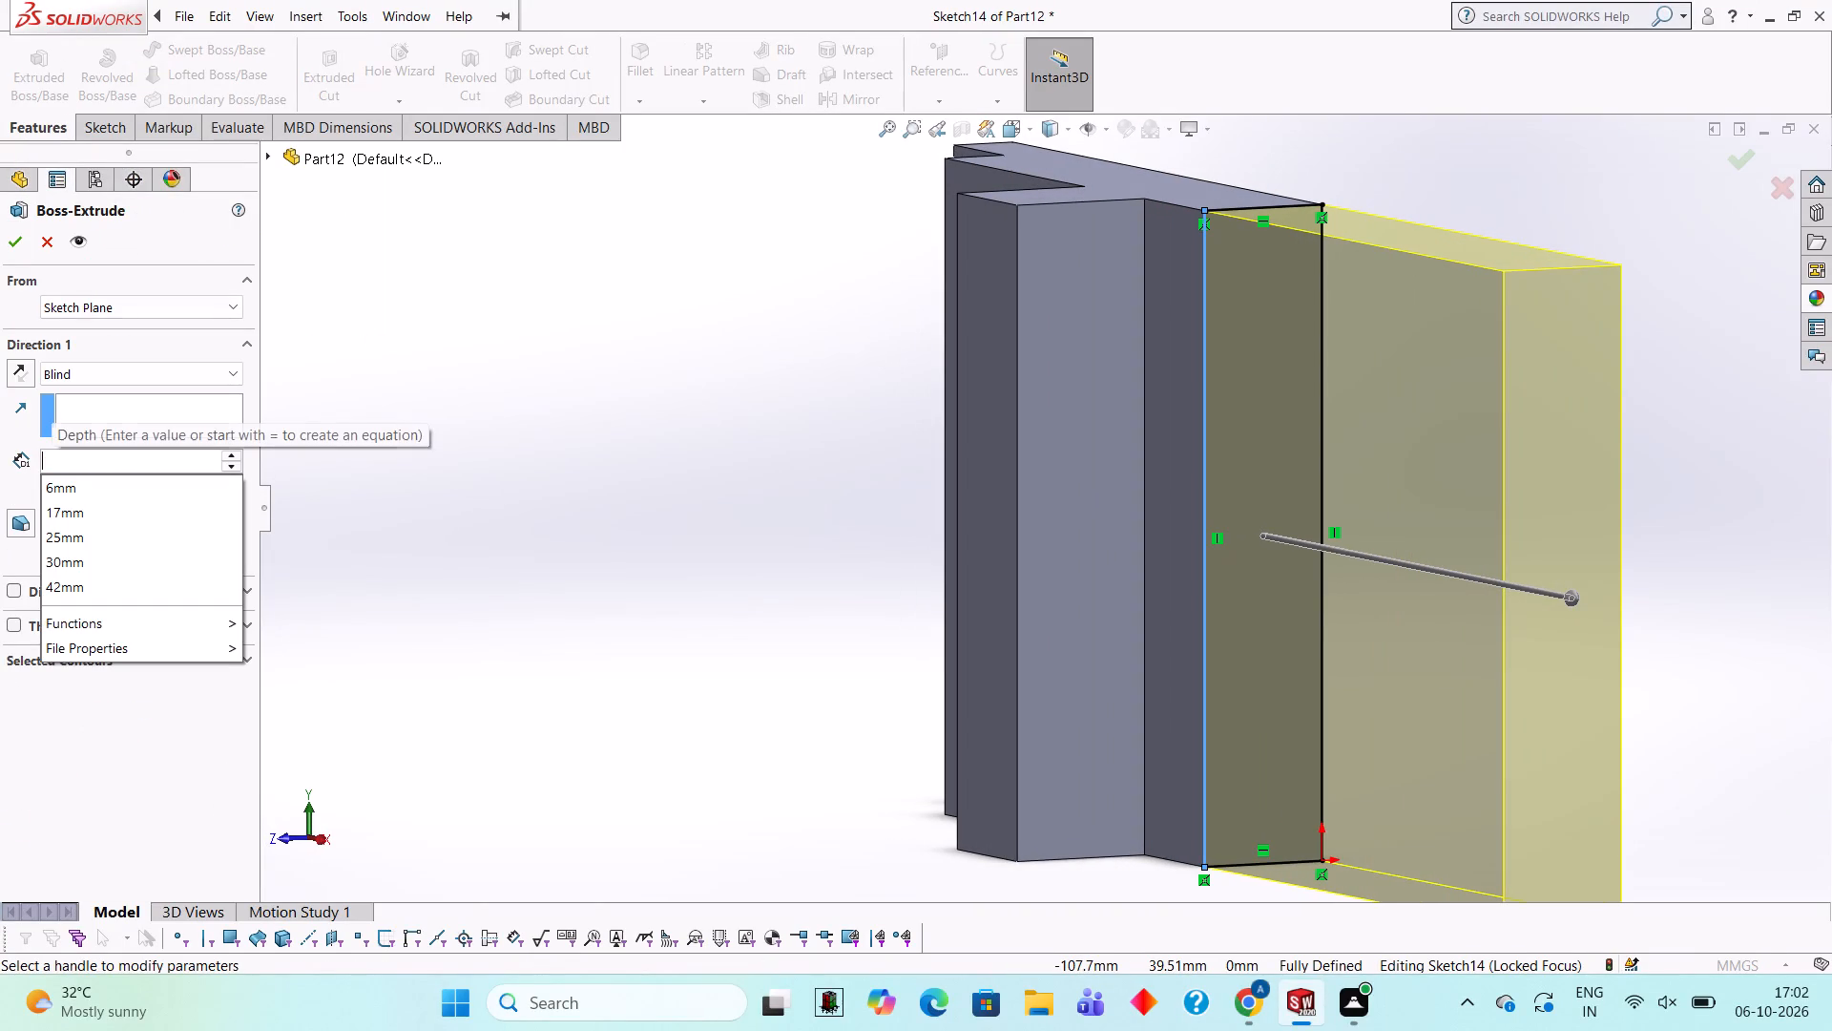
key(1)
key(Return)
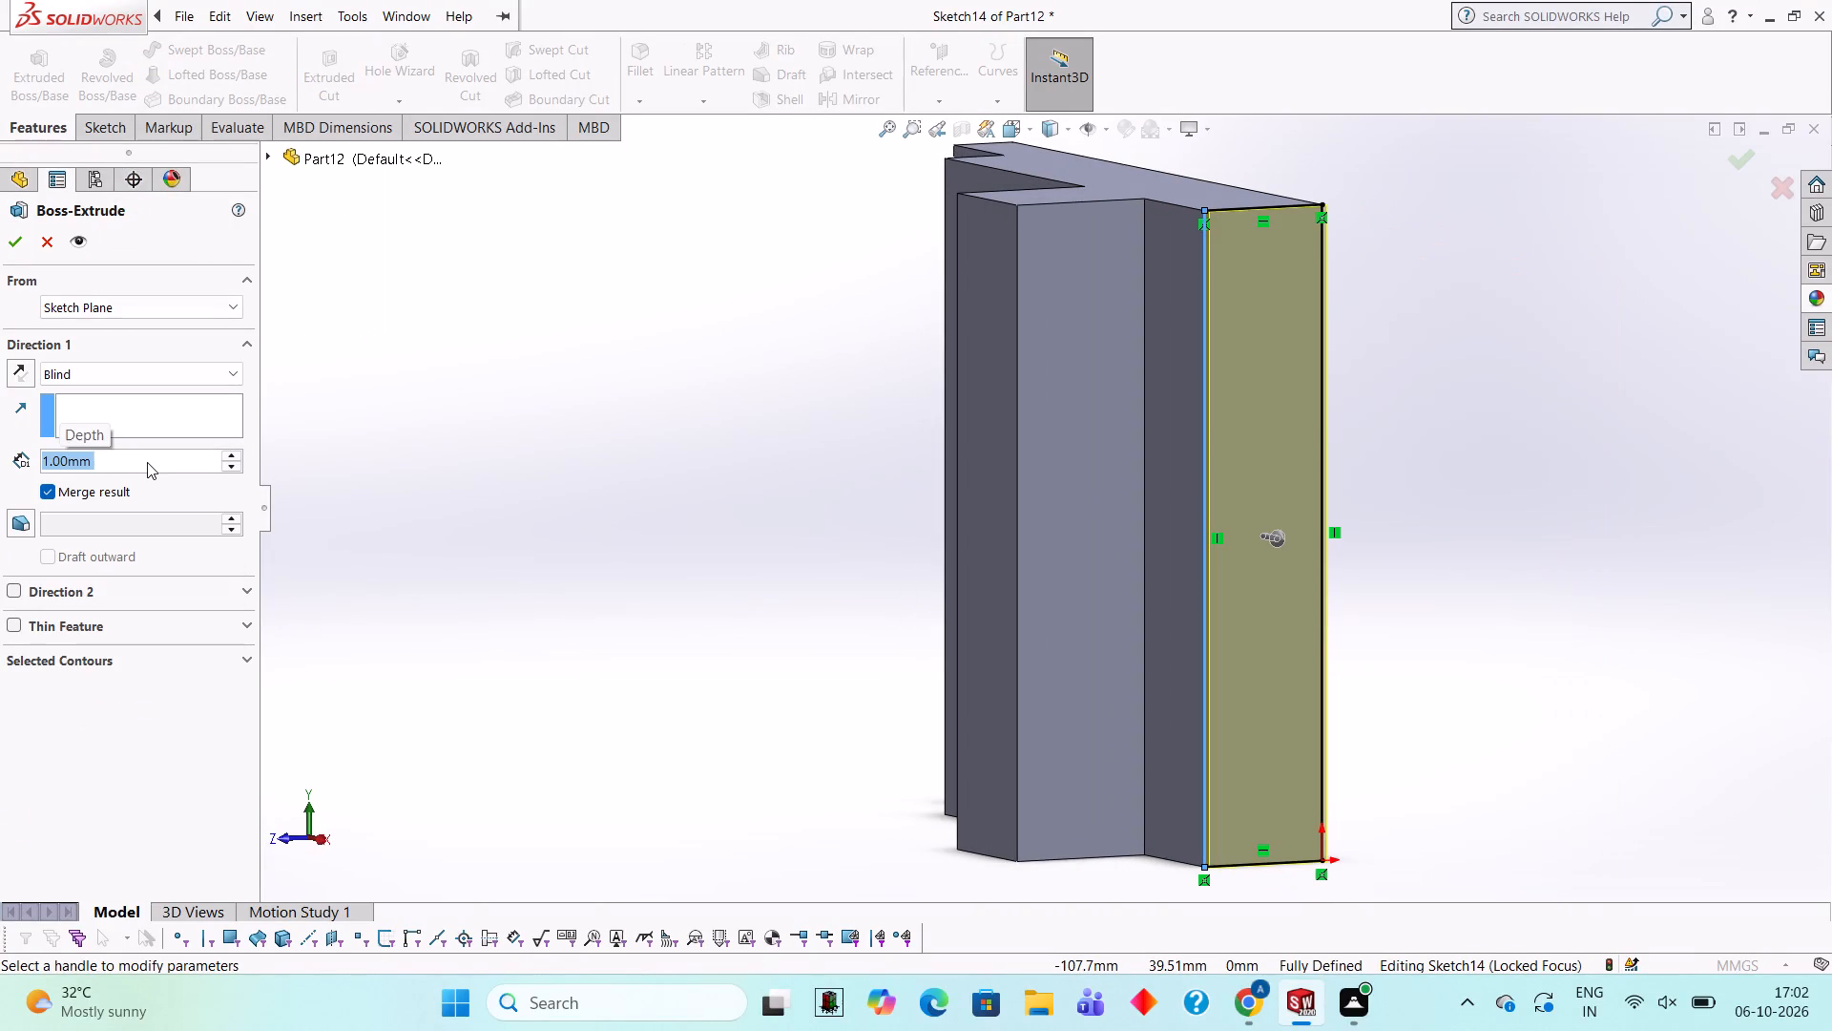
click(22, 250)
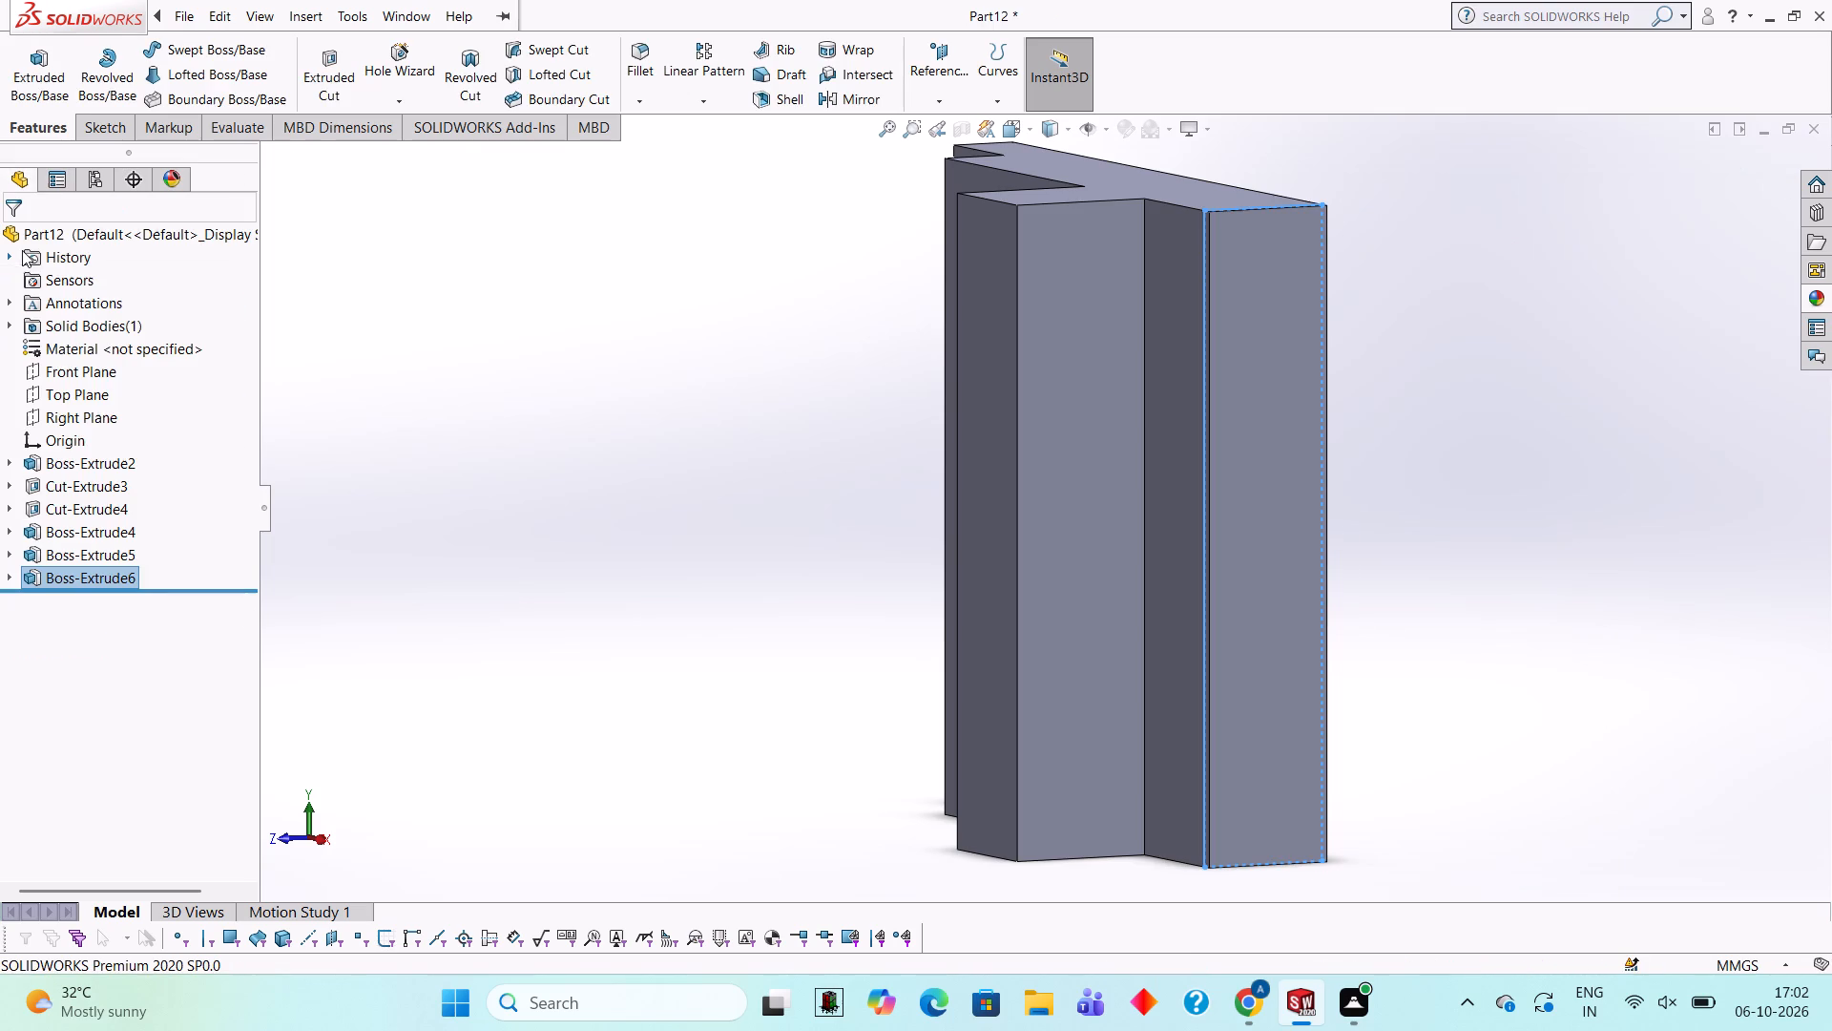
click(531, 374)
On the narrow upper face beside the rib, viewed normal, sketch a 60 mm diameter circle centred on the outer edge's midpoint.
middle_drag(556, 386, 633, 426)
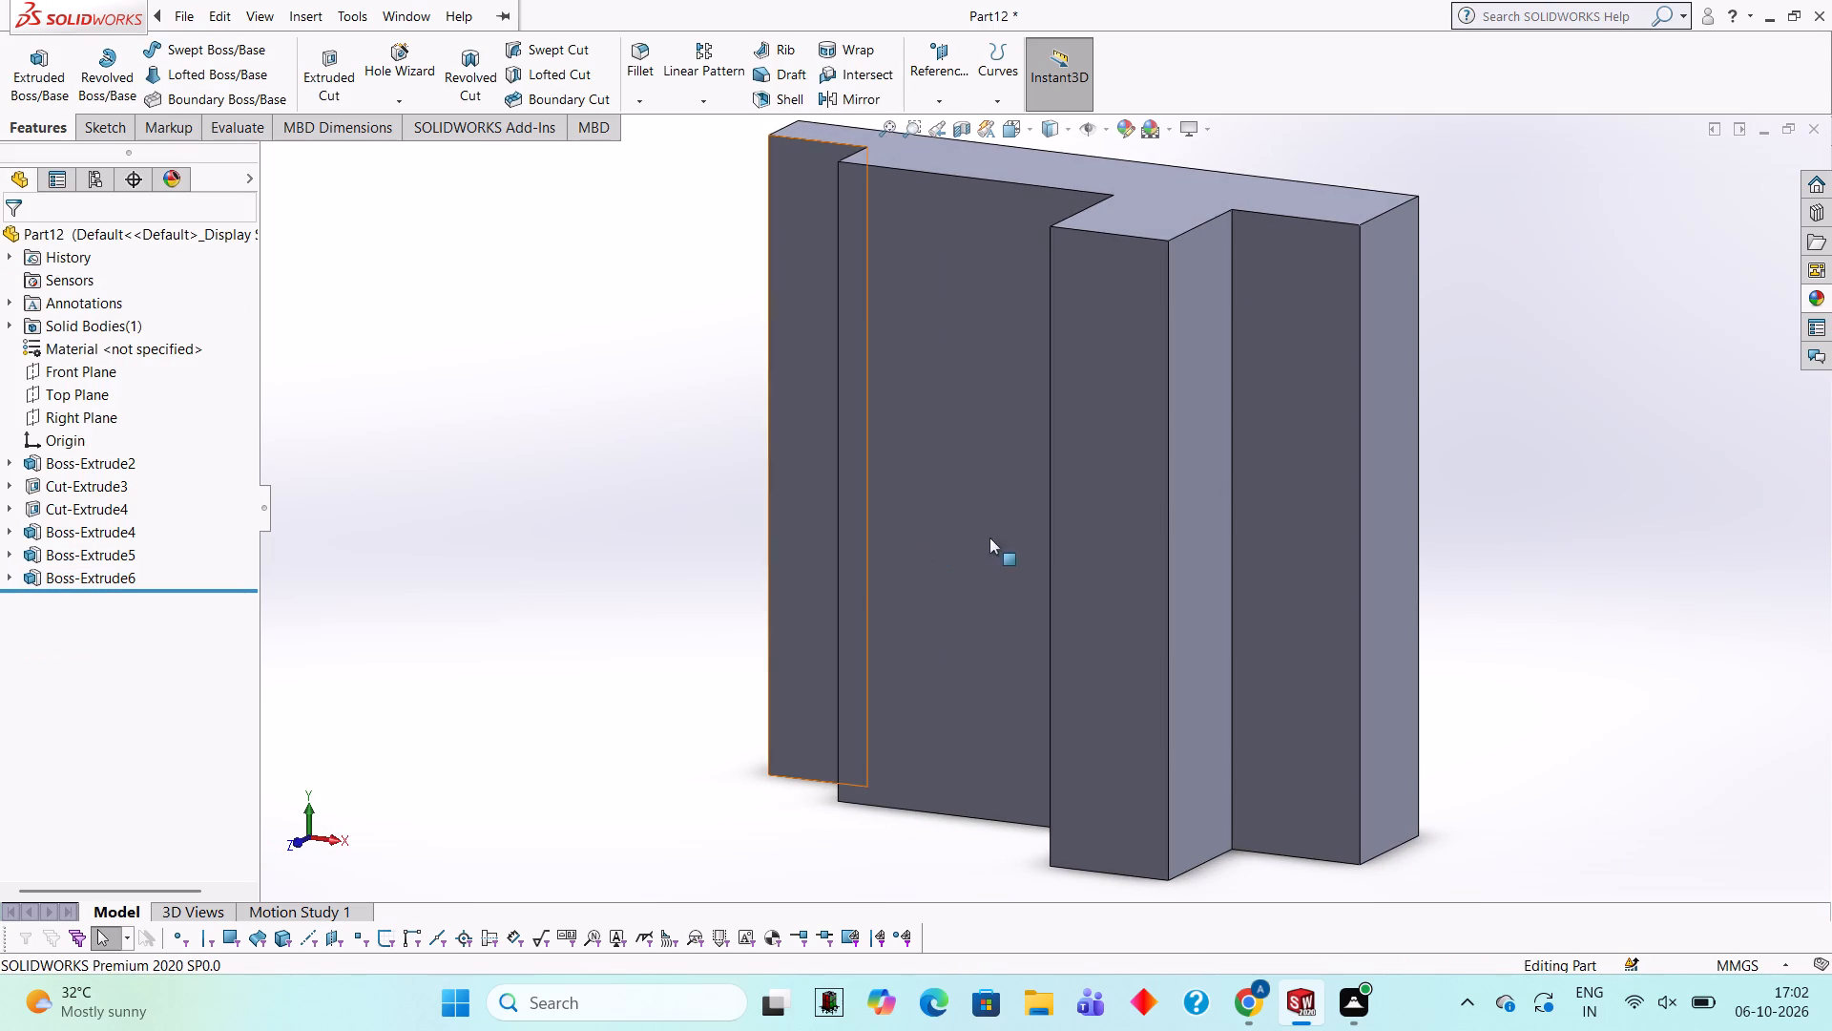
click(1305, 377)
click(1386, 316)
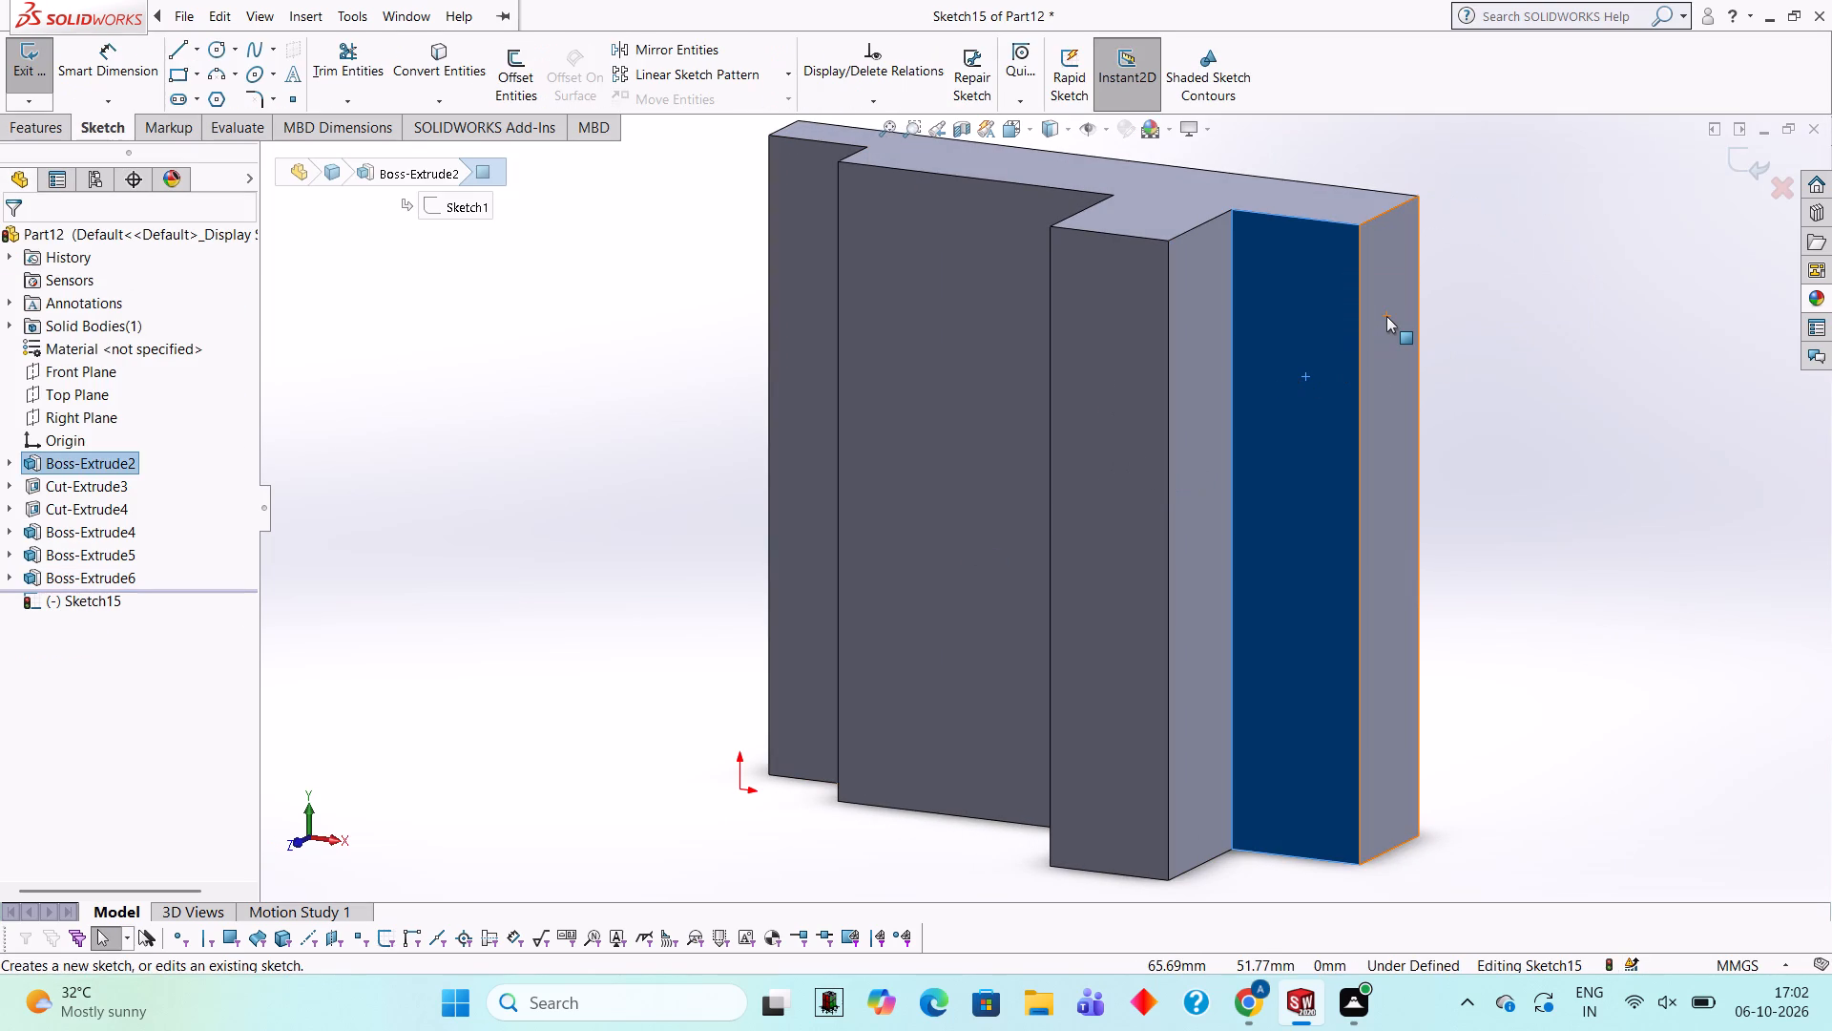
key(ctrl+8)
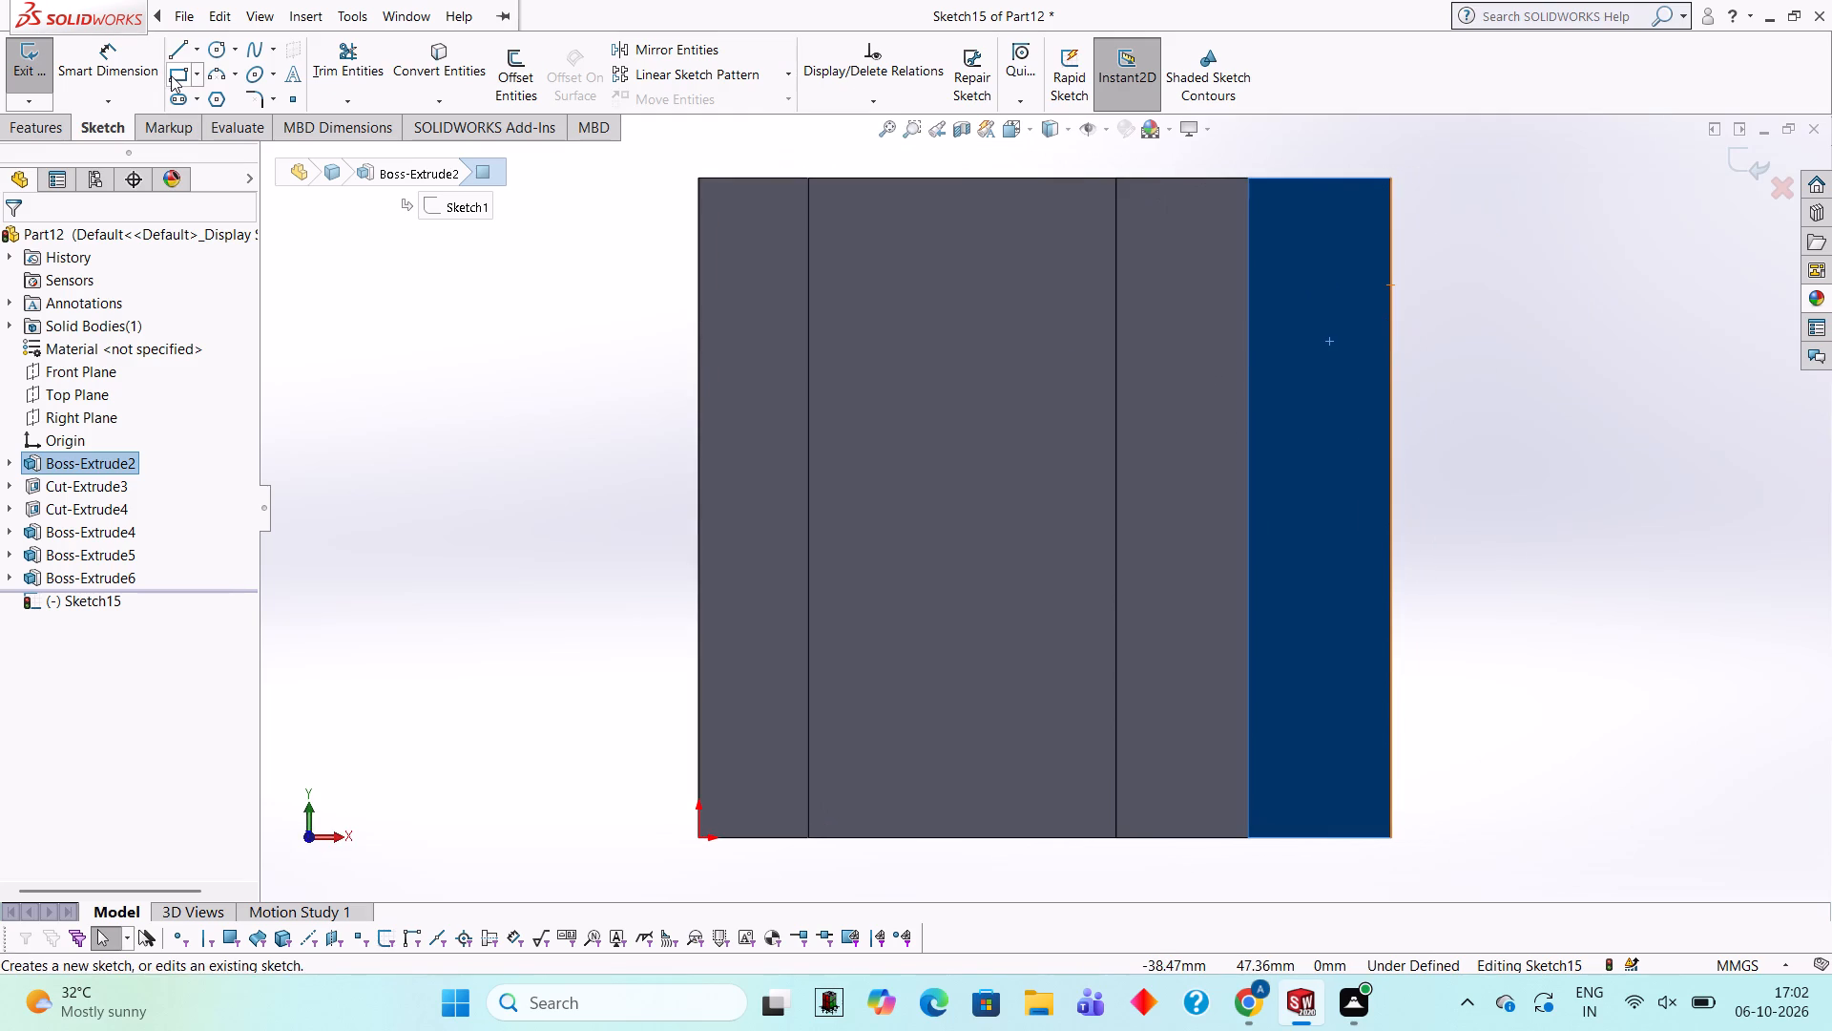
click(214, 47)
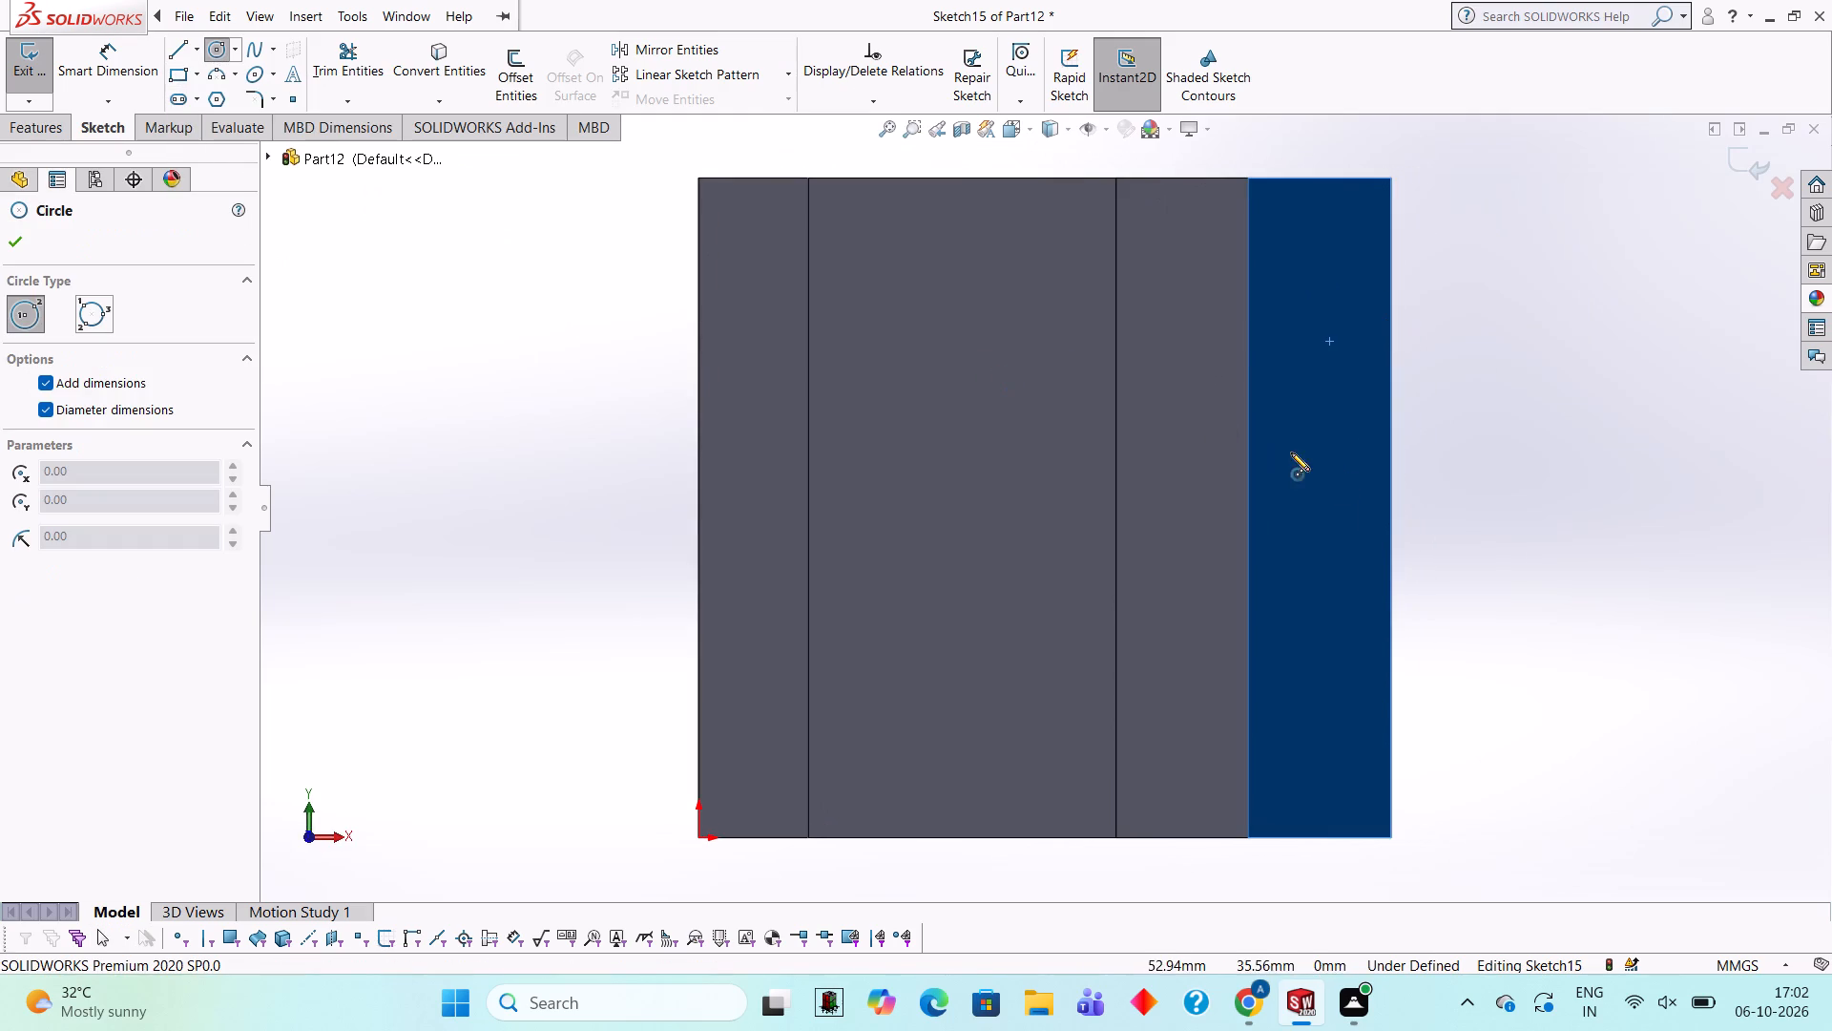
click(1390, 506)
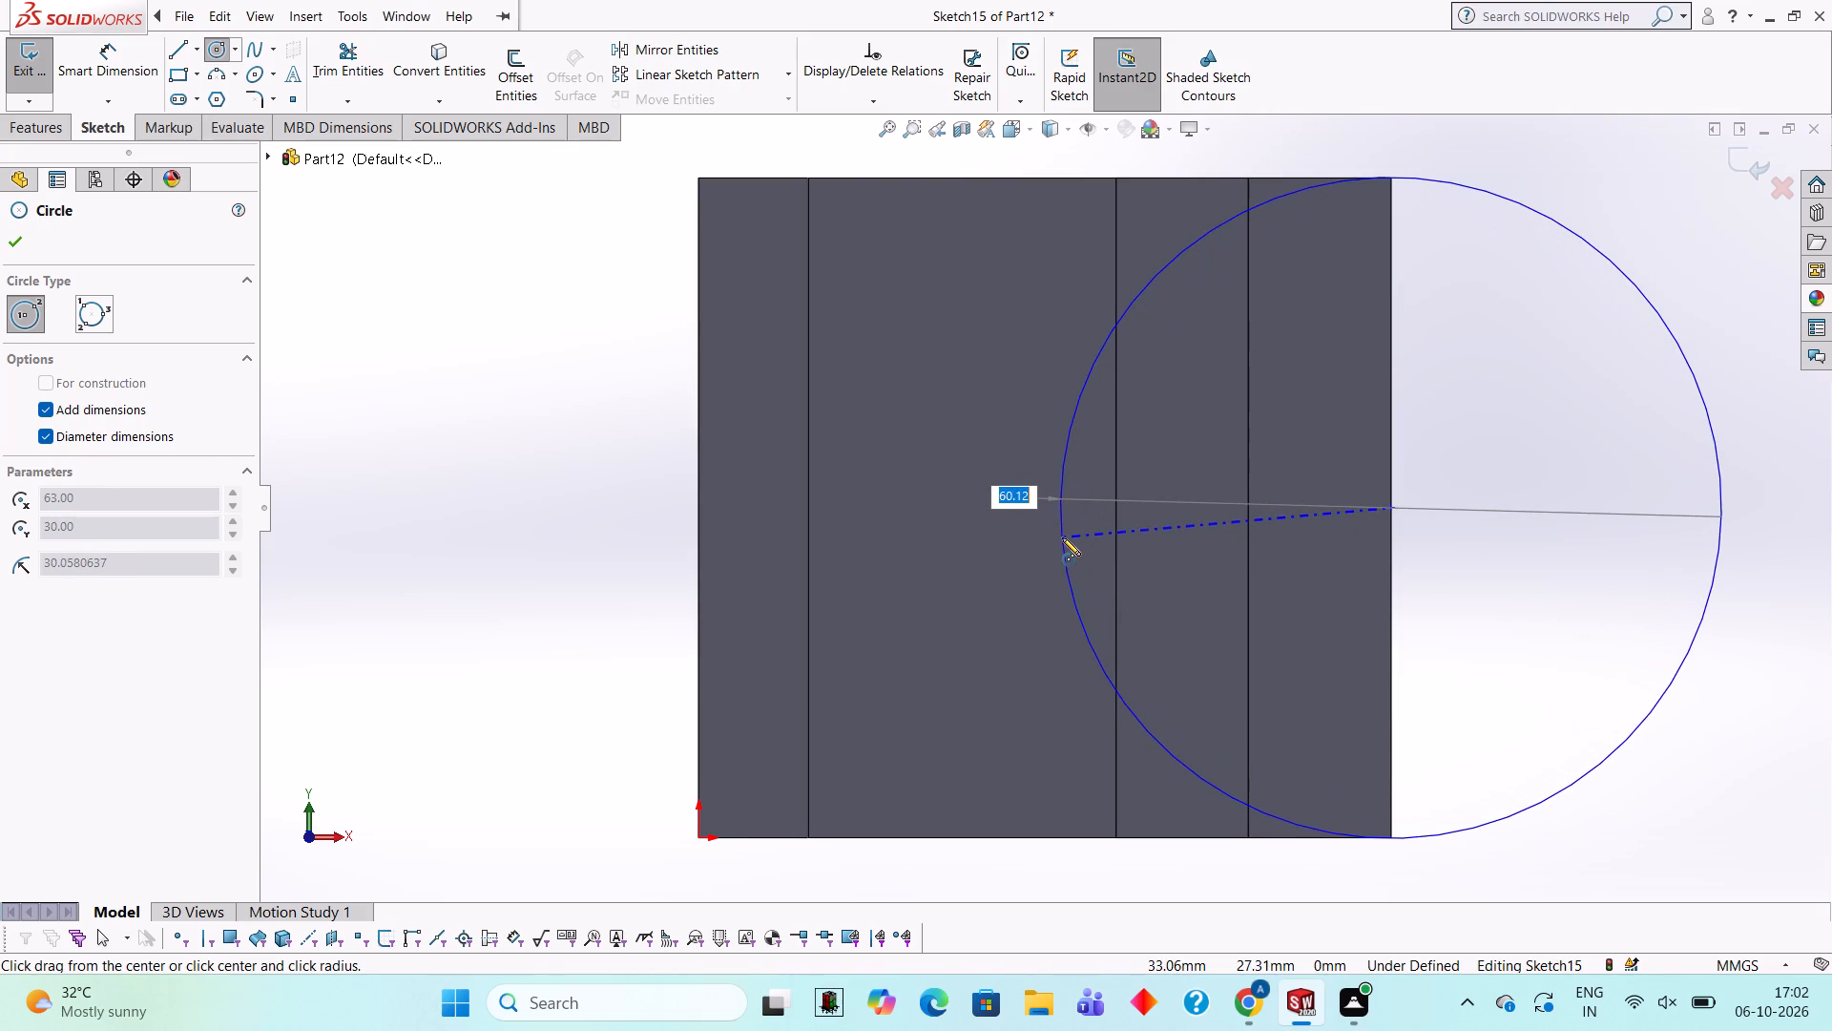
text(60)
key(Return)
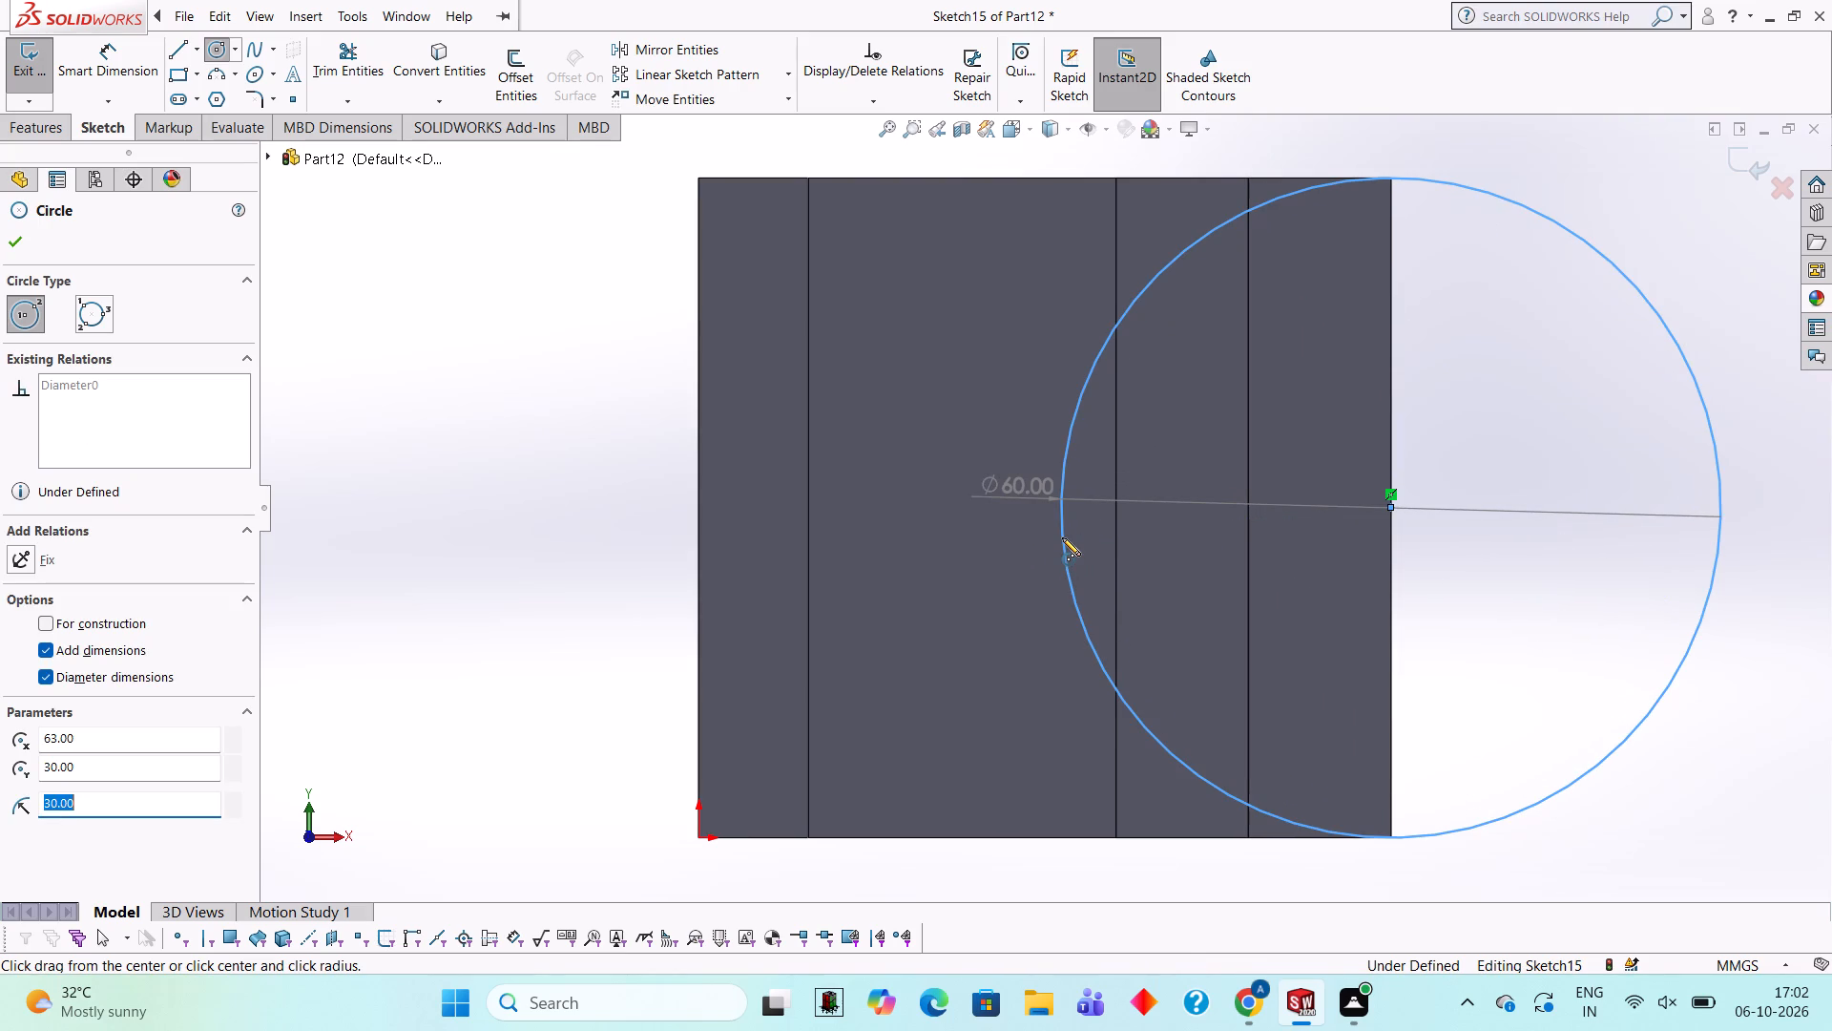
Draw a line along the plate's outer edge between the circle's two ends and trim away the half over the plate, leaving a semicircle.
click(171, 61)
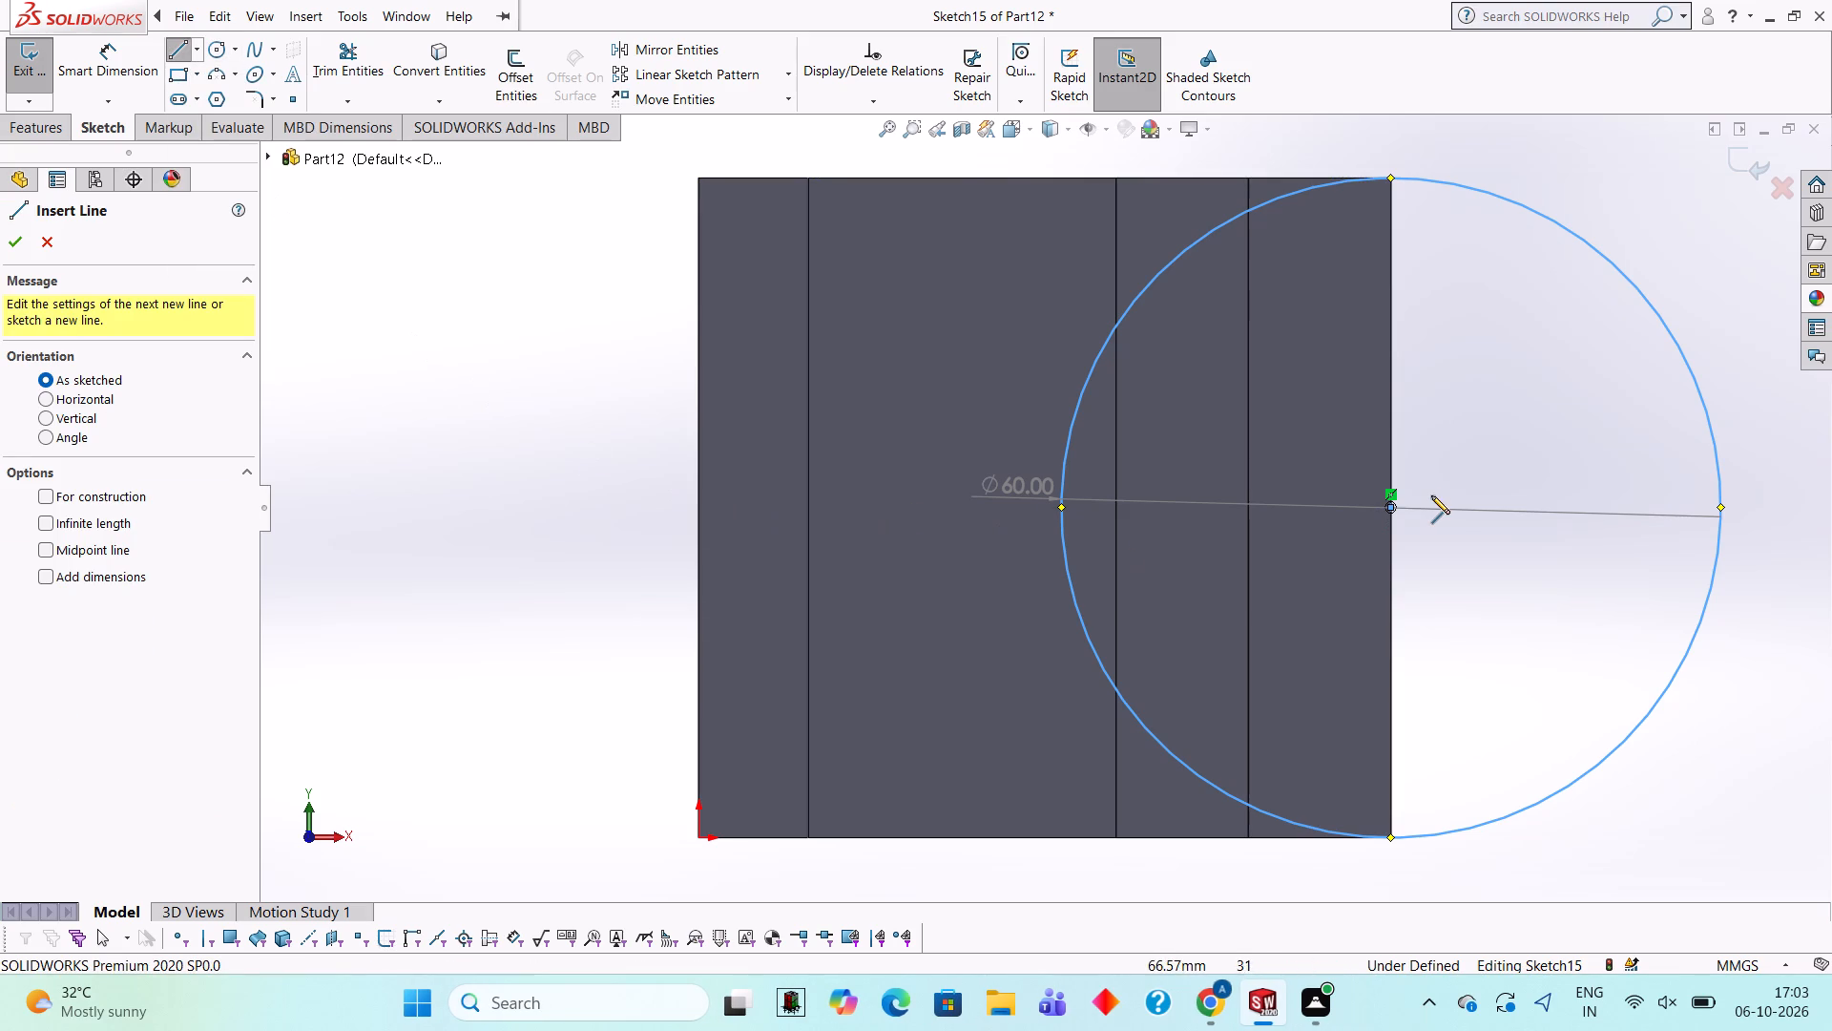
click(1391, 179)
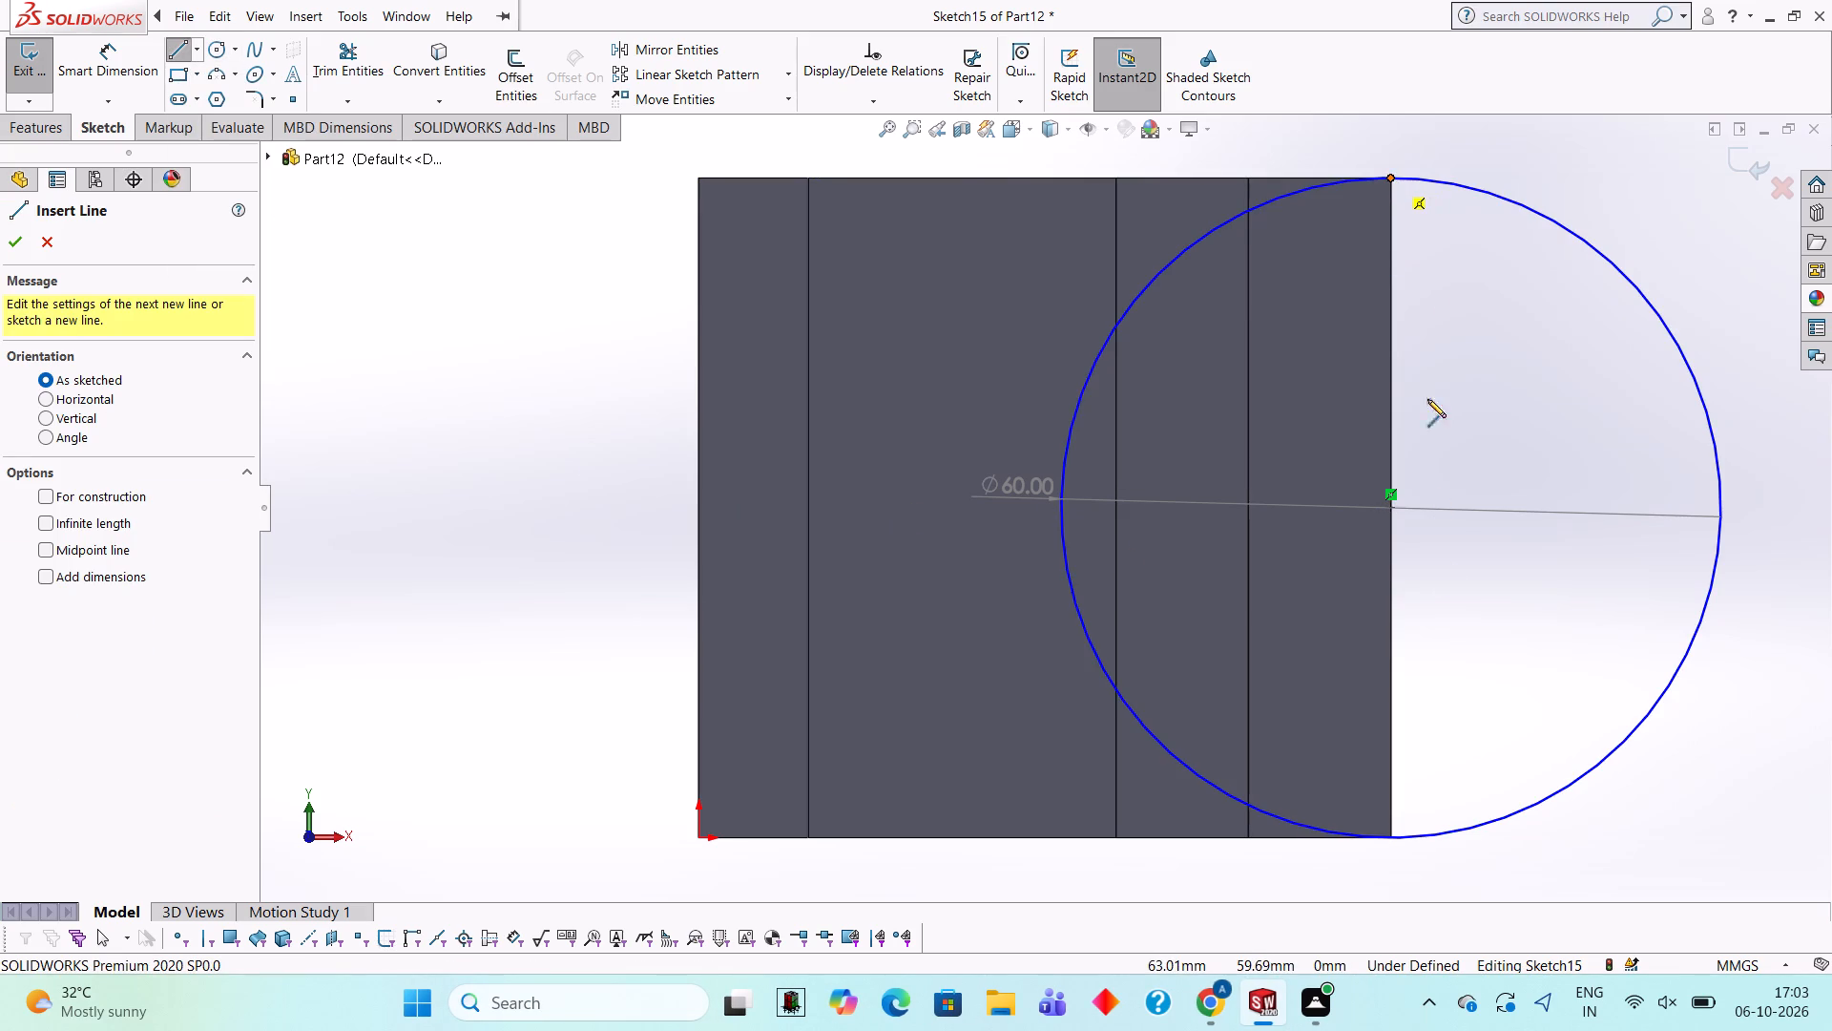
click(1390, 842)
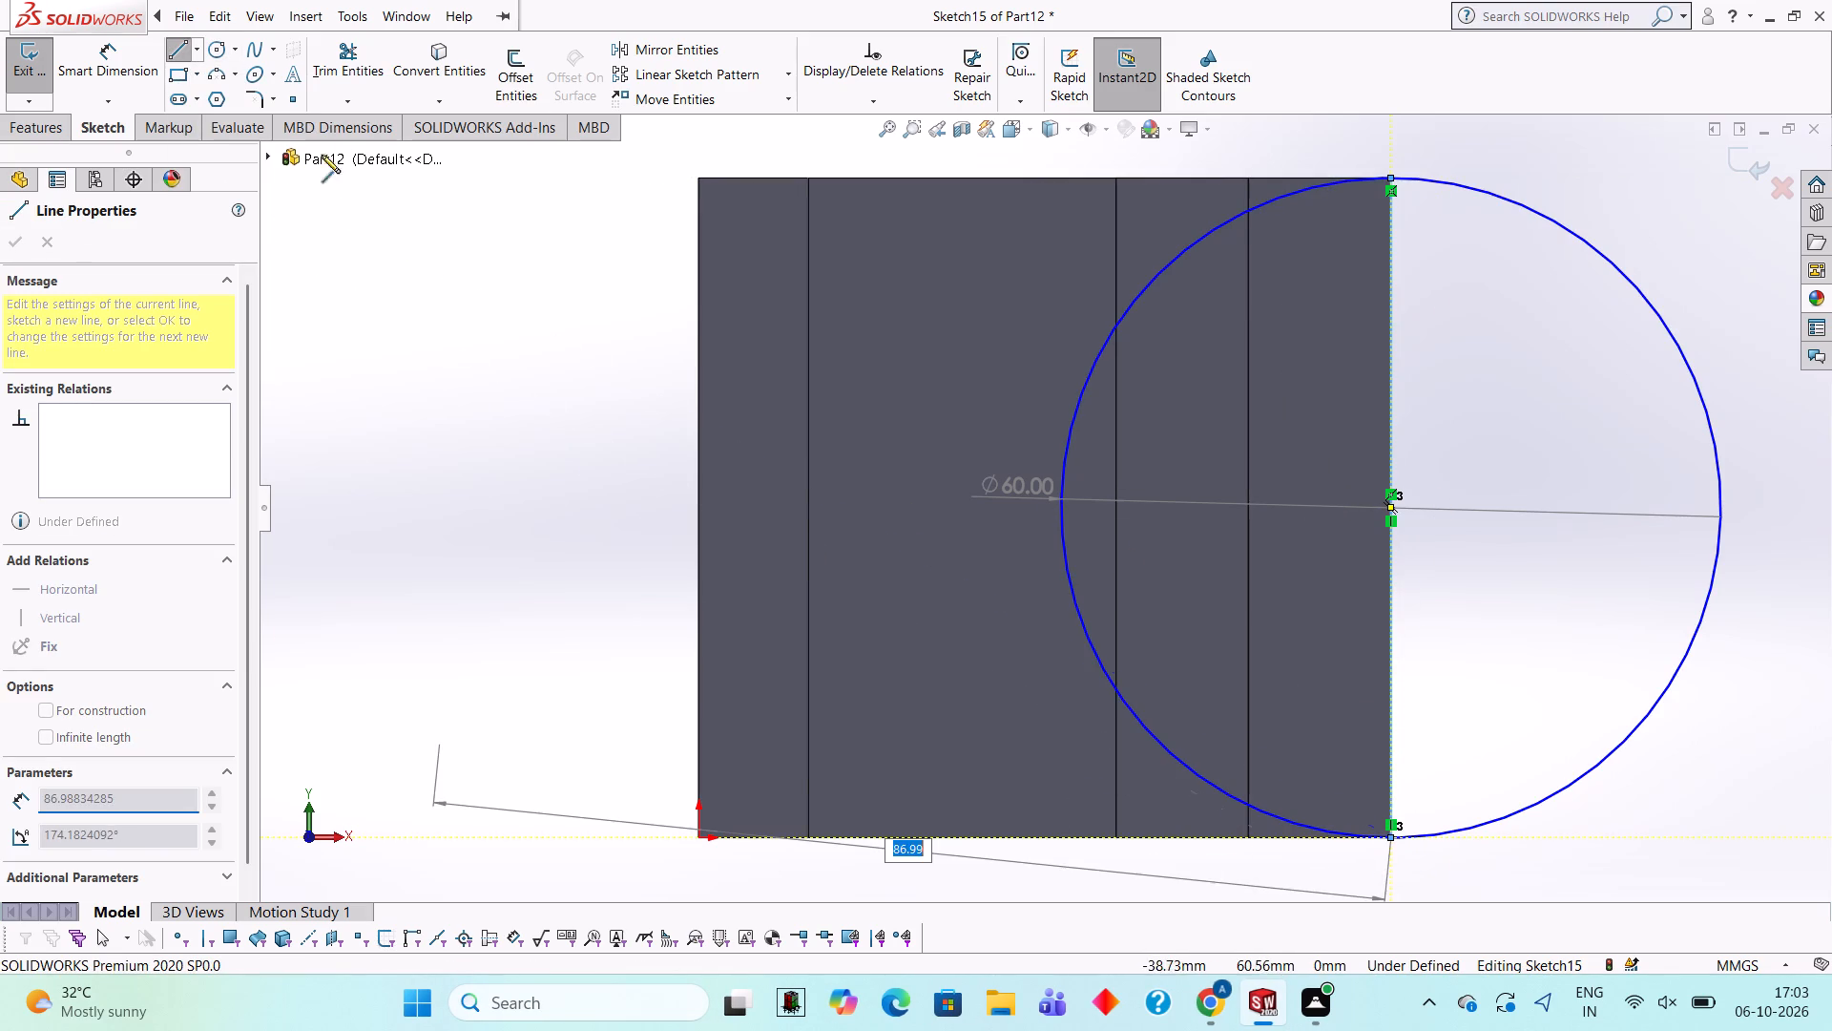
click(366, 55)
click(1083, 387)
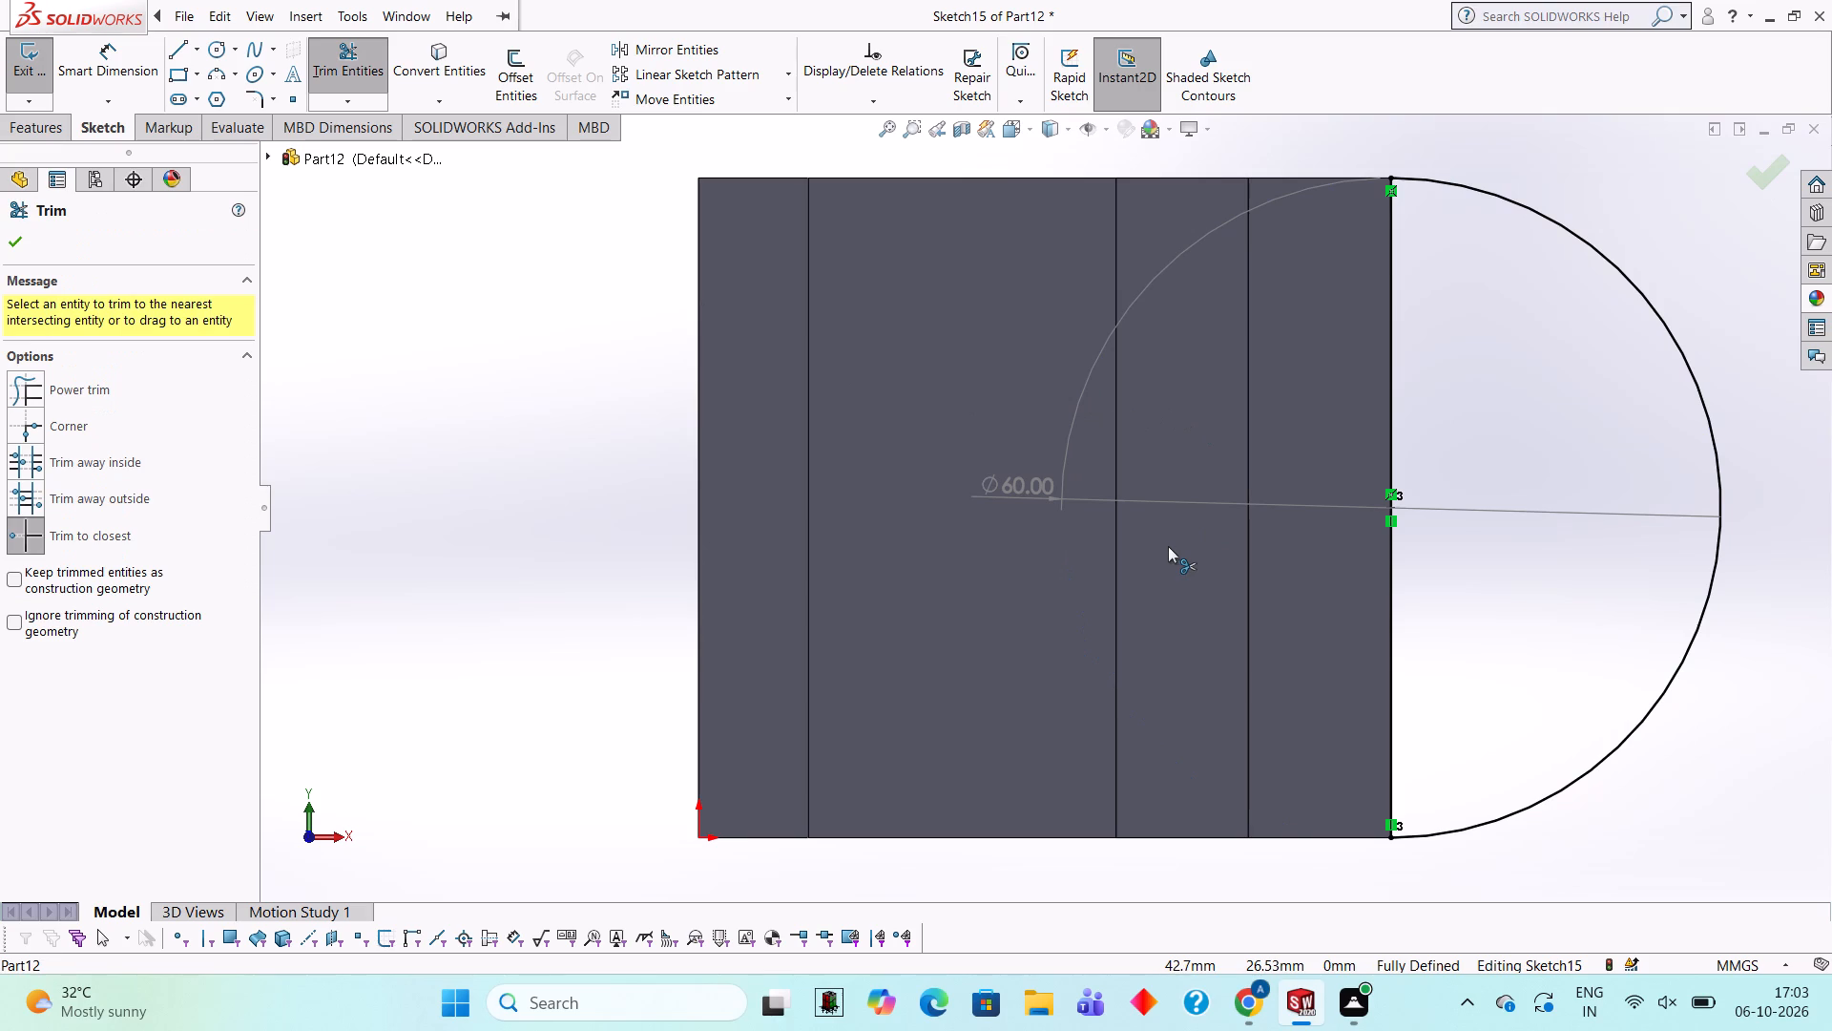
Boss-extrude the semicircle in the reversed direction, down alongside the plate's end, with a blind depth of 12 mm and merged result.
click(59, 124)
click(60, 81)
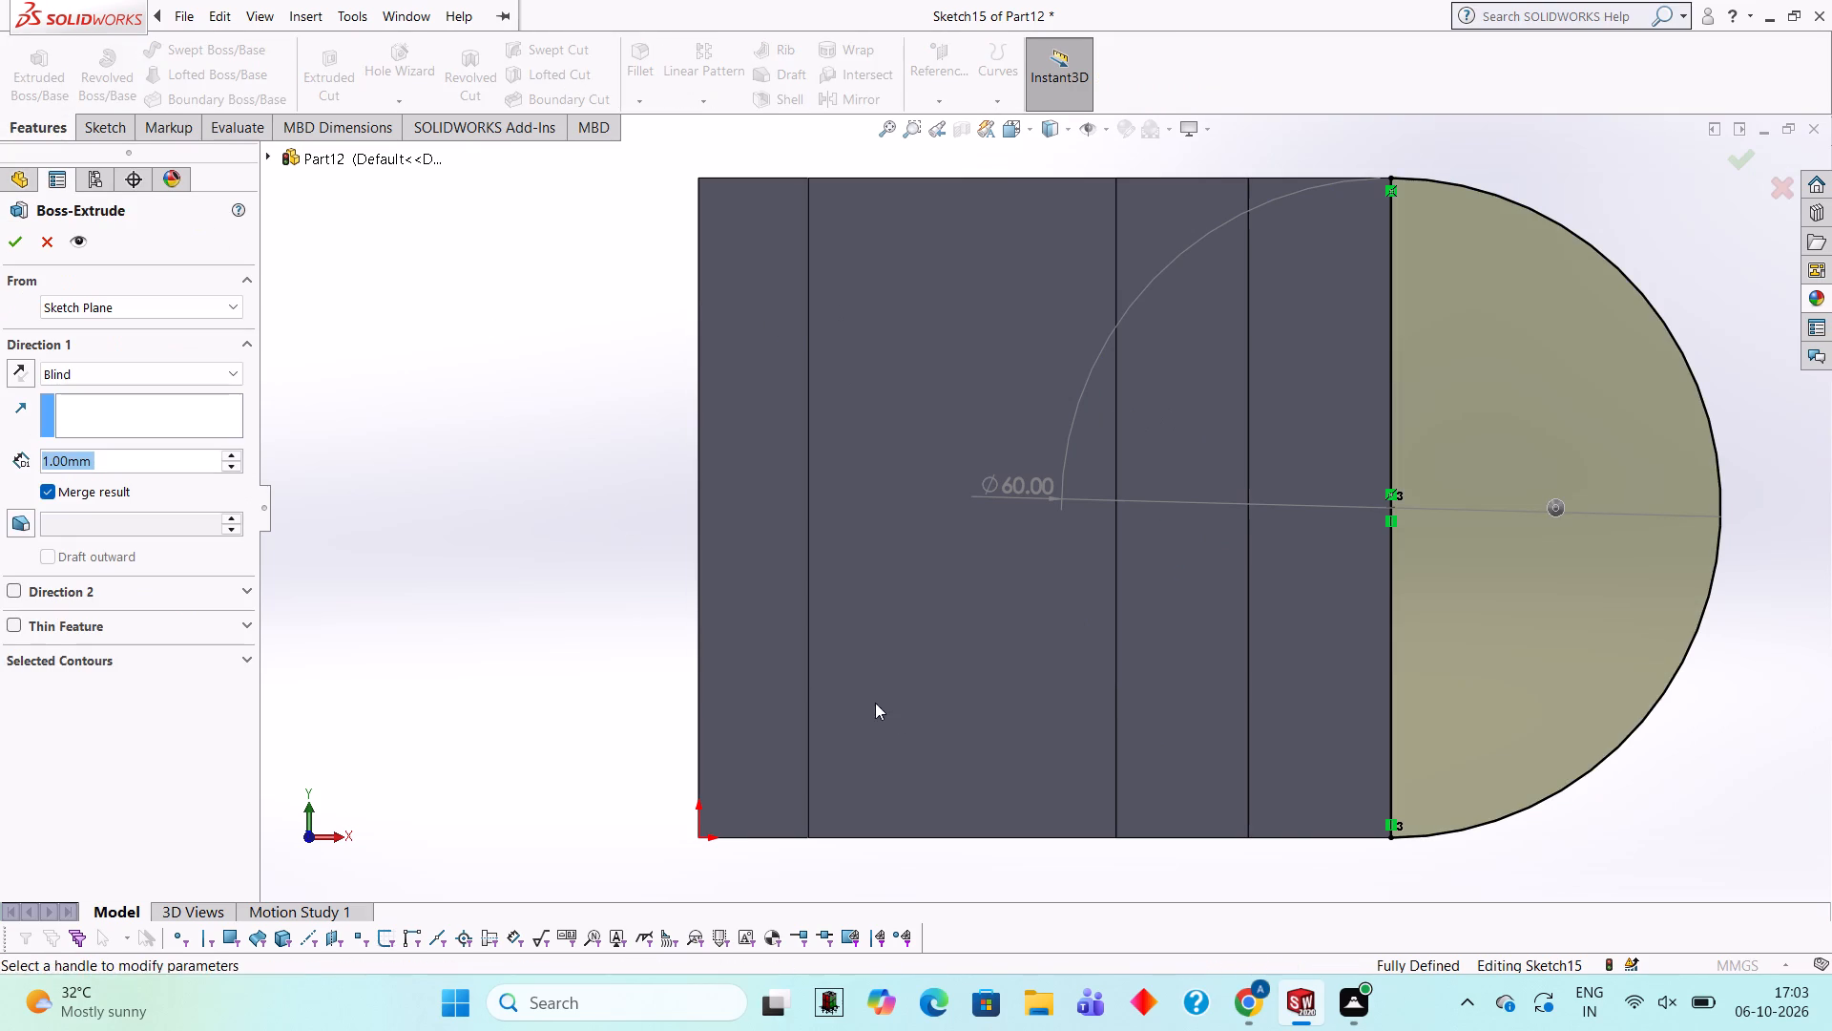
middle_drag(992, 734, 1003, 478)
middle_drag(1163, 632, 1136, 494)
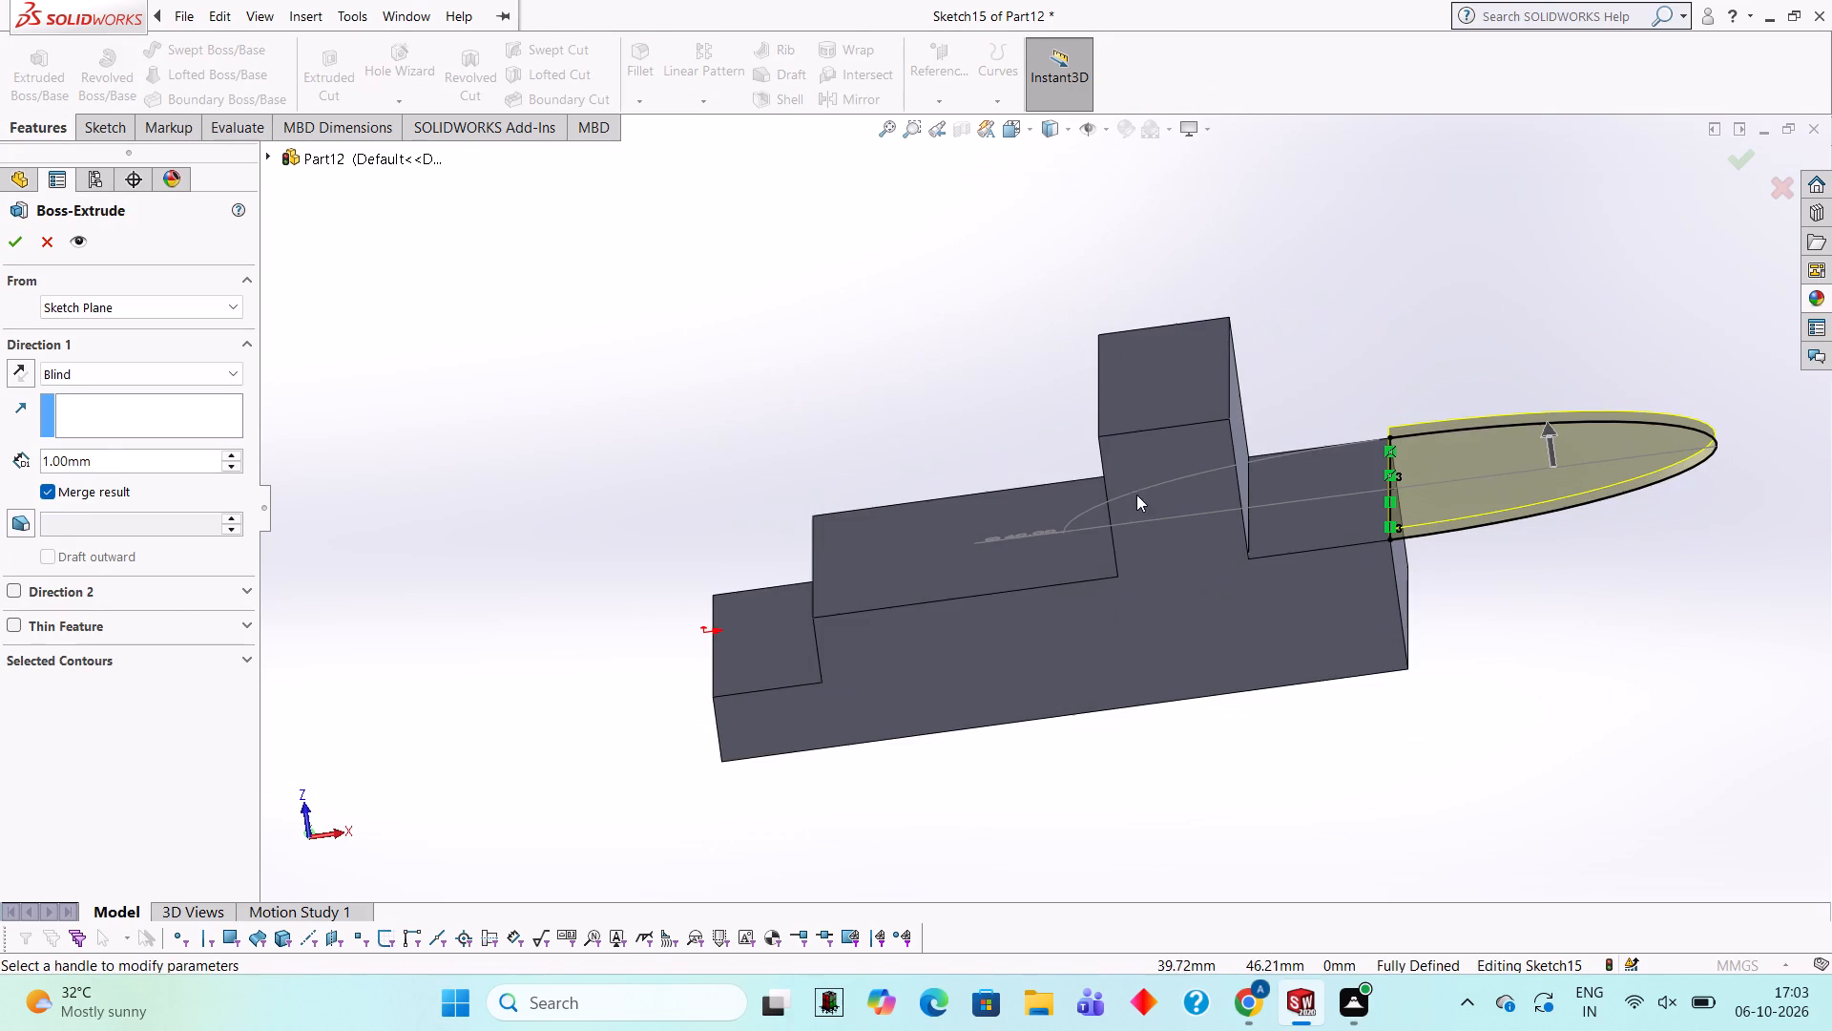
click(31, 384)
click(124, 472)
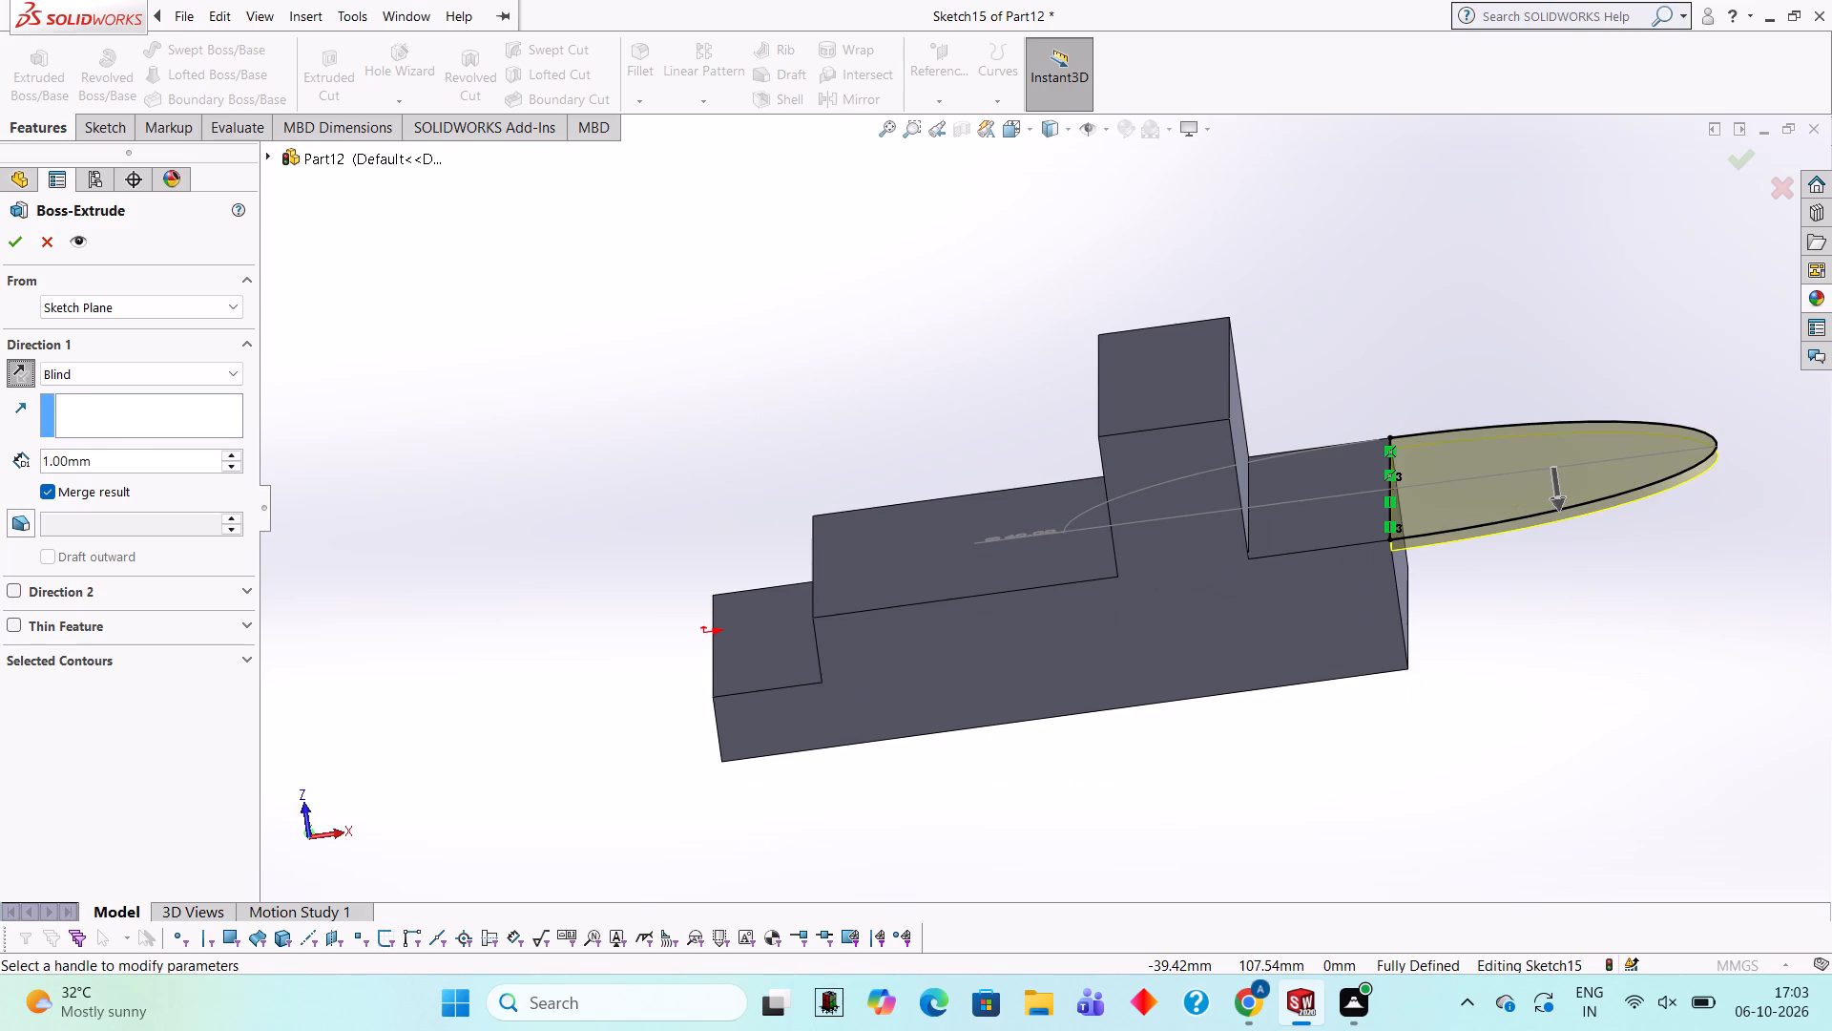
key(BackSpace)
key(BackSpace)
key(BackSpace)
key(BackSpace)
key(BackSpace)
key(BackSpace)
key(BackSpace)
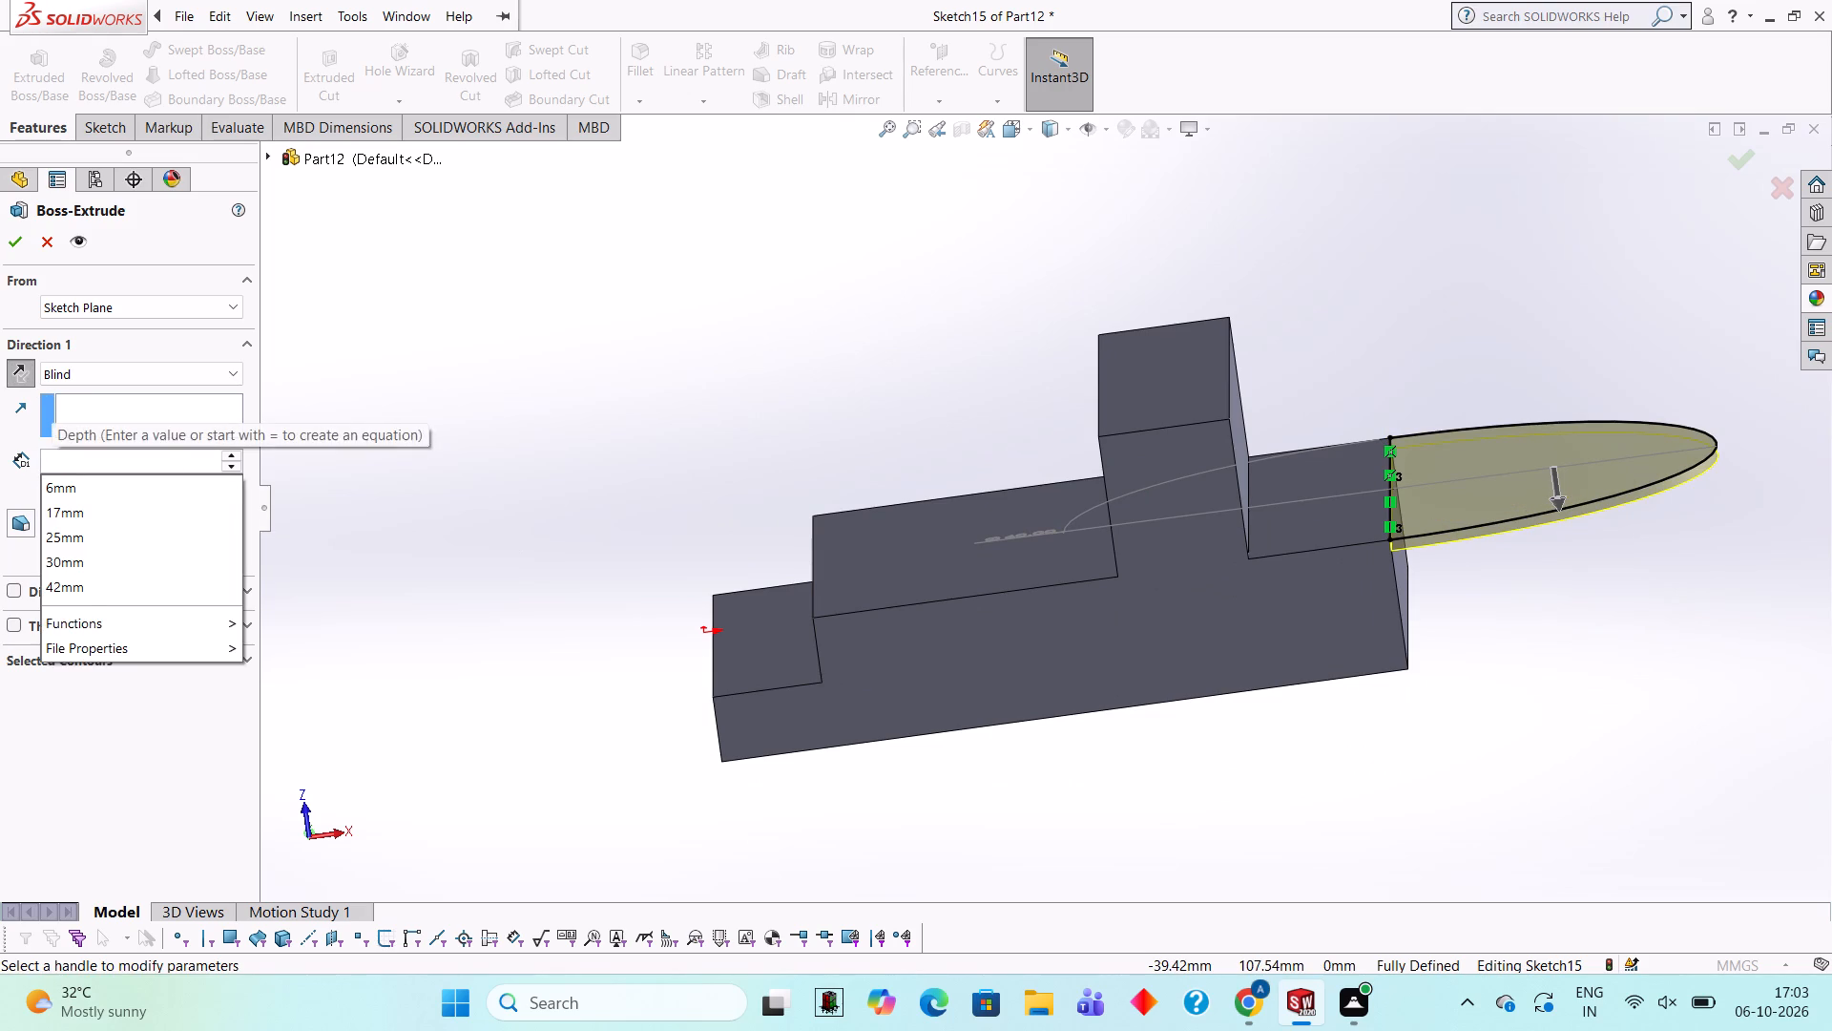
key(1)
key(2)
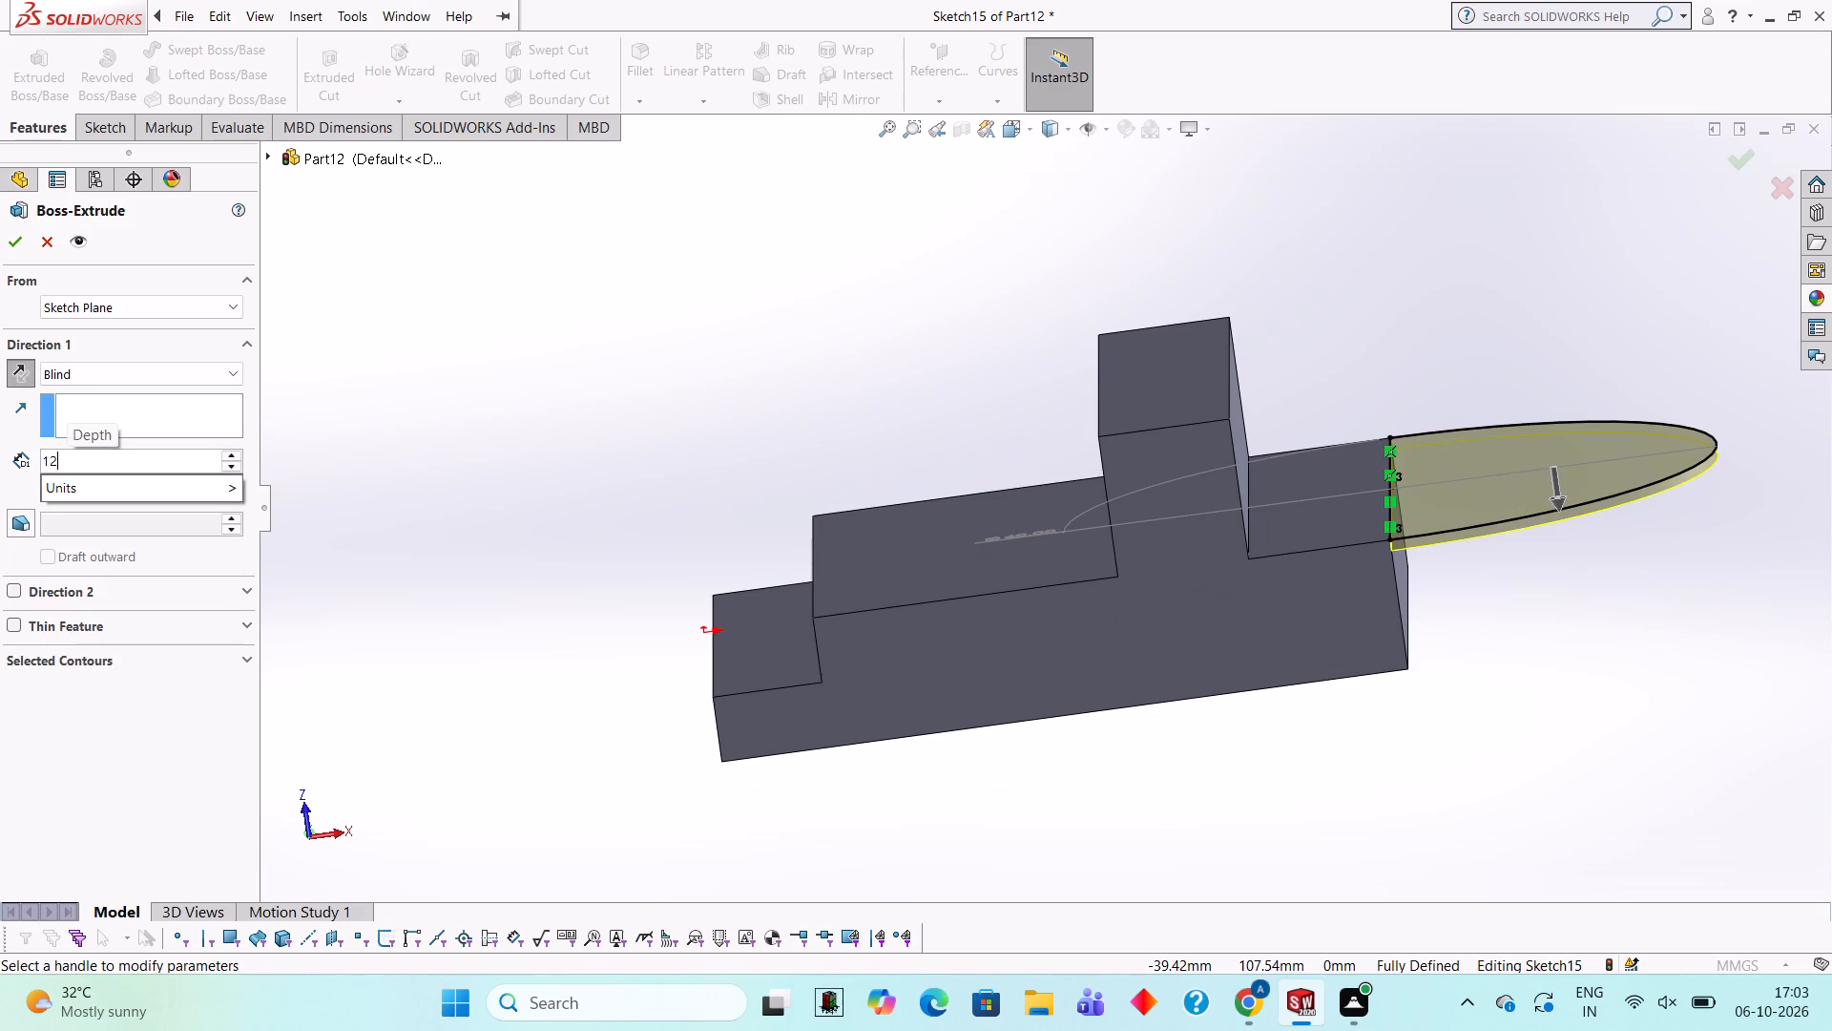
key(Return)
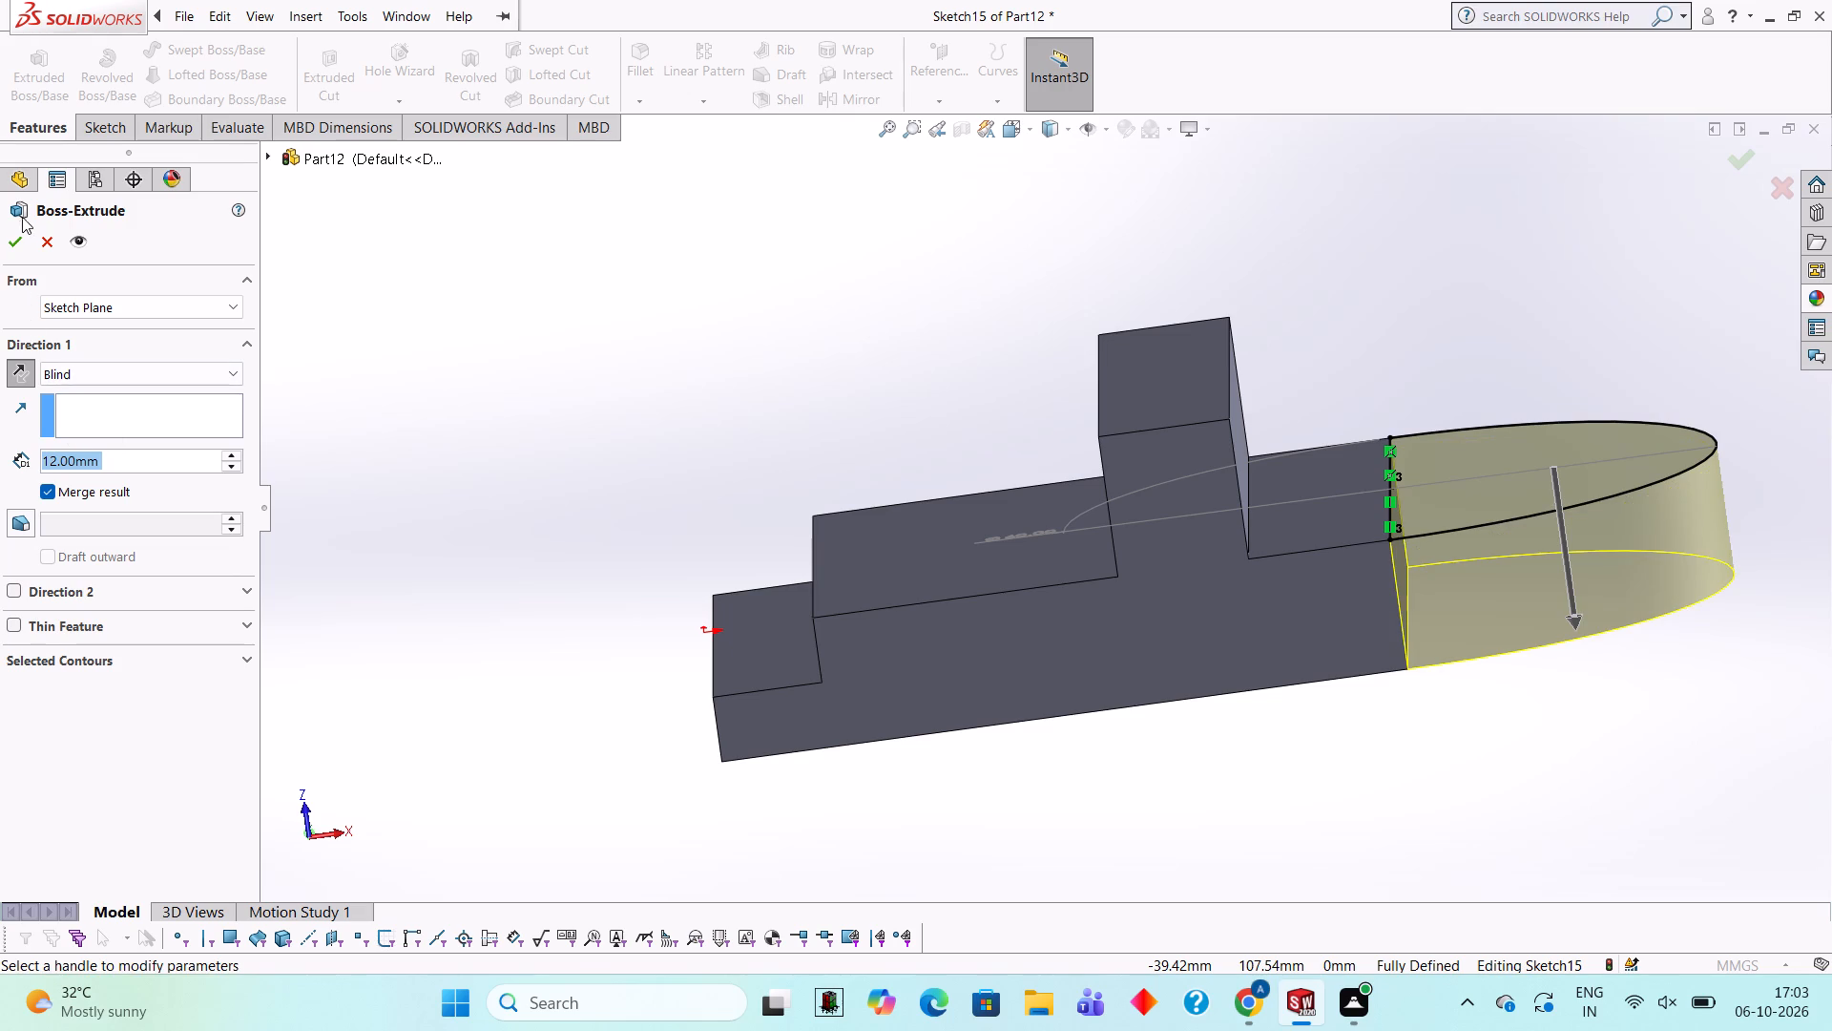
click(19, 250)
click(768, 349)
On the plate's long side face, viewed normal, sketch a 15 mm horizontal line from the rib's upper corner toward the stepped end.
scroll(768, 349, up, 1)
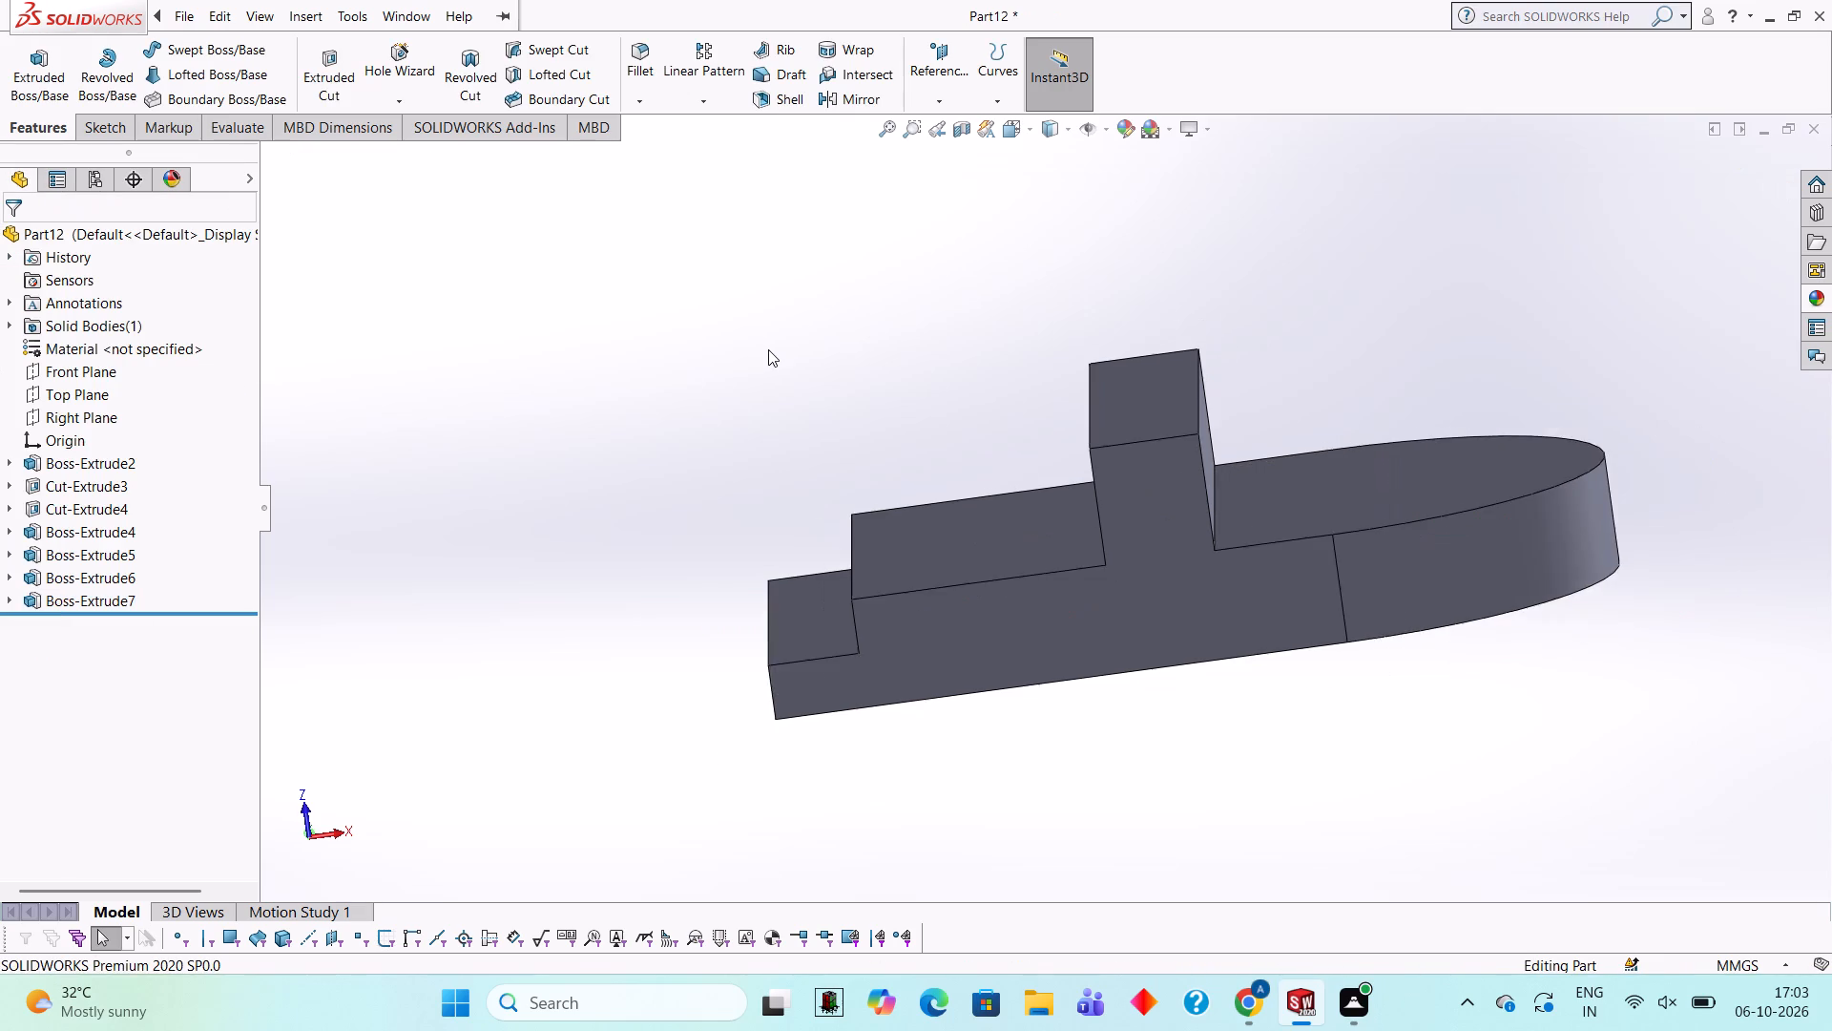
middle_drag(768, 349, 768, 543)
scroll(832, 579, up, 3)
middle_drag(838, 635, 842, 691)
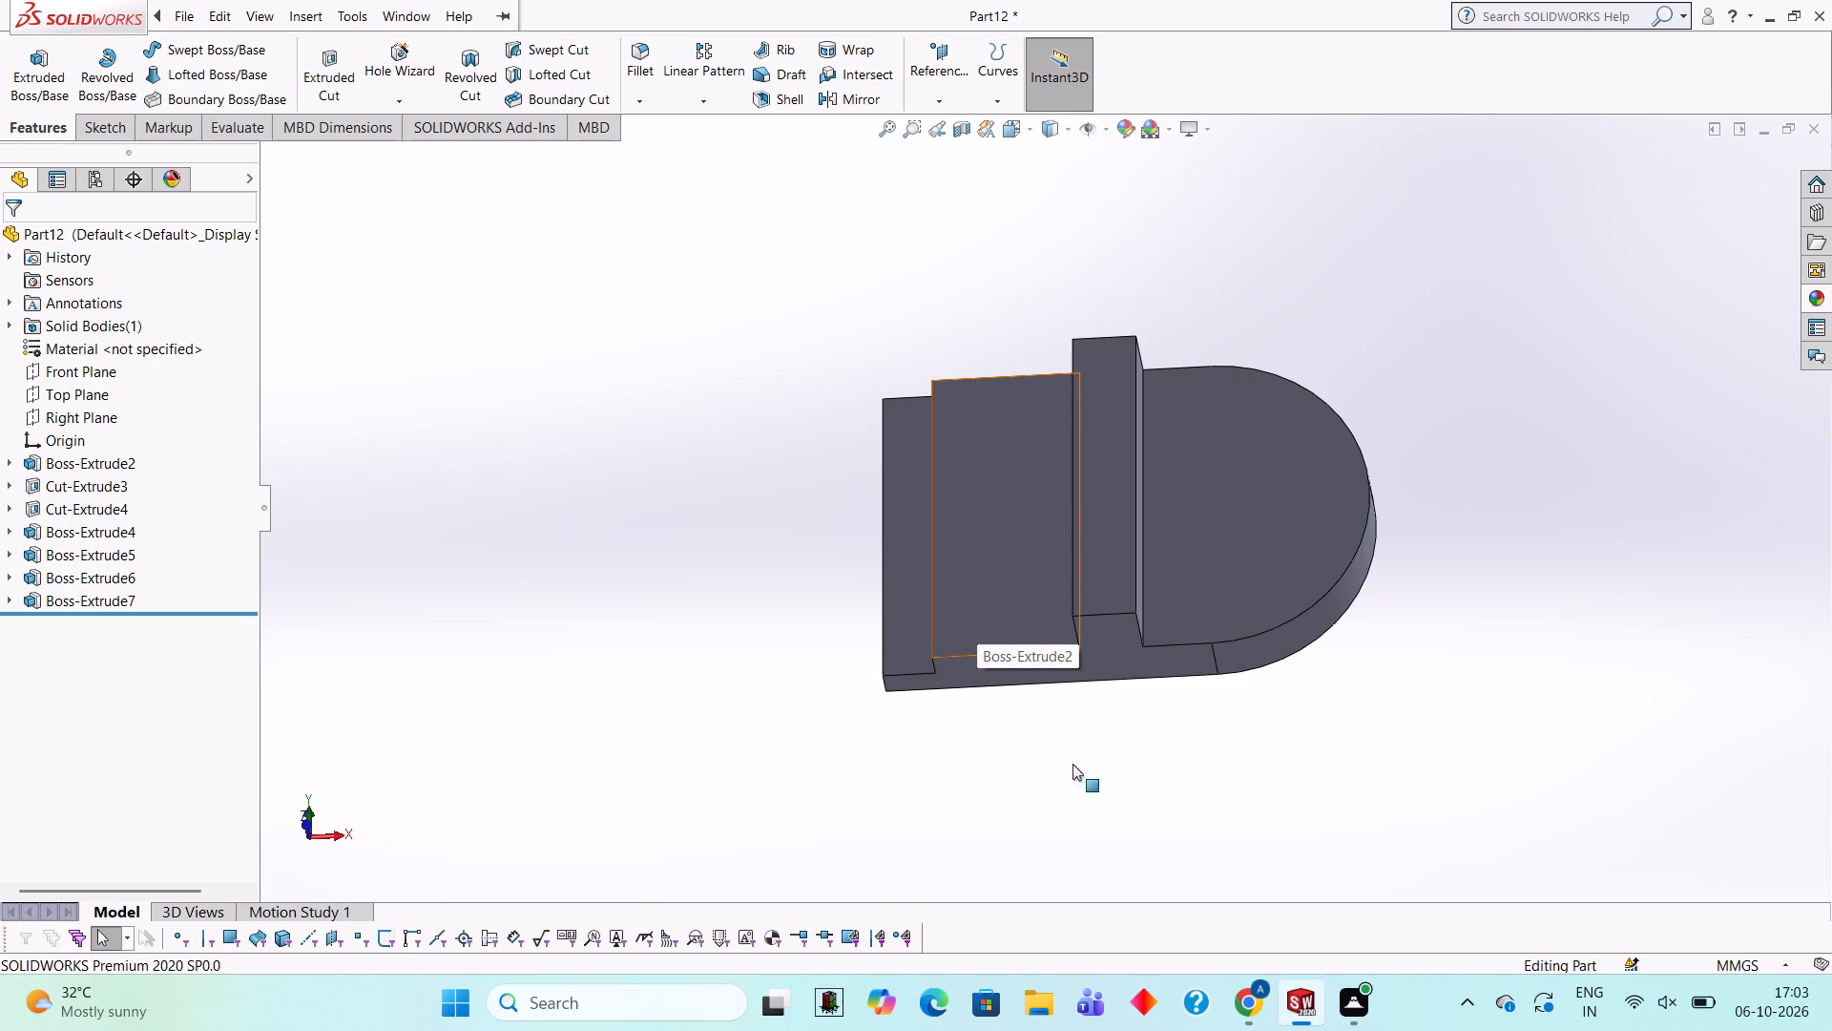
middle_drag(1159, 744, 1178, 652)
click(1030, 640)
click(1113, 585)
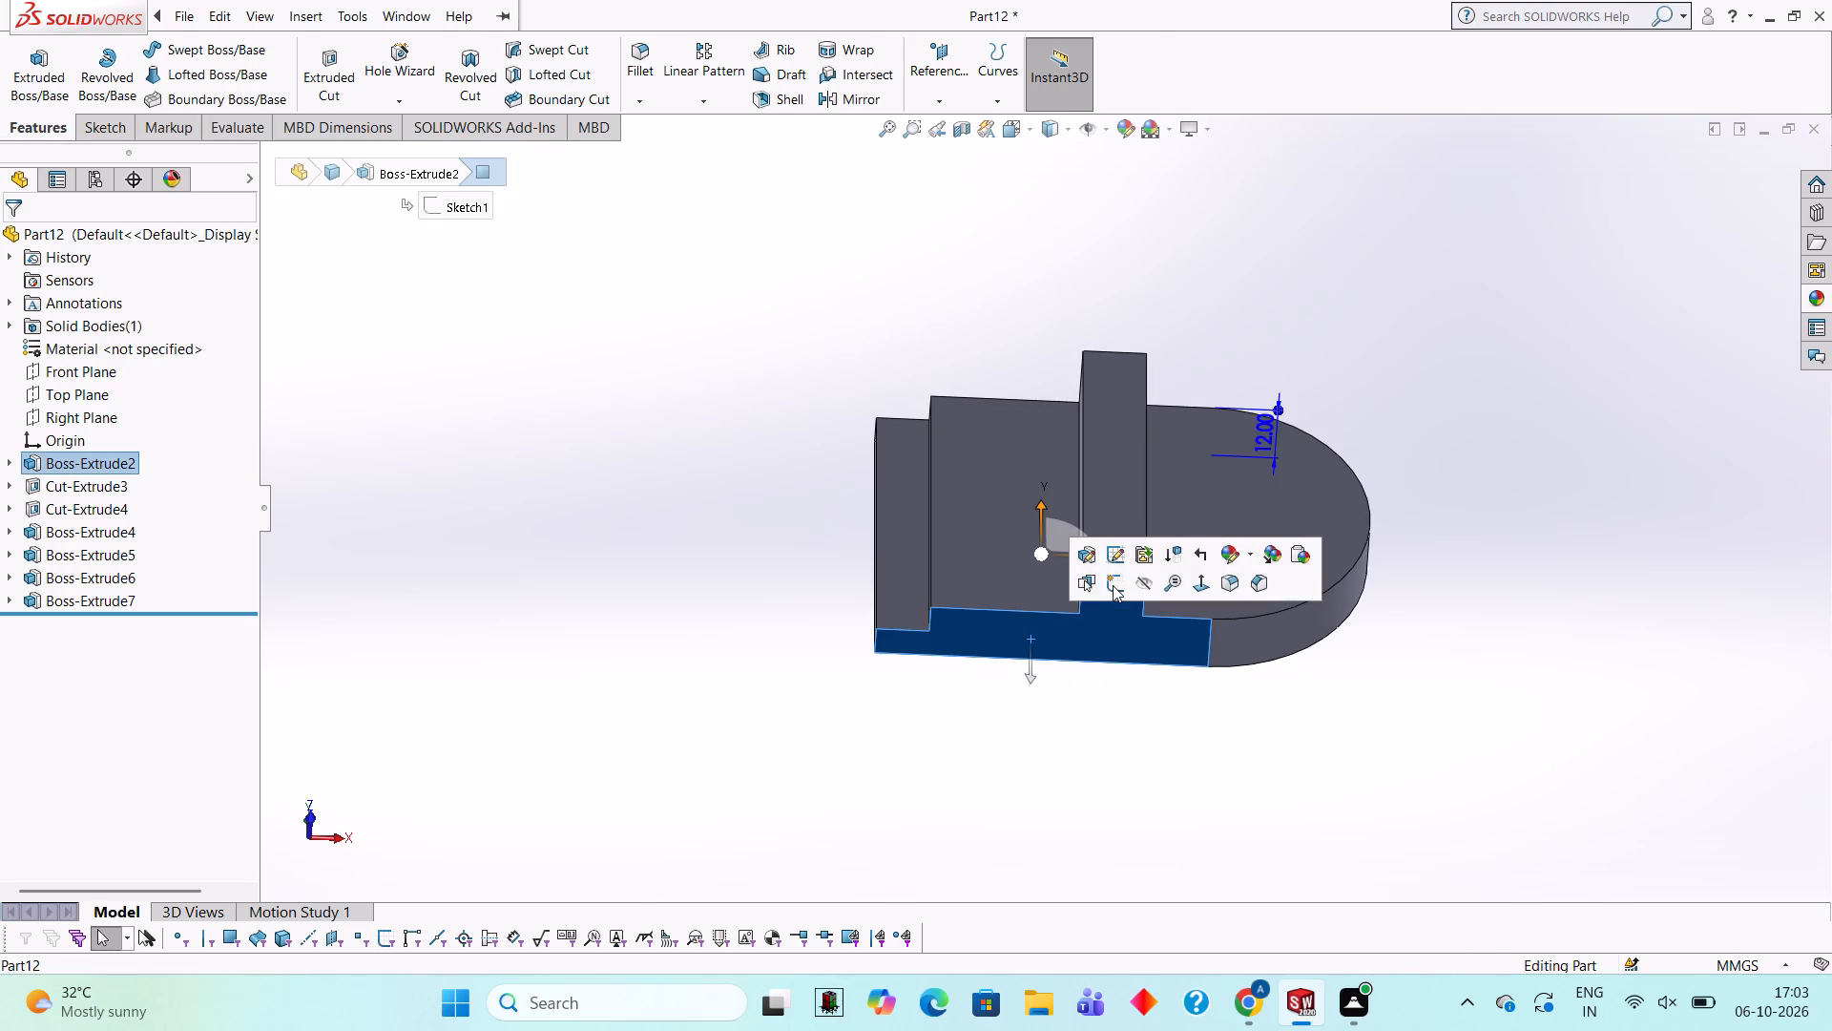
key(ctrl+8)
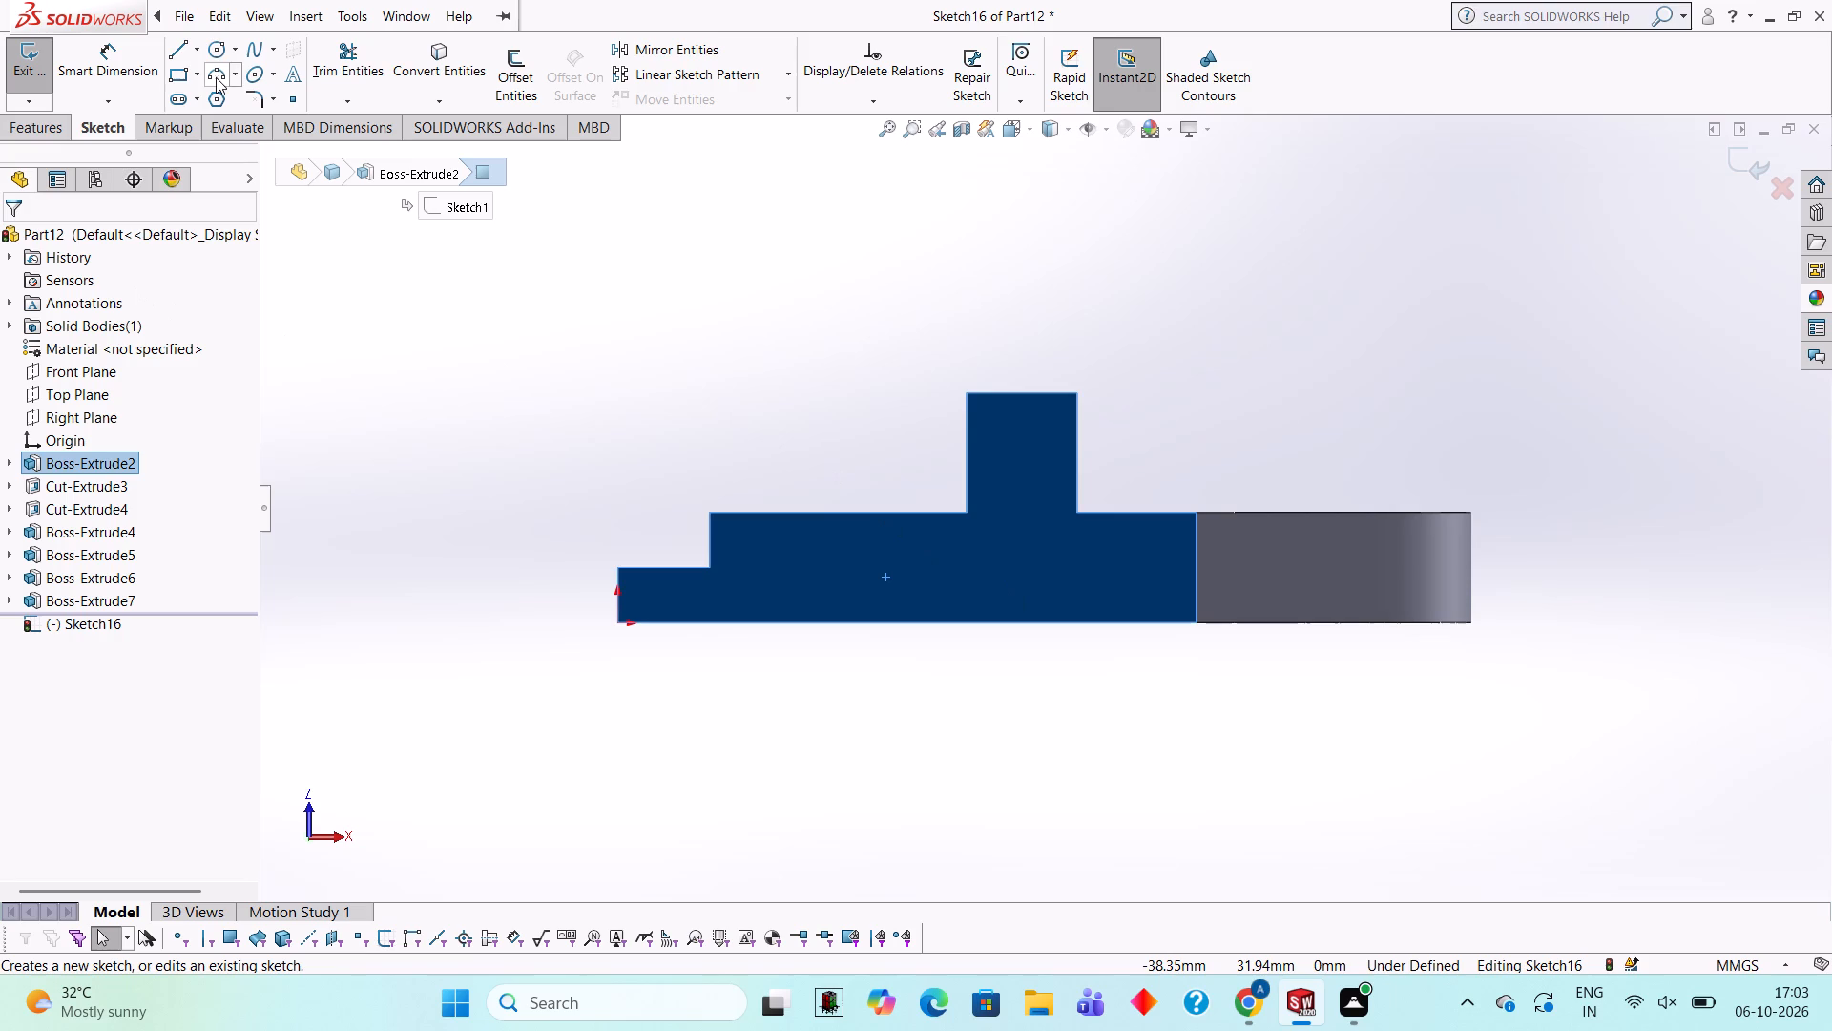
click(177, 43)
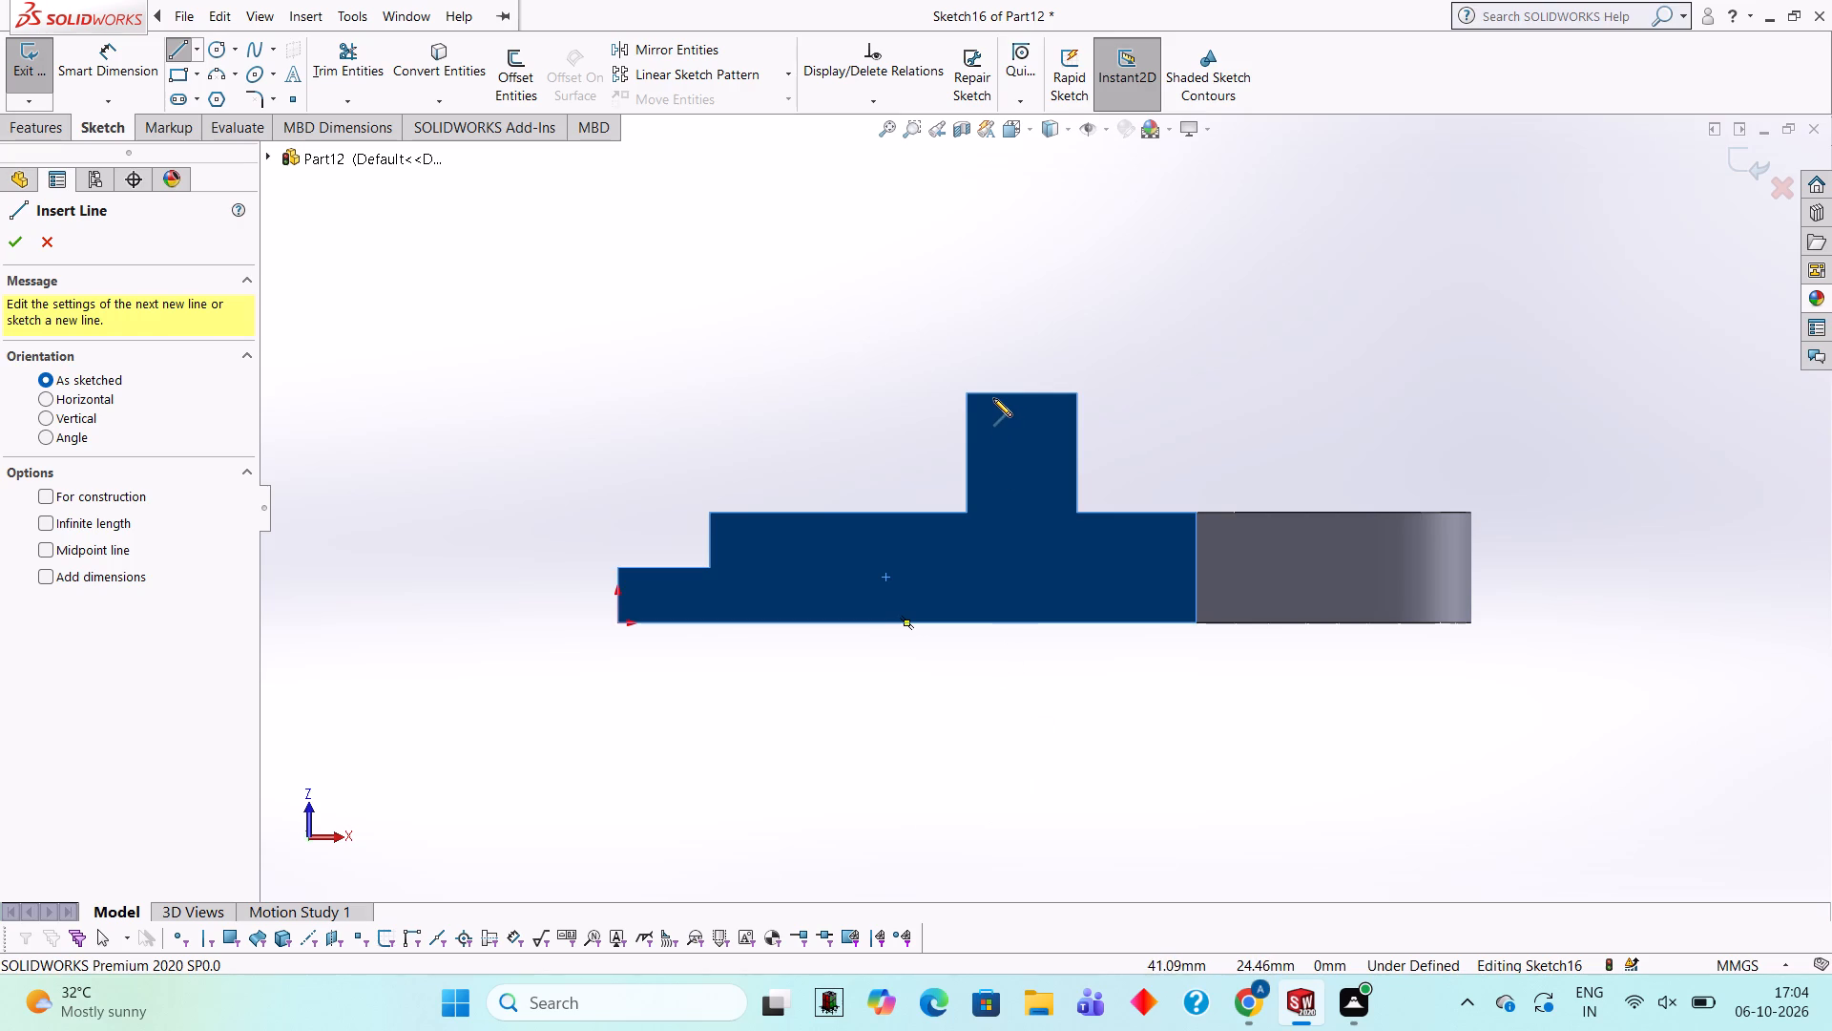
click(968, 394)
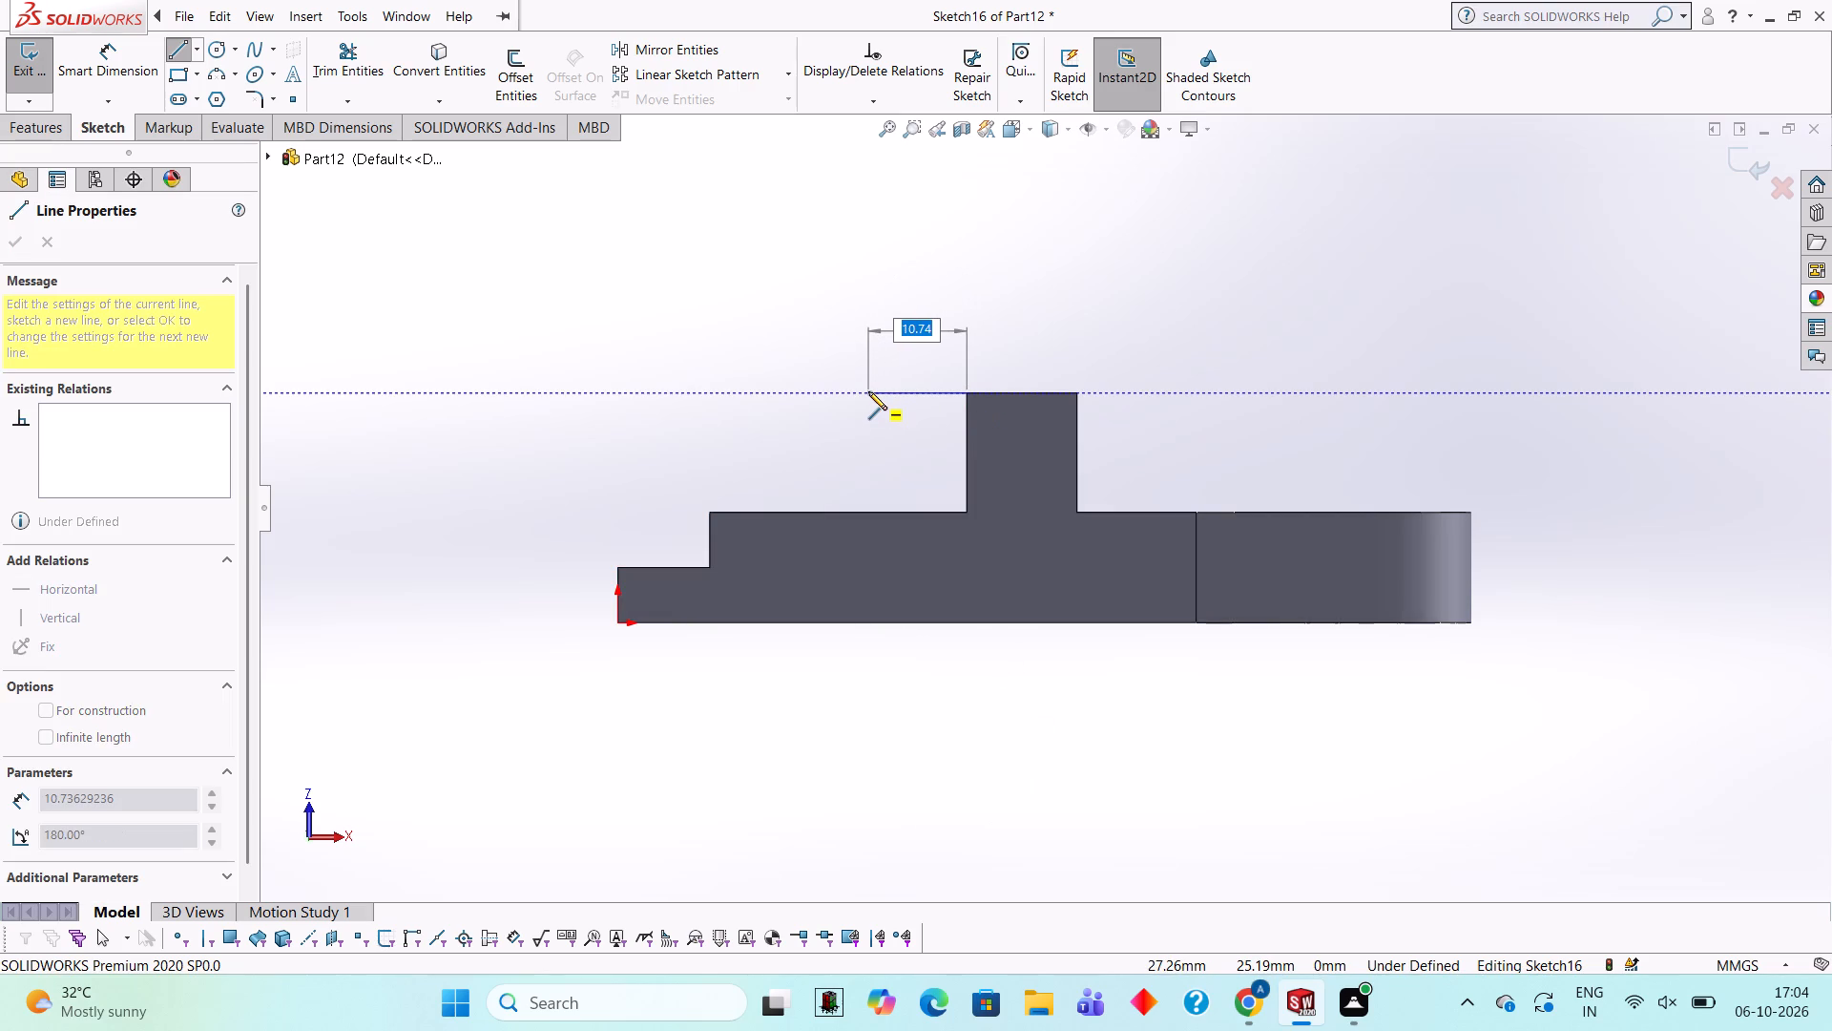
text(15)
key(Return)
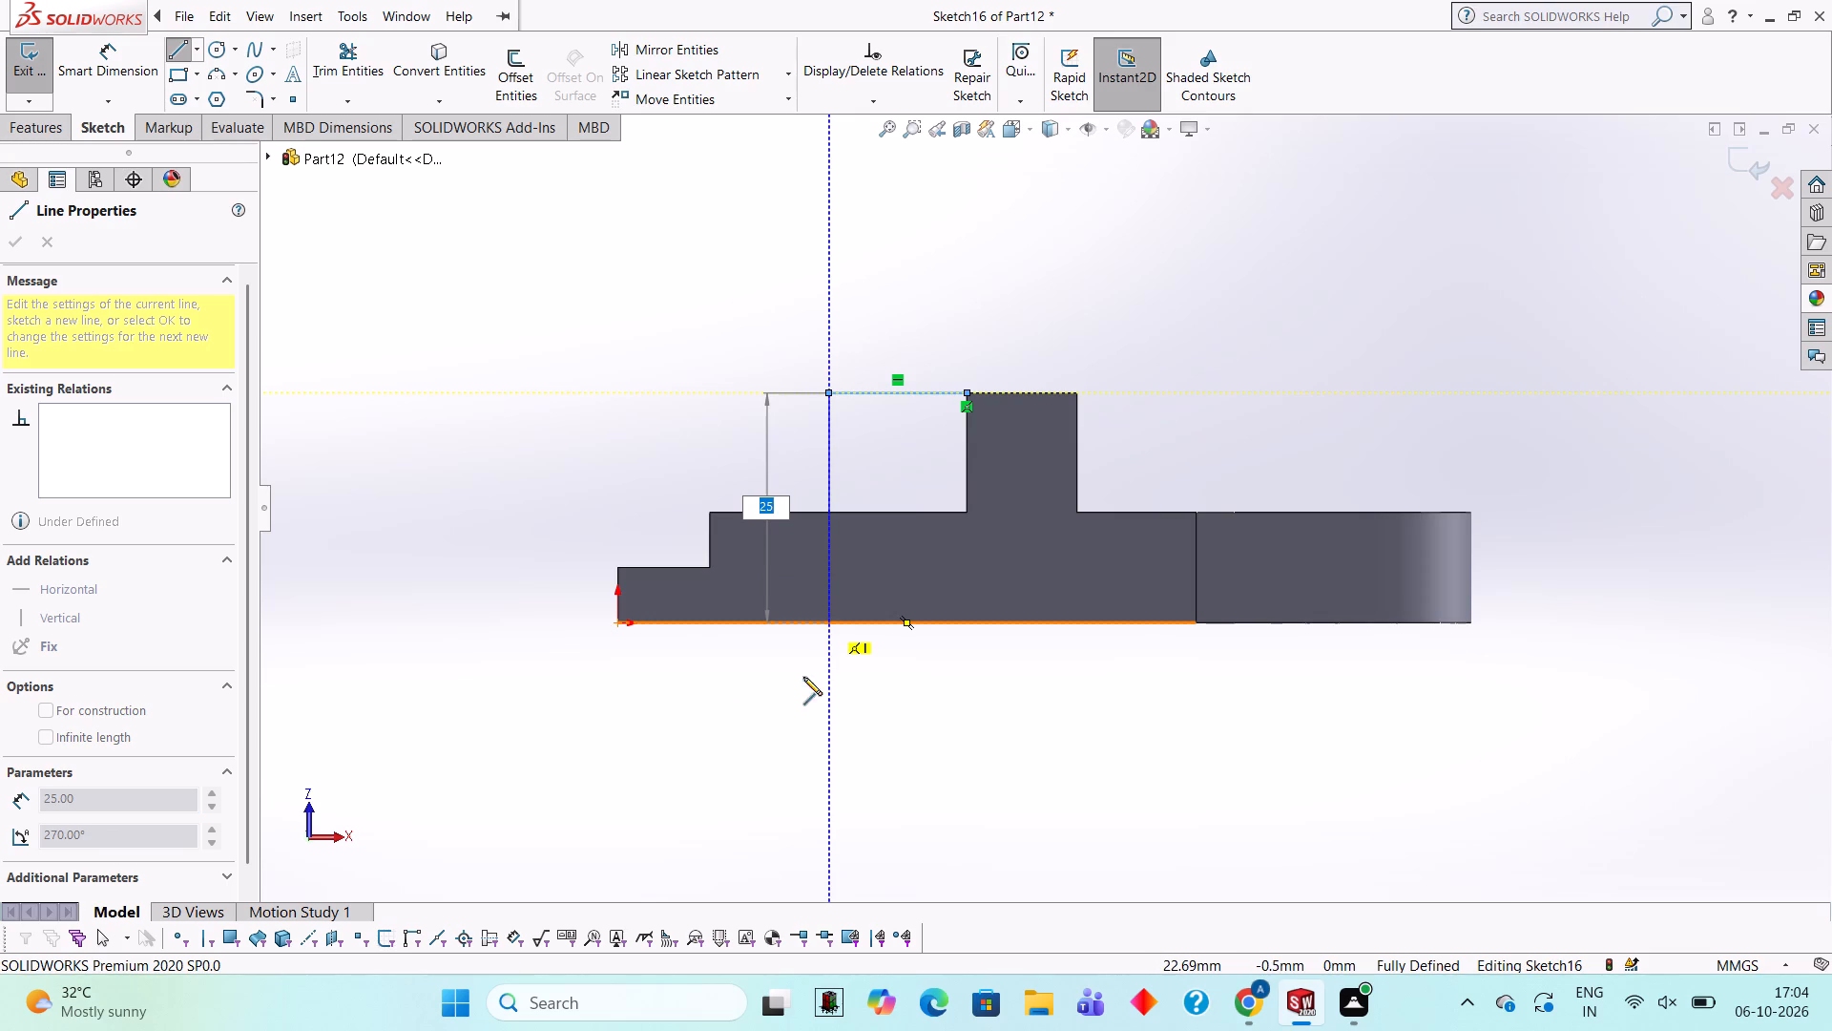
key(Escape)
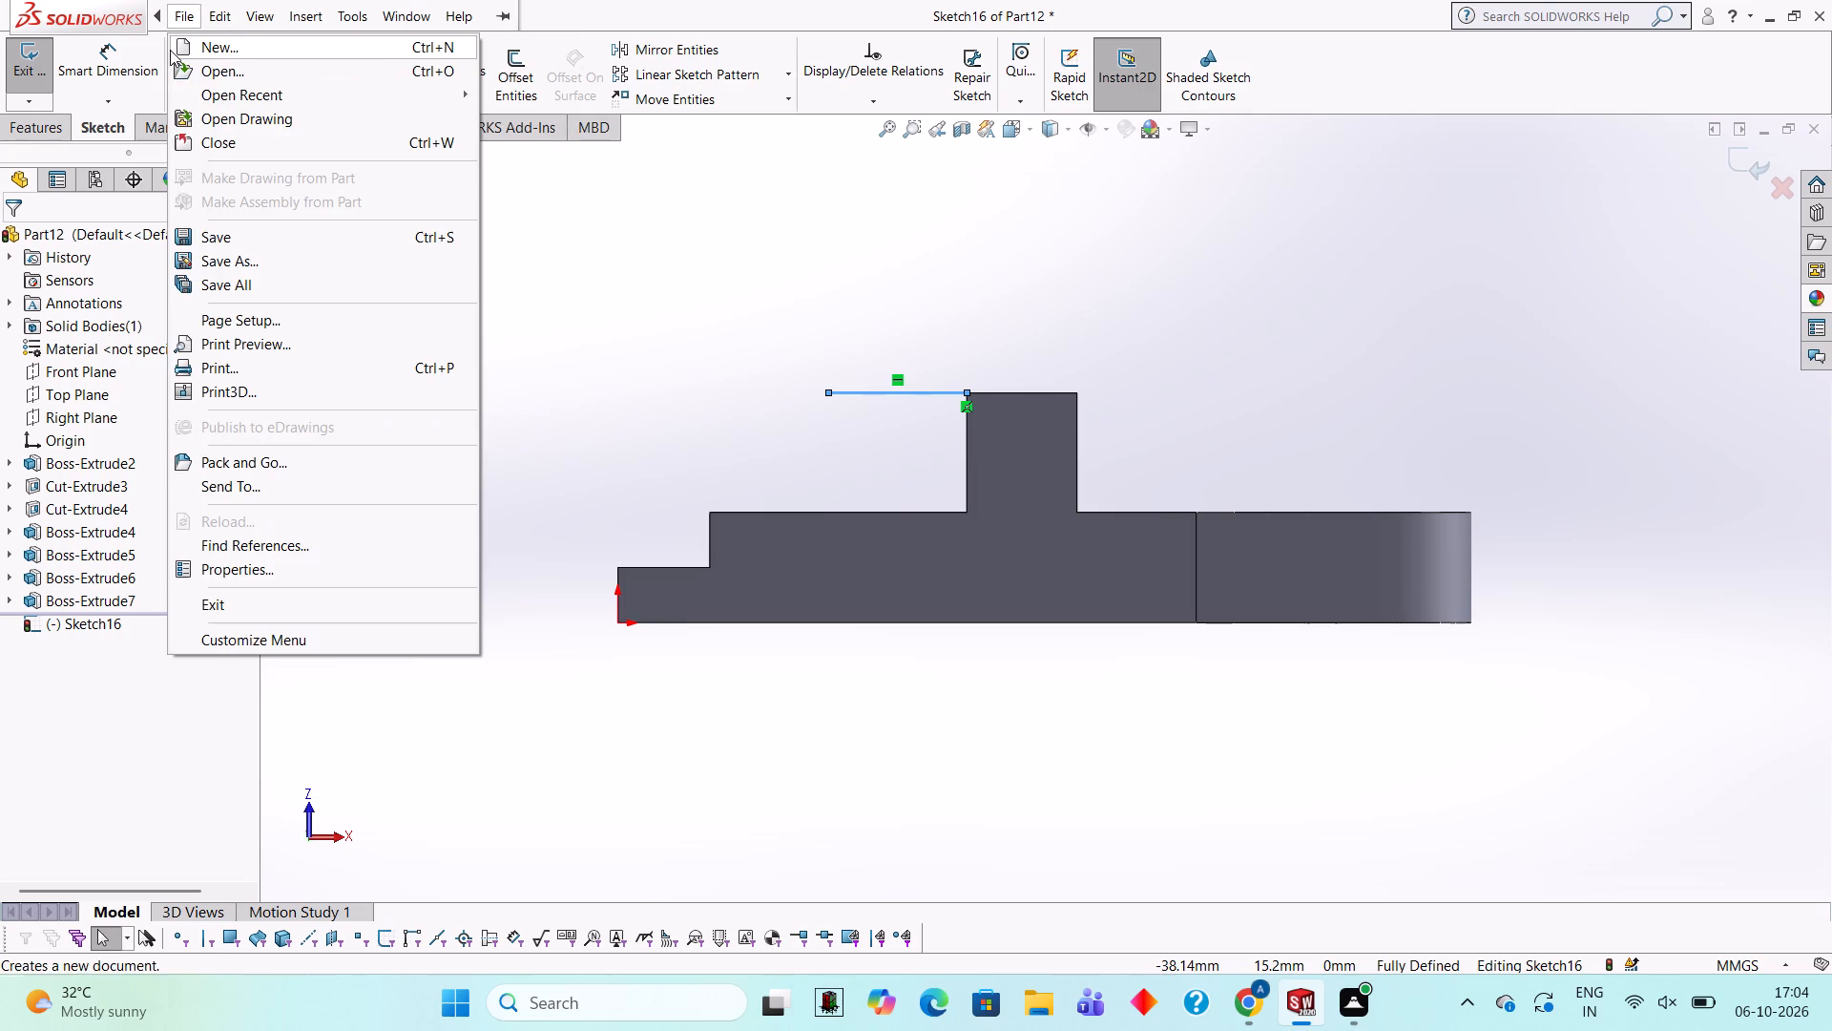
key(Escape)
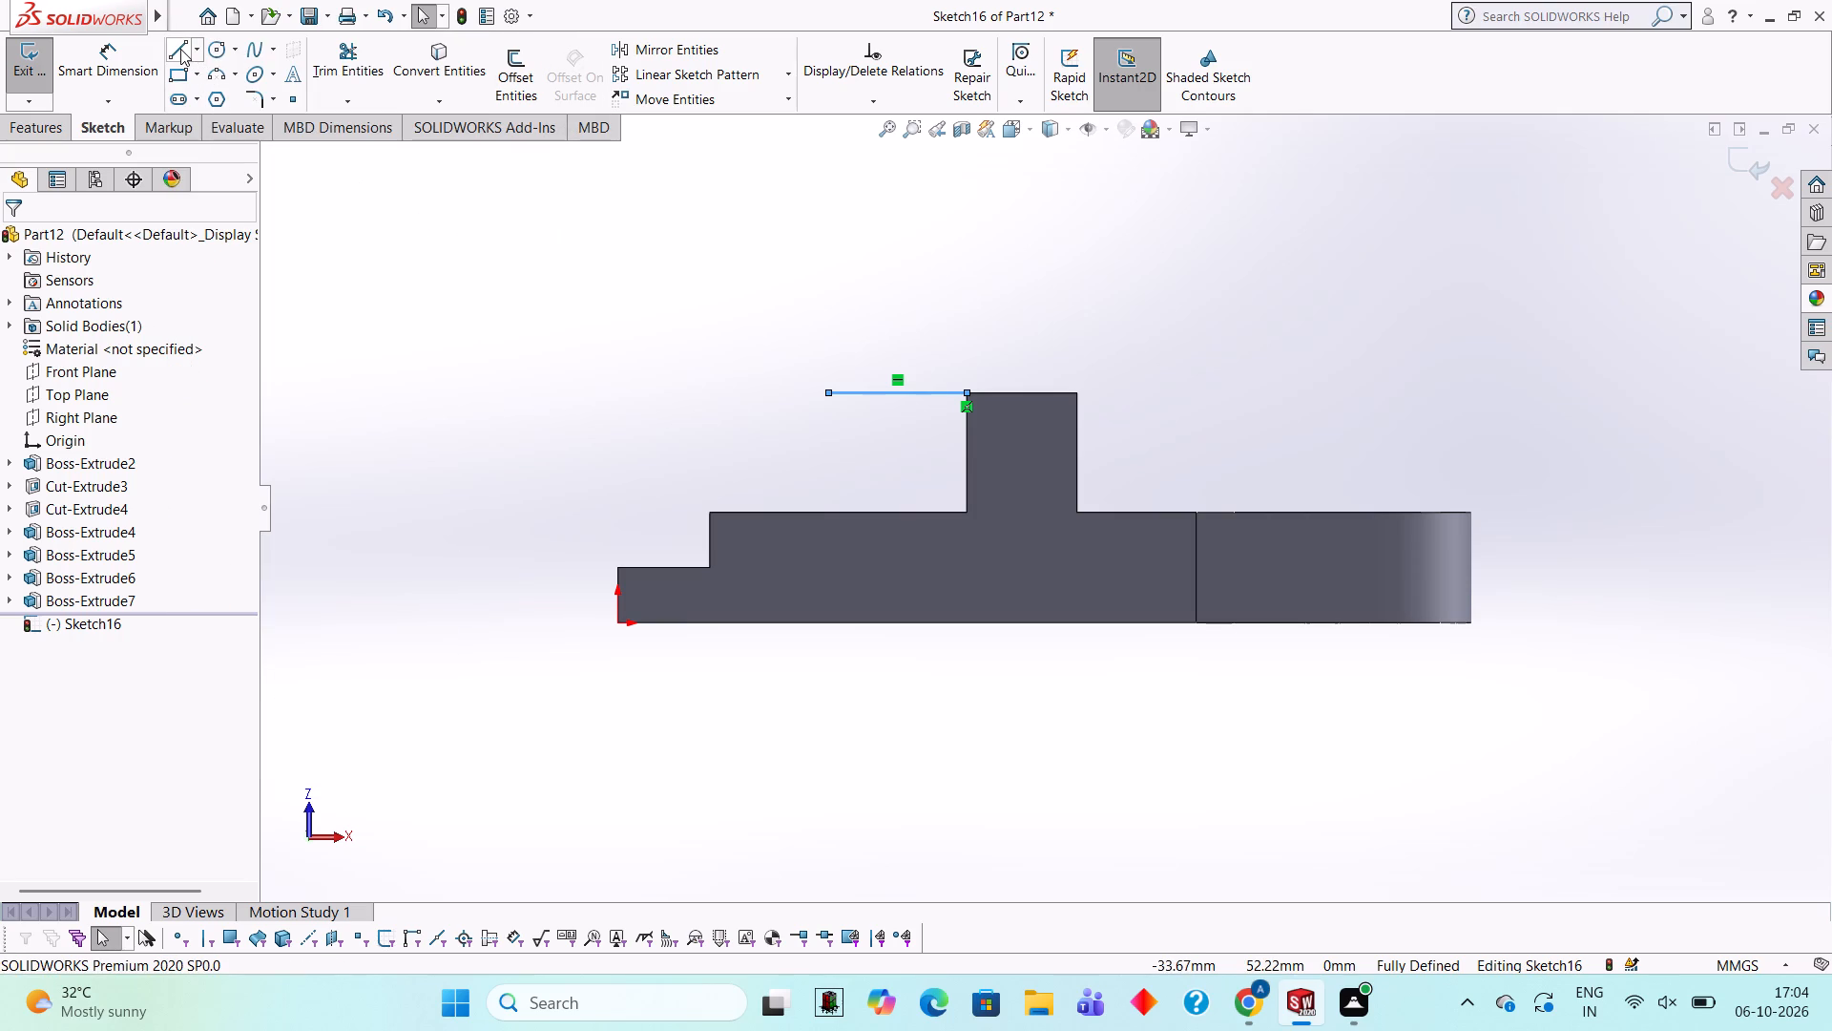
Draw a 55 mm vertical line up from the plate's bottom edge, passing through the free end of the 15 mm line.
click(180, 49)
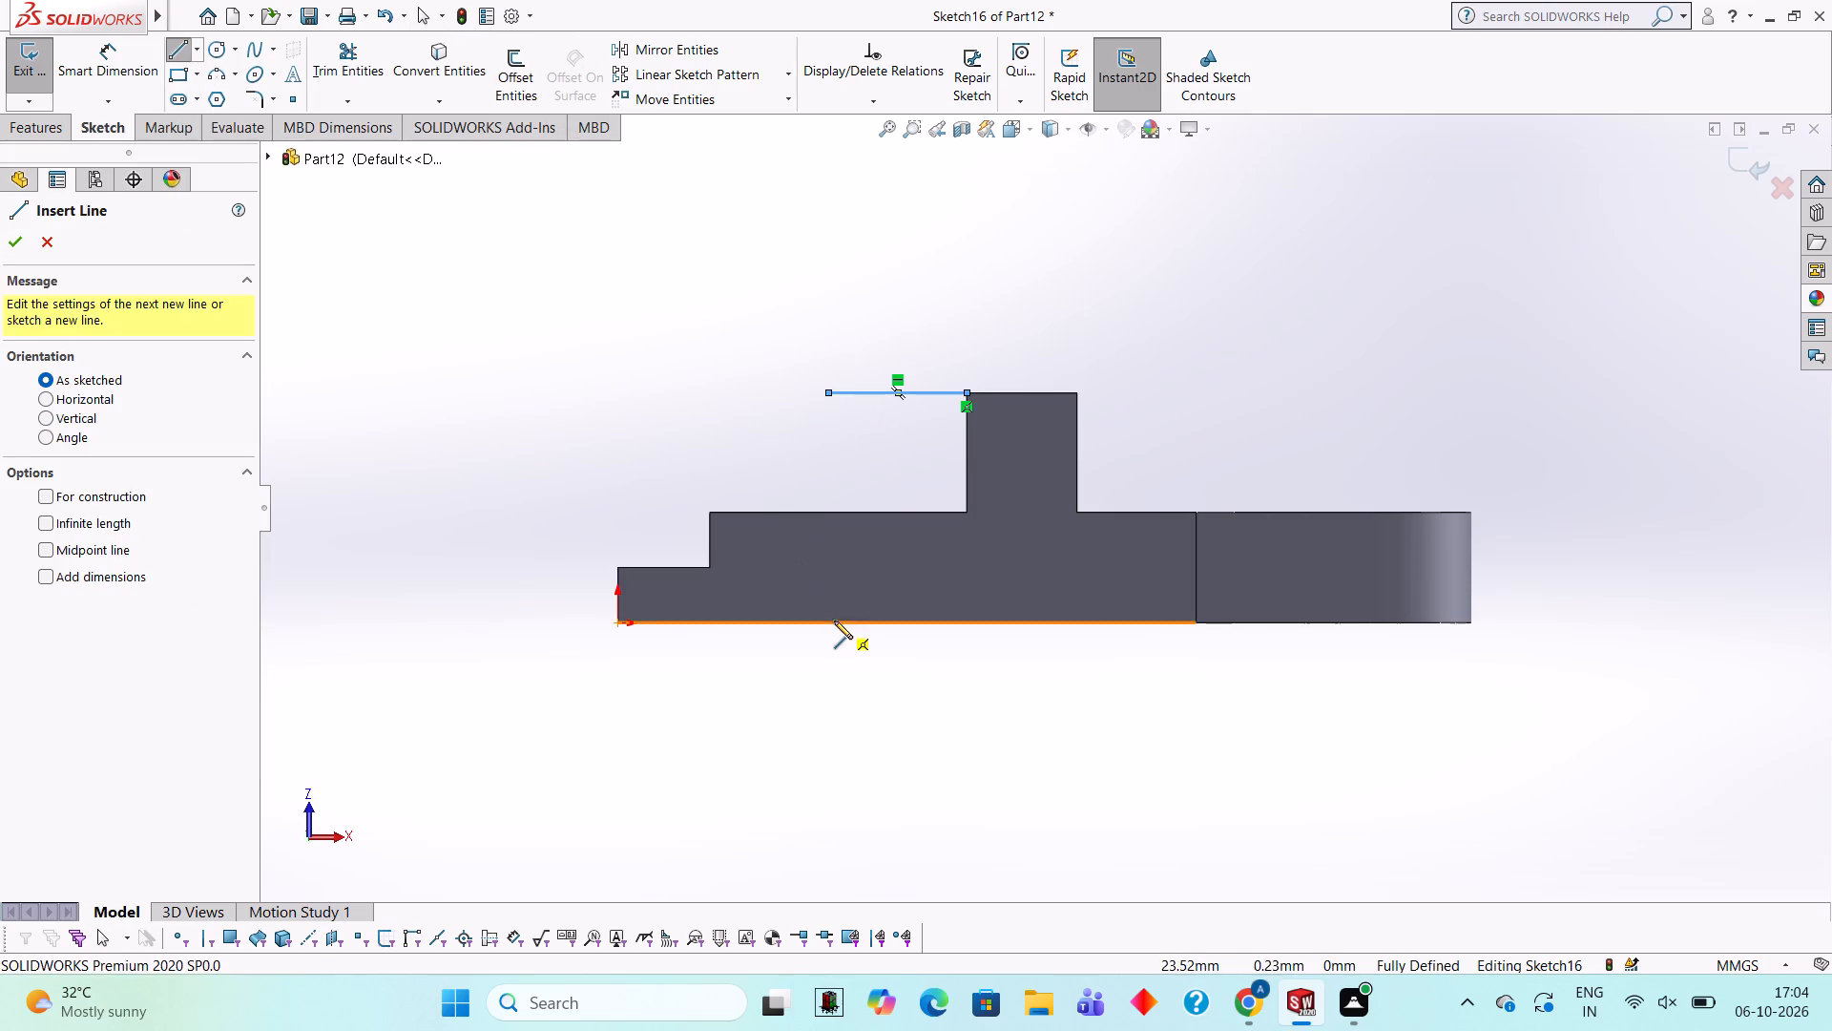
click(826, 624)
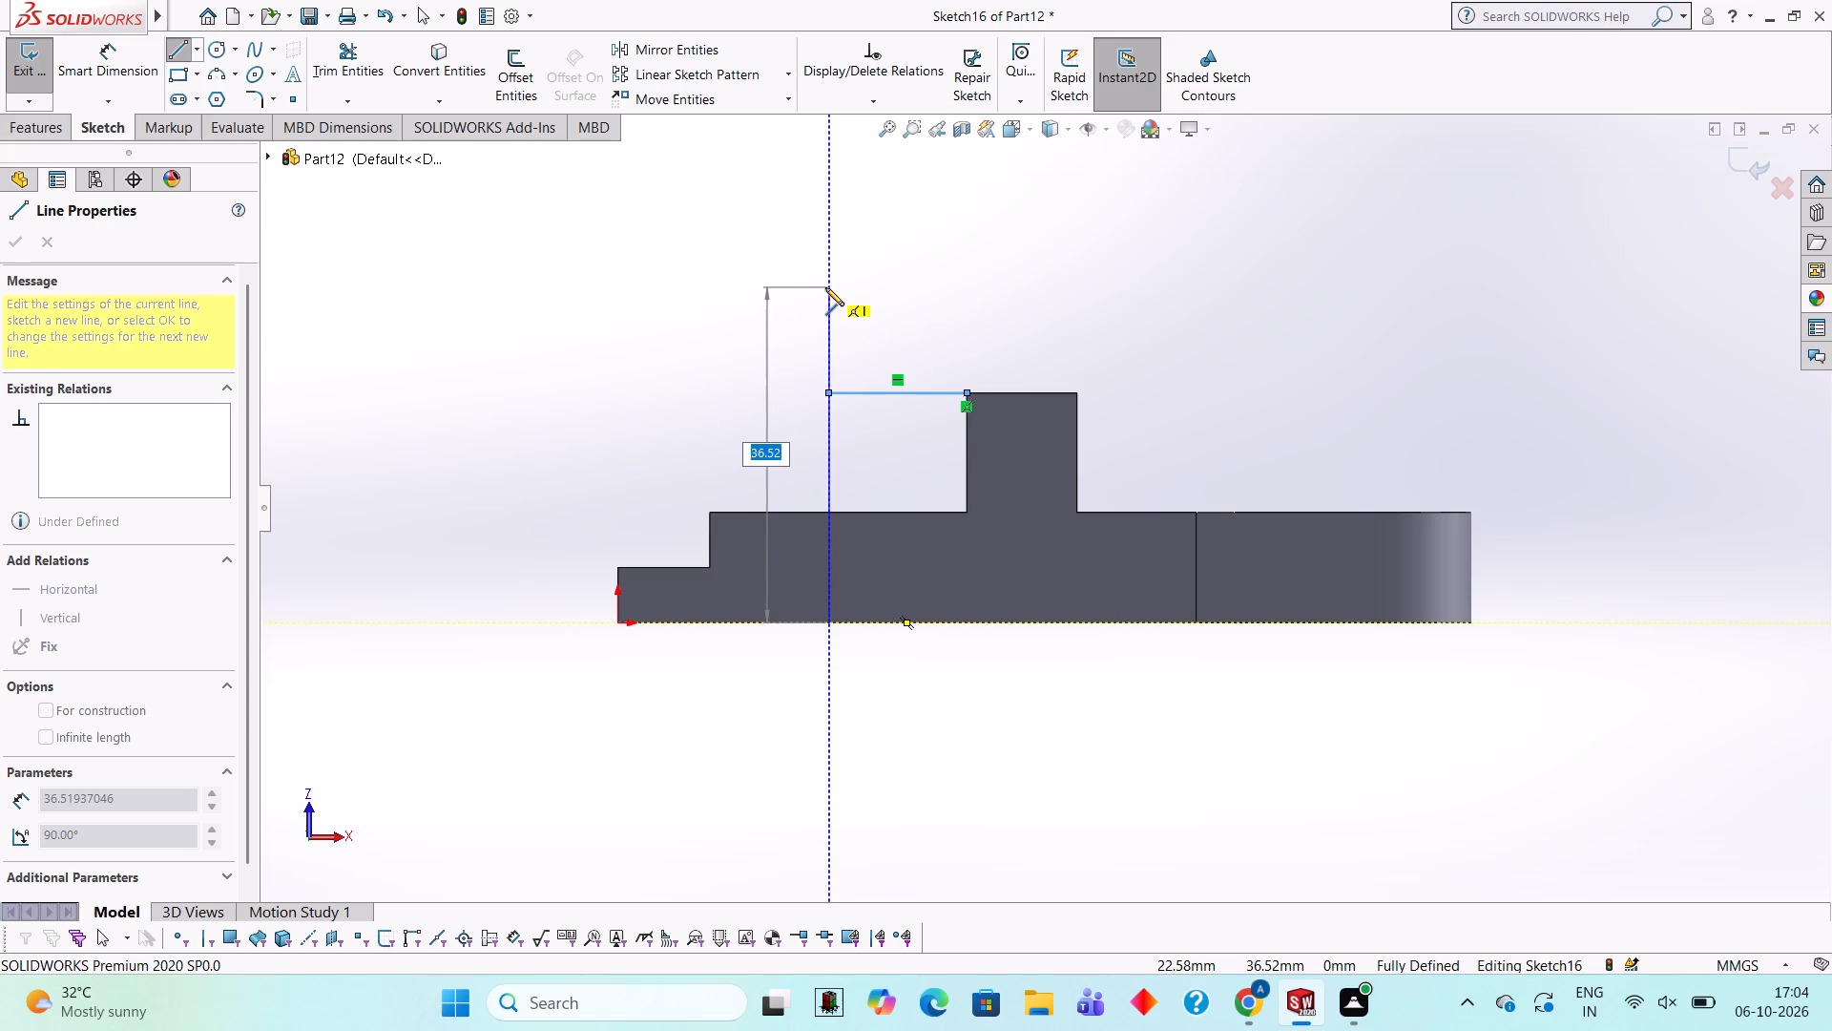
text(55)
key(Return)
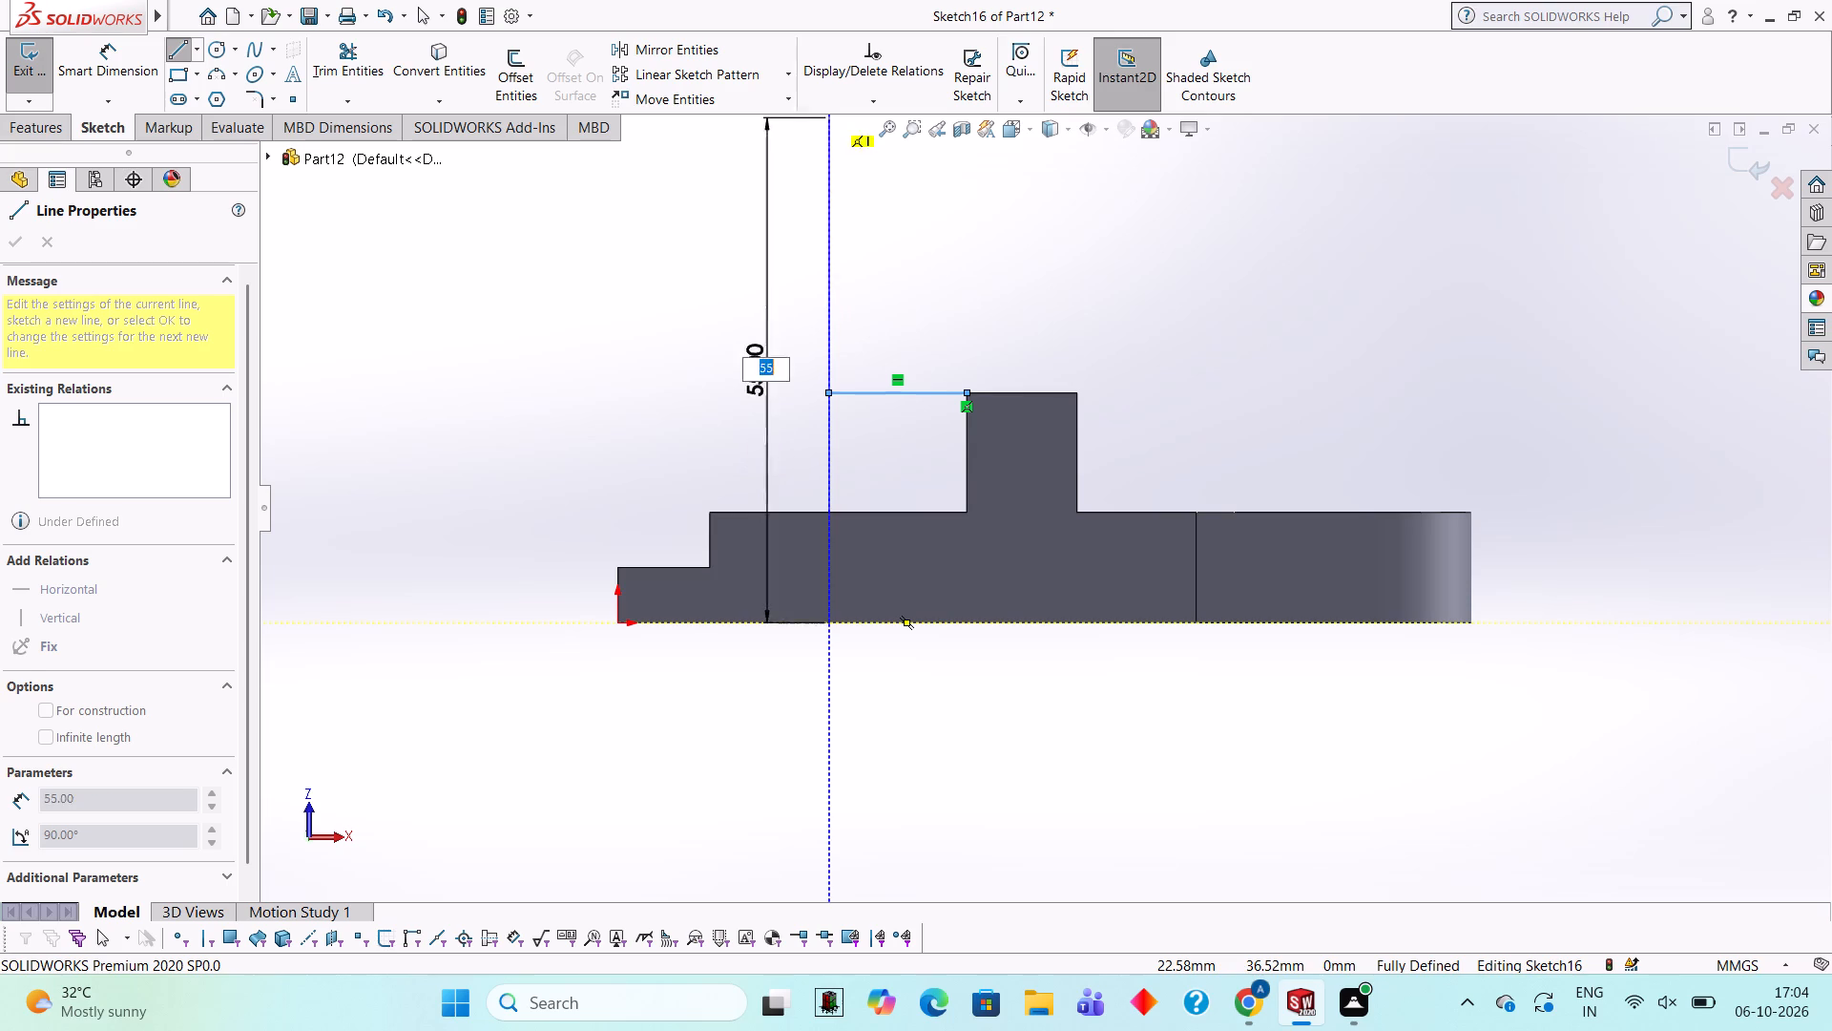
scroll(825, 287, up, 2)
scroll(885, 246, down, 1)
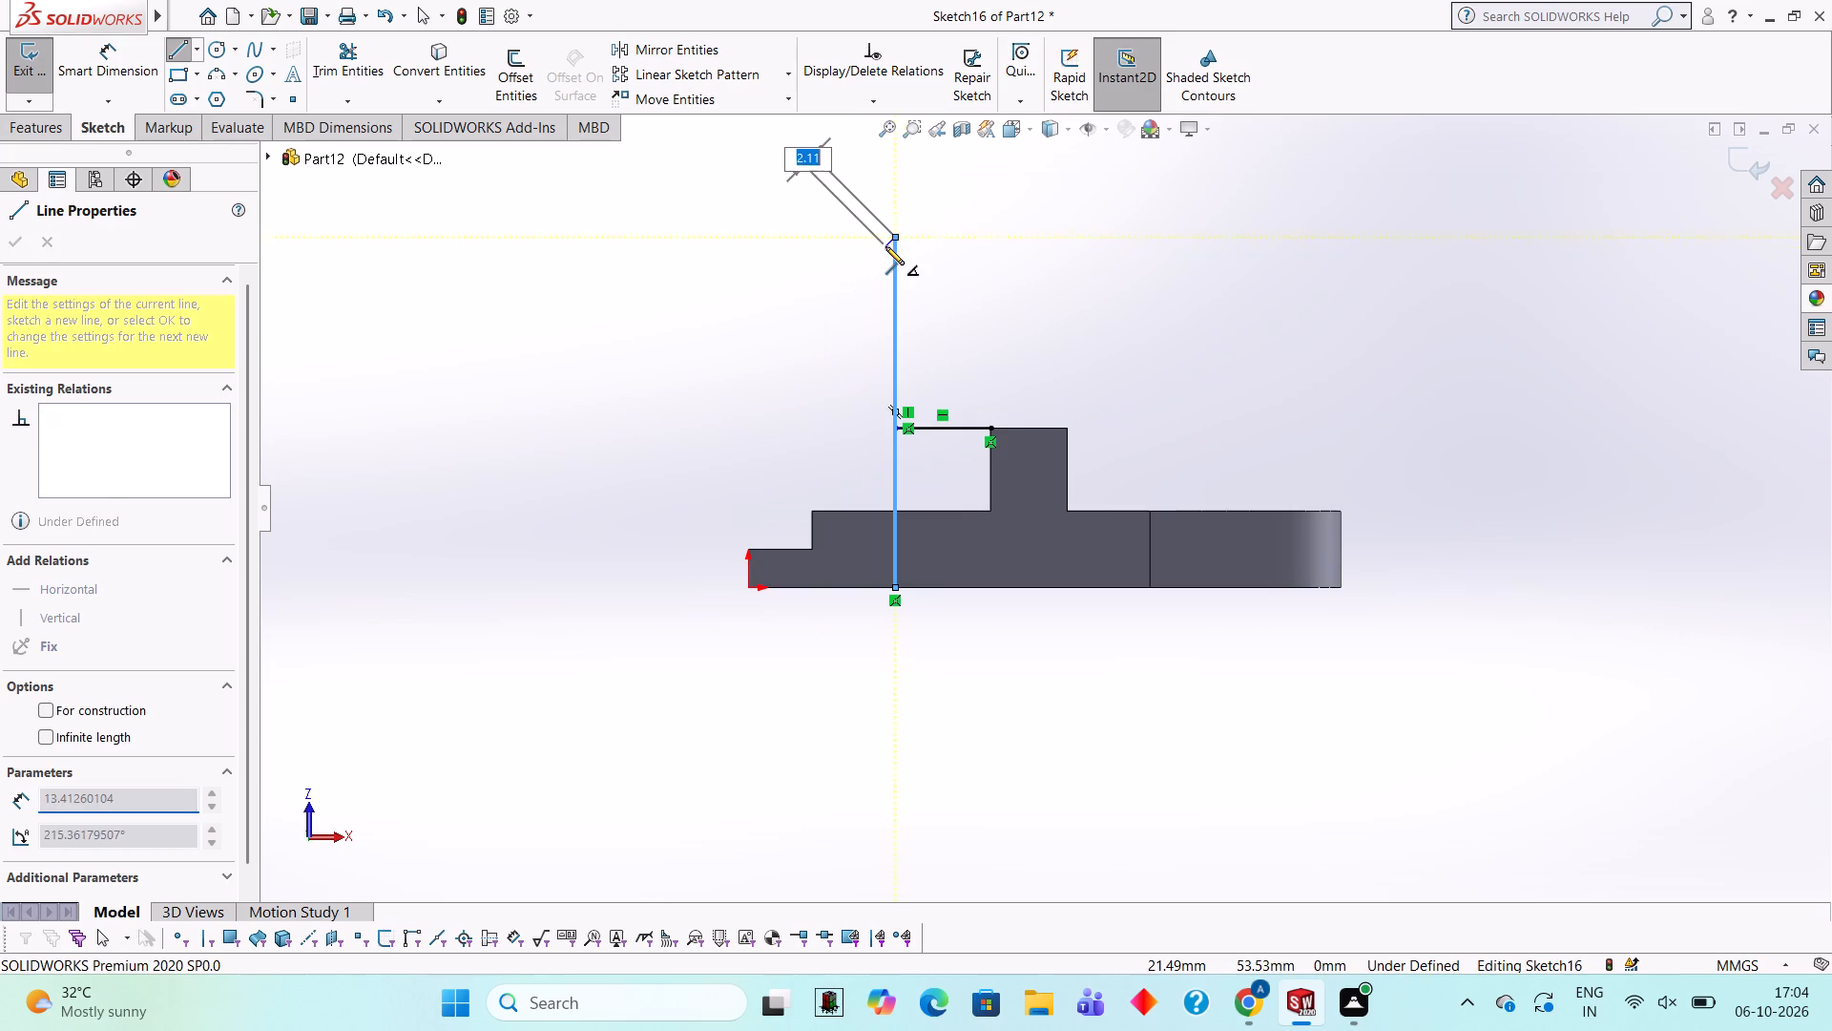
scroll(885, 246, down, 1)
key(Escape)
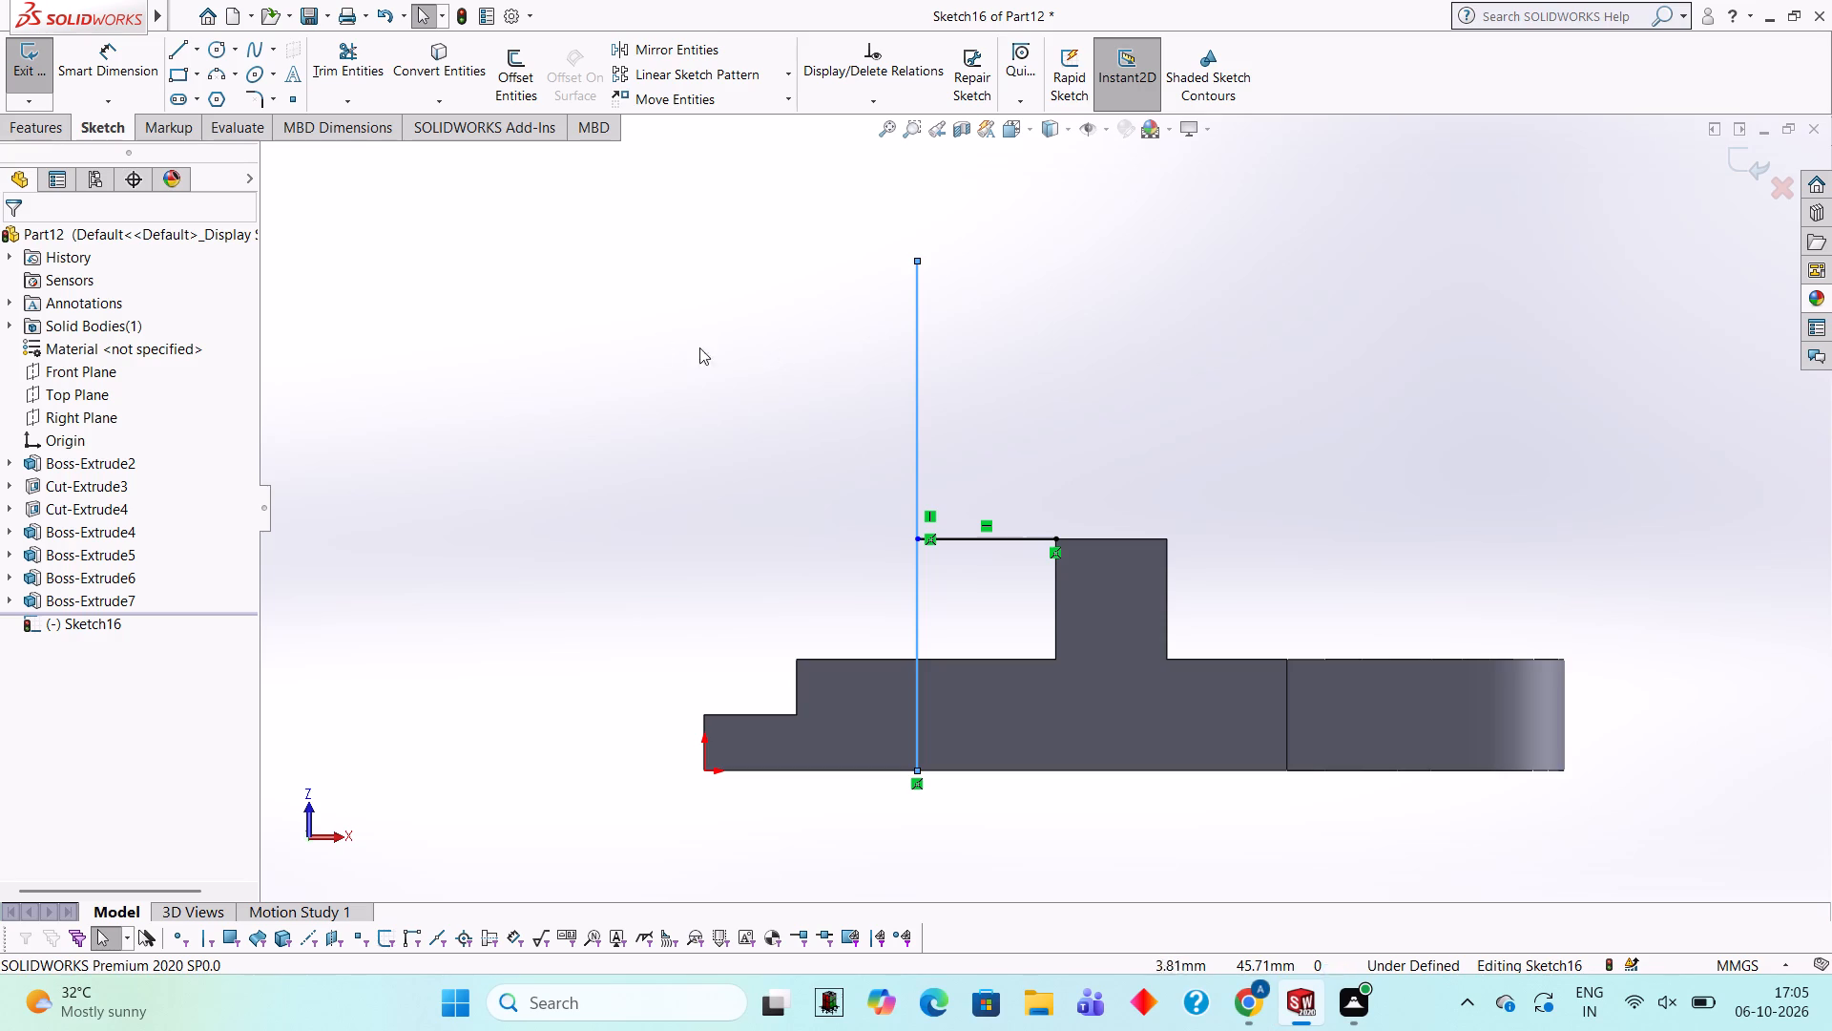
Draw a 40 mm diameter circle centred on the vertical line's top end and trim away the line portion inside it.
click(219, 47)
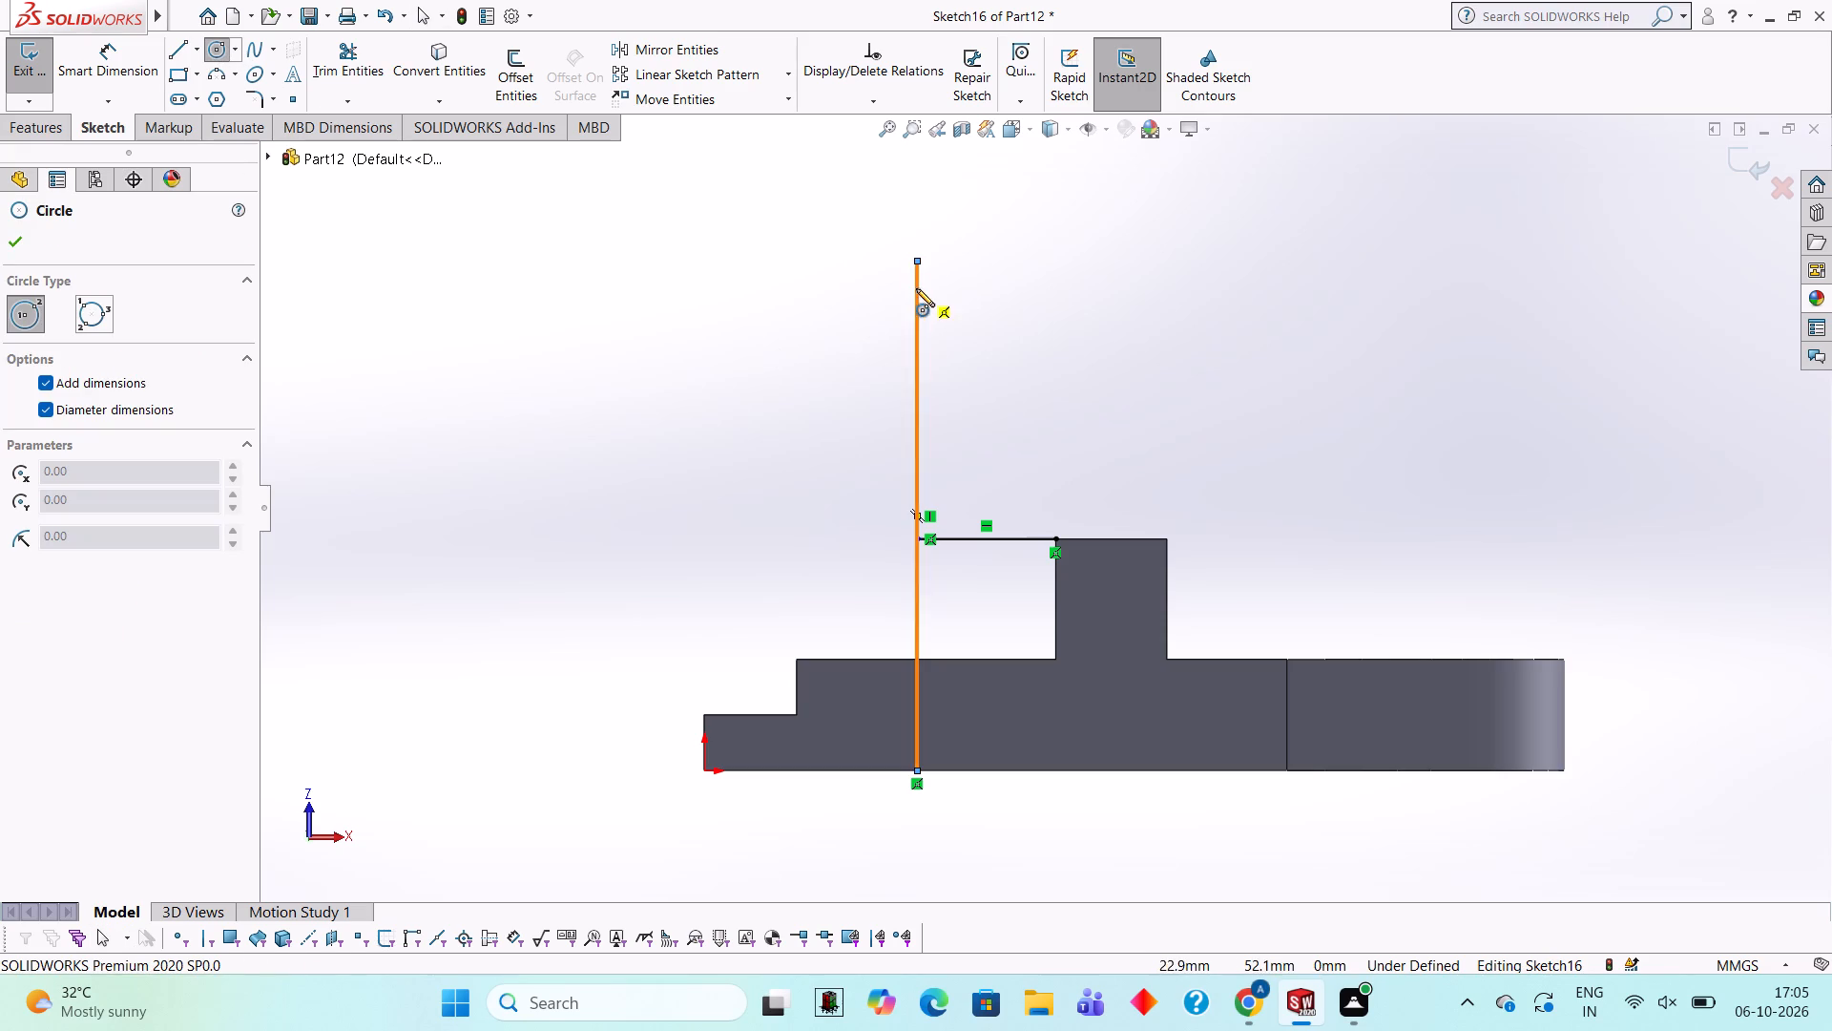
click(913, 261)
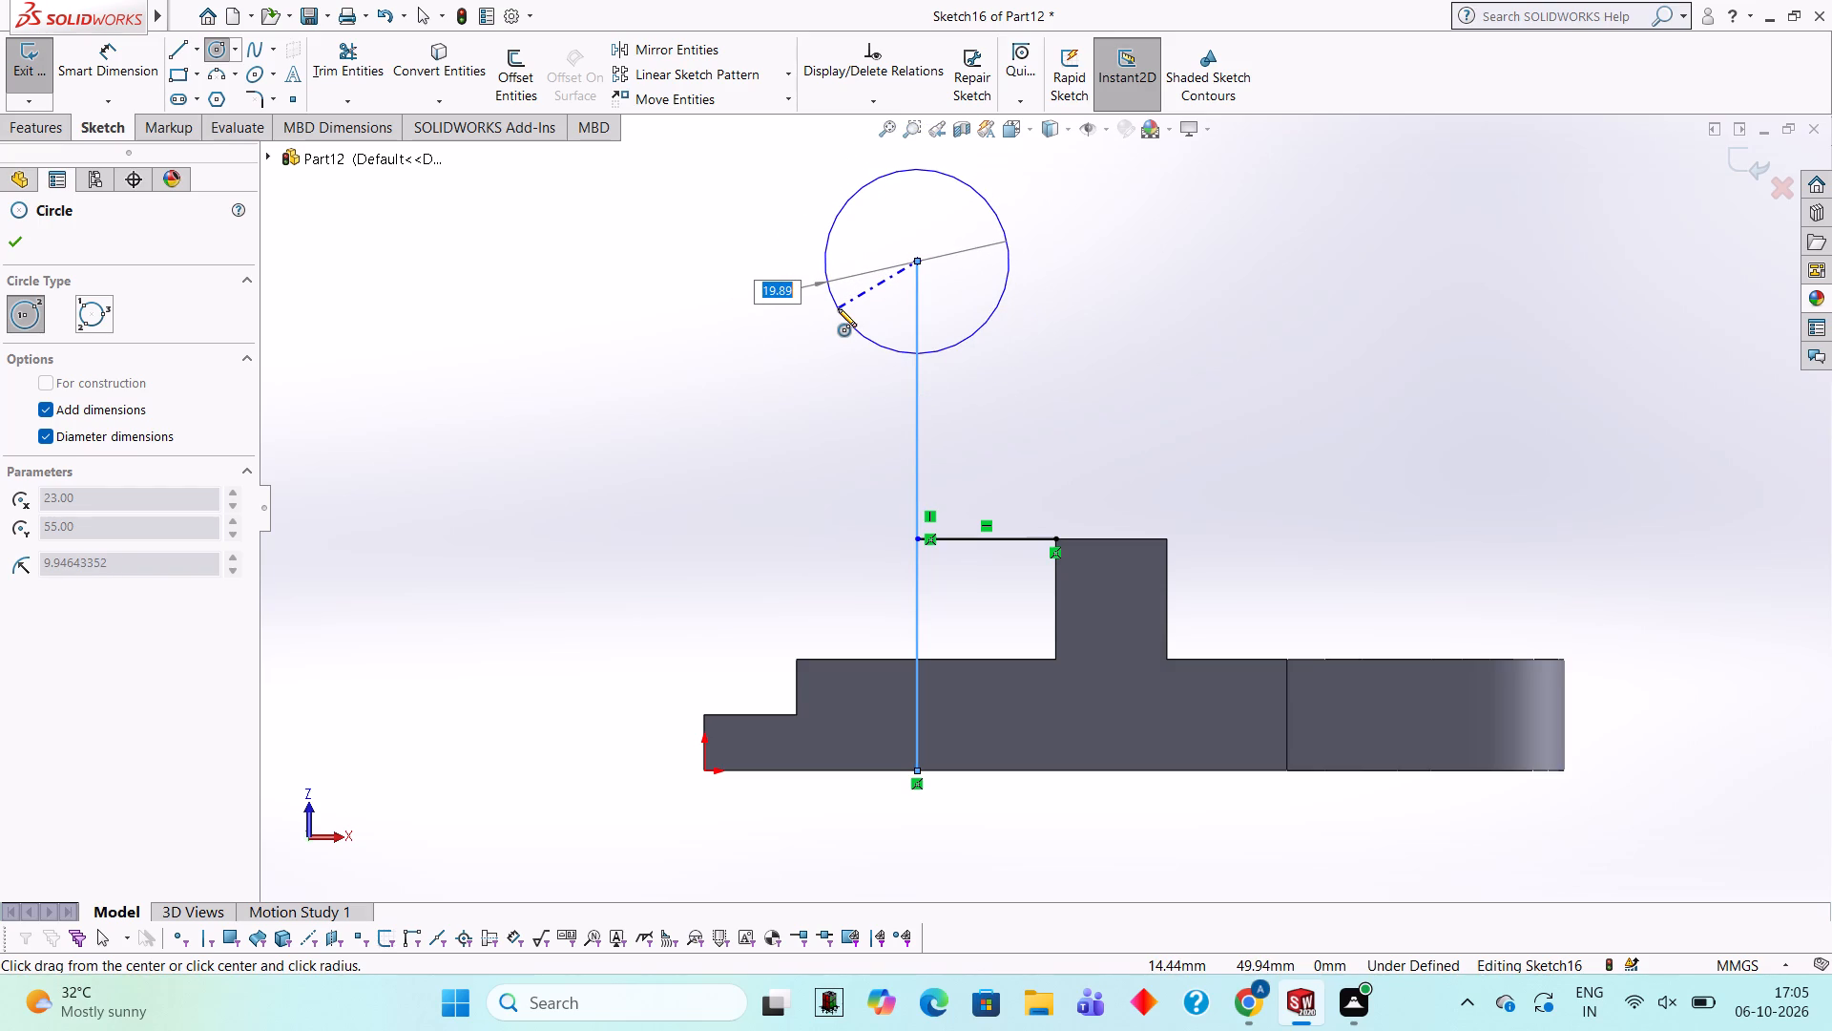
text(40)
key(Return)
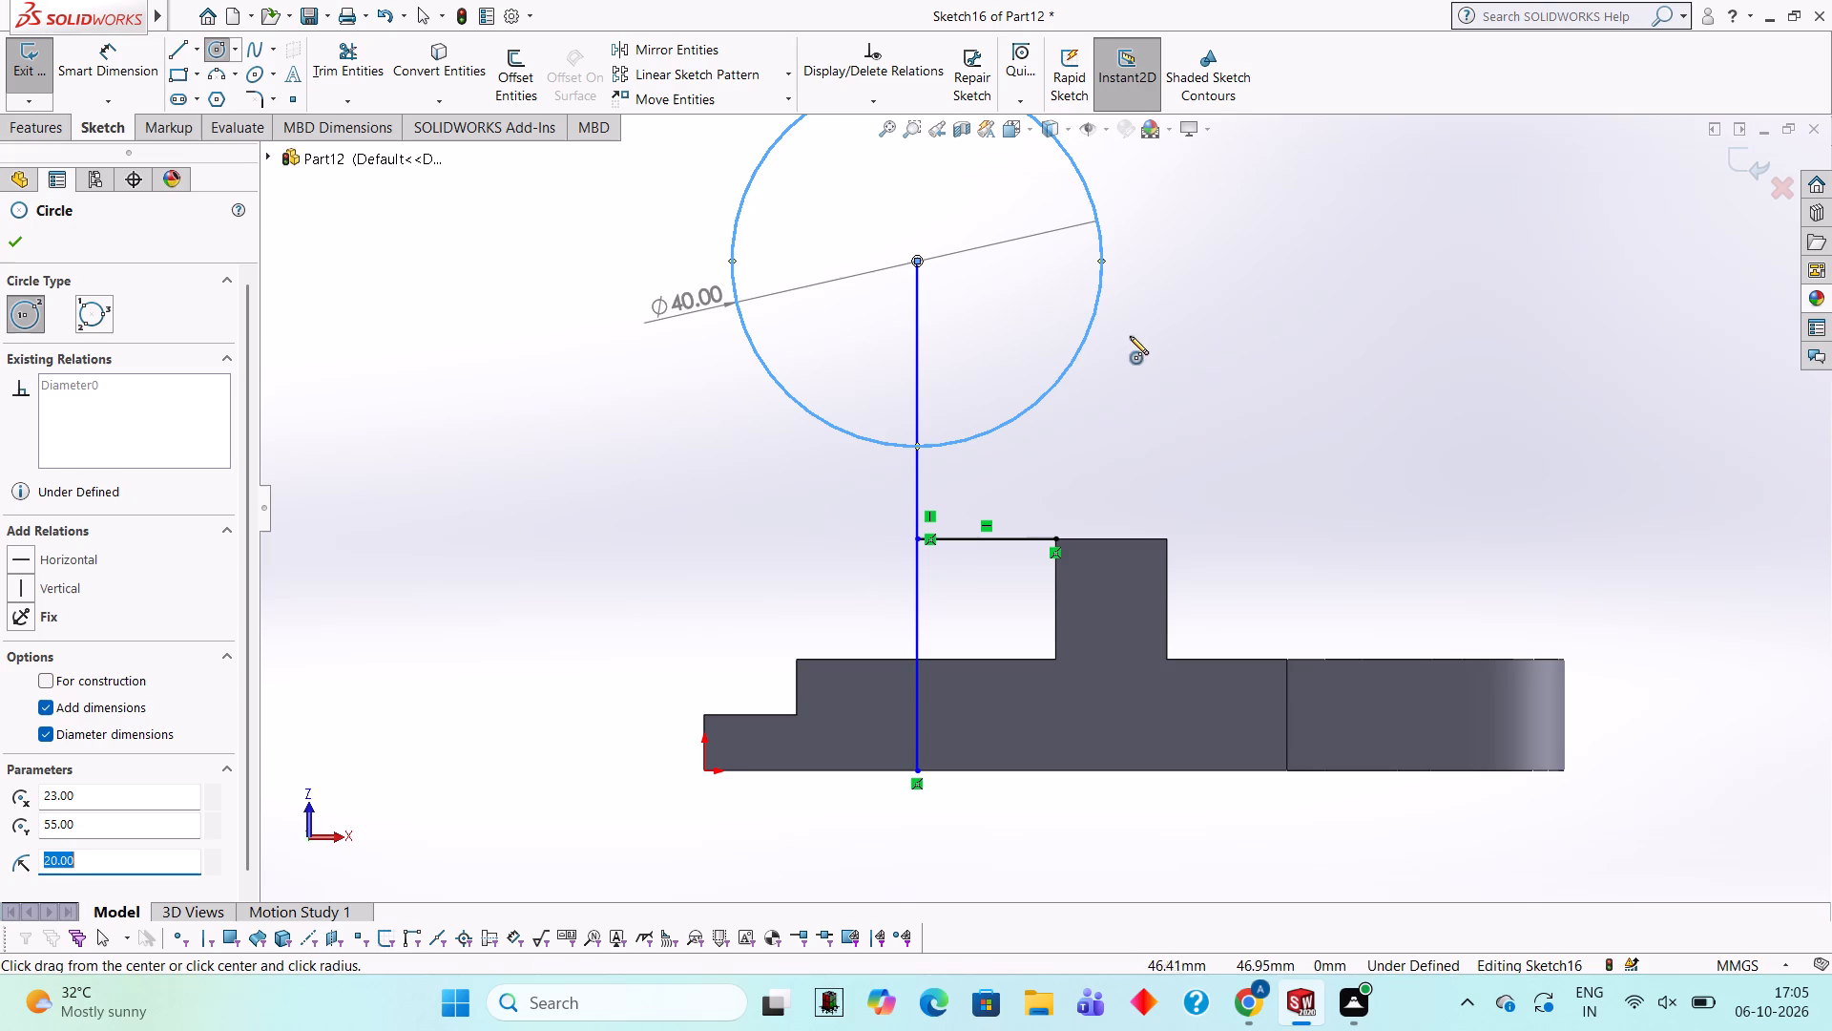
click(366, 77)
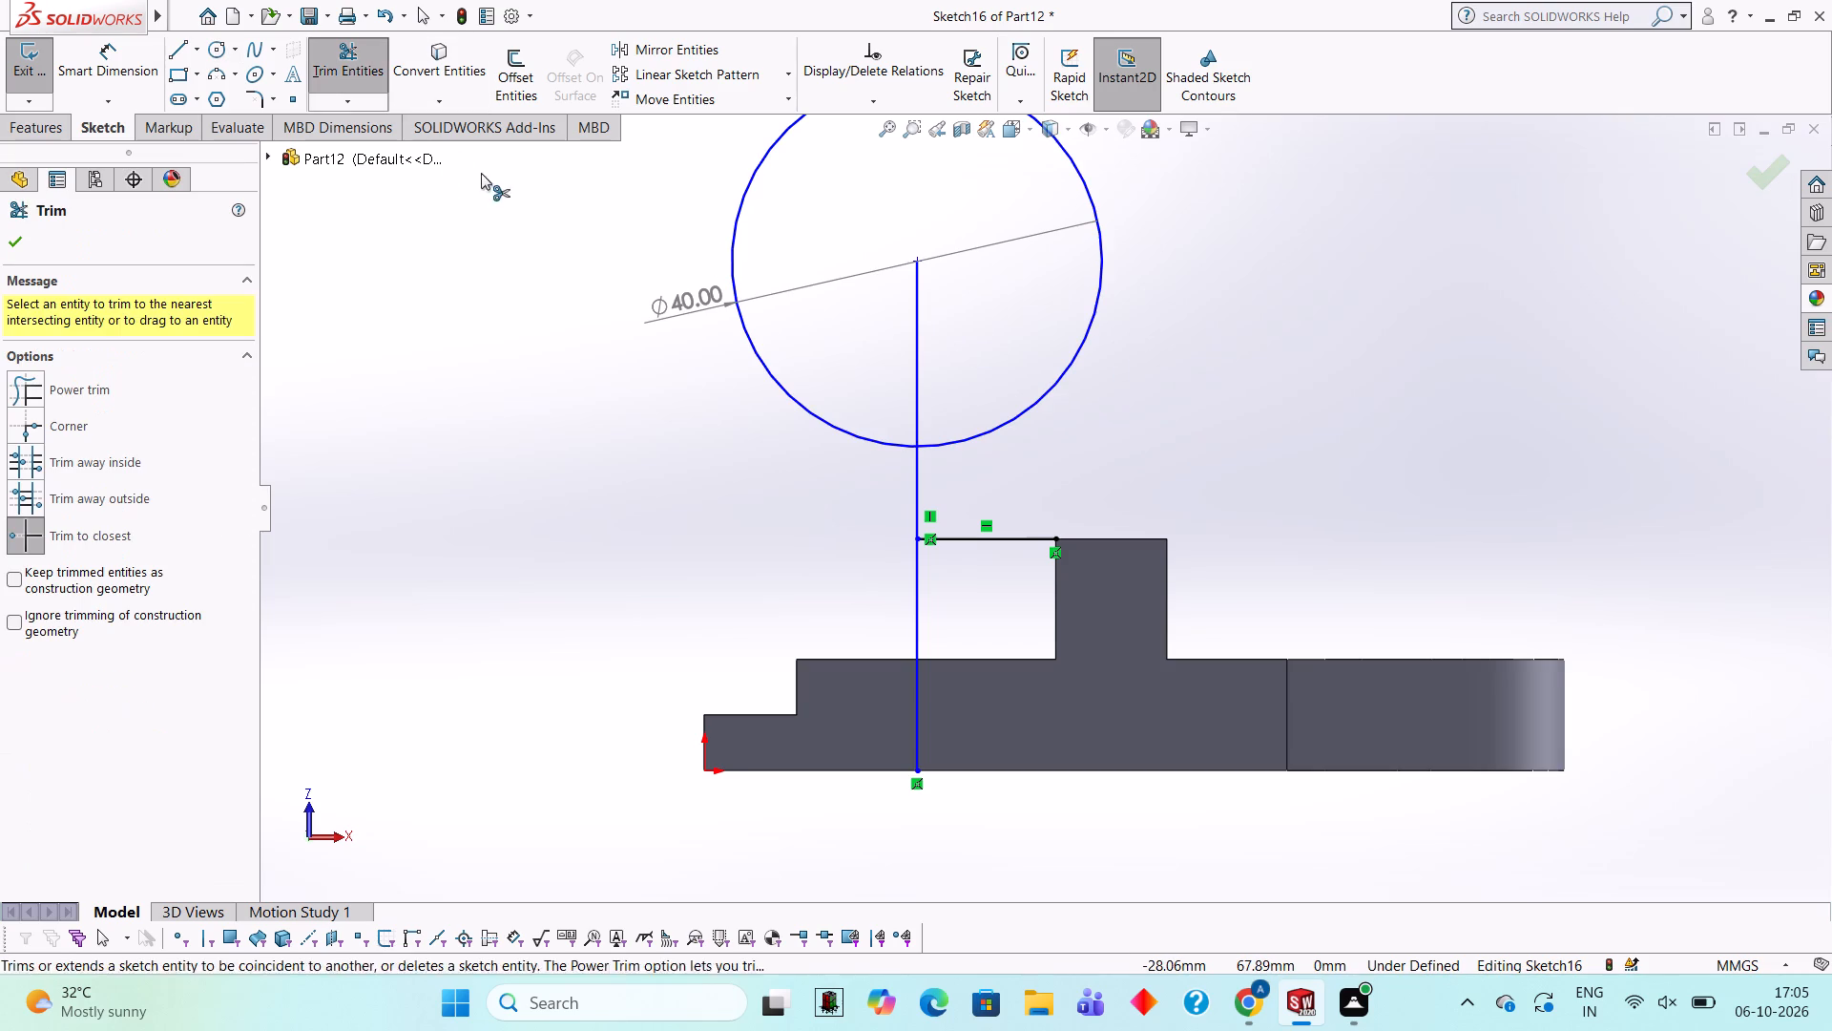
click(921, 351)
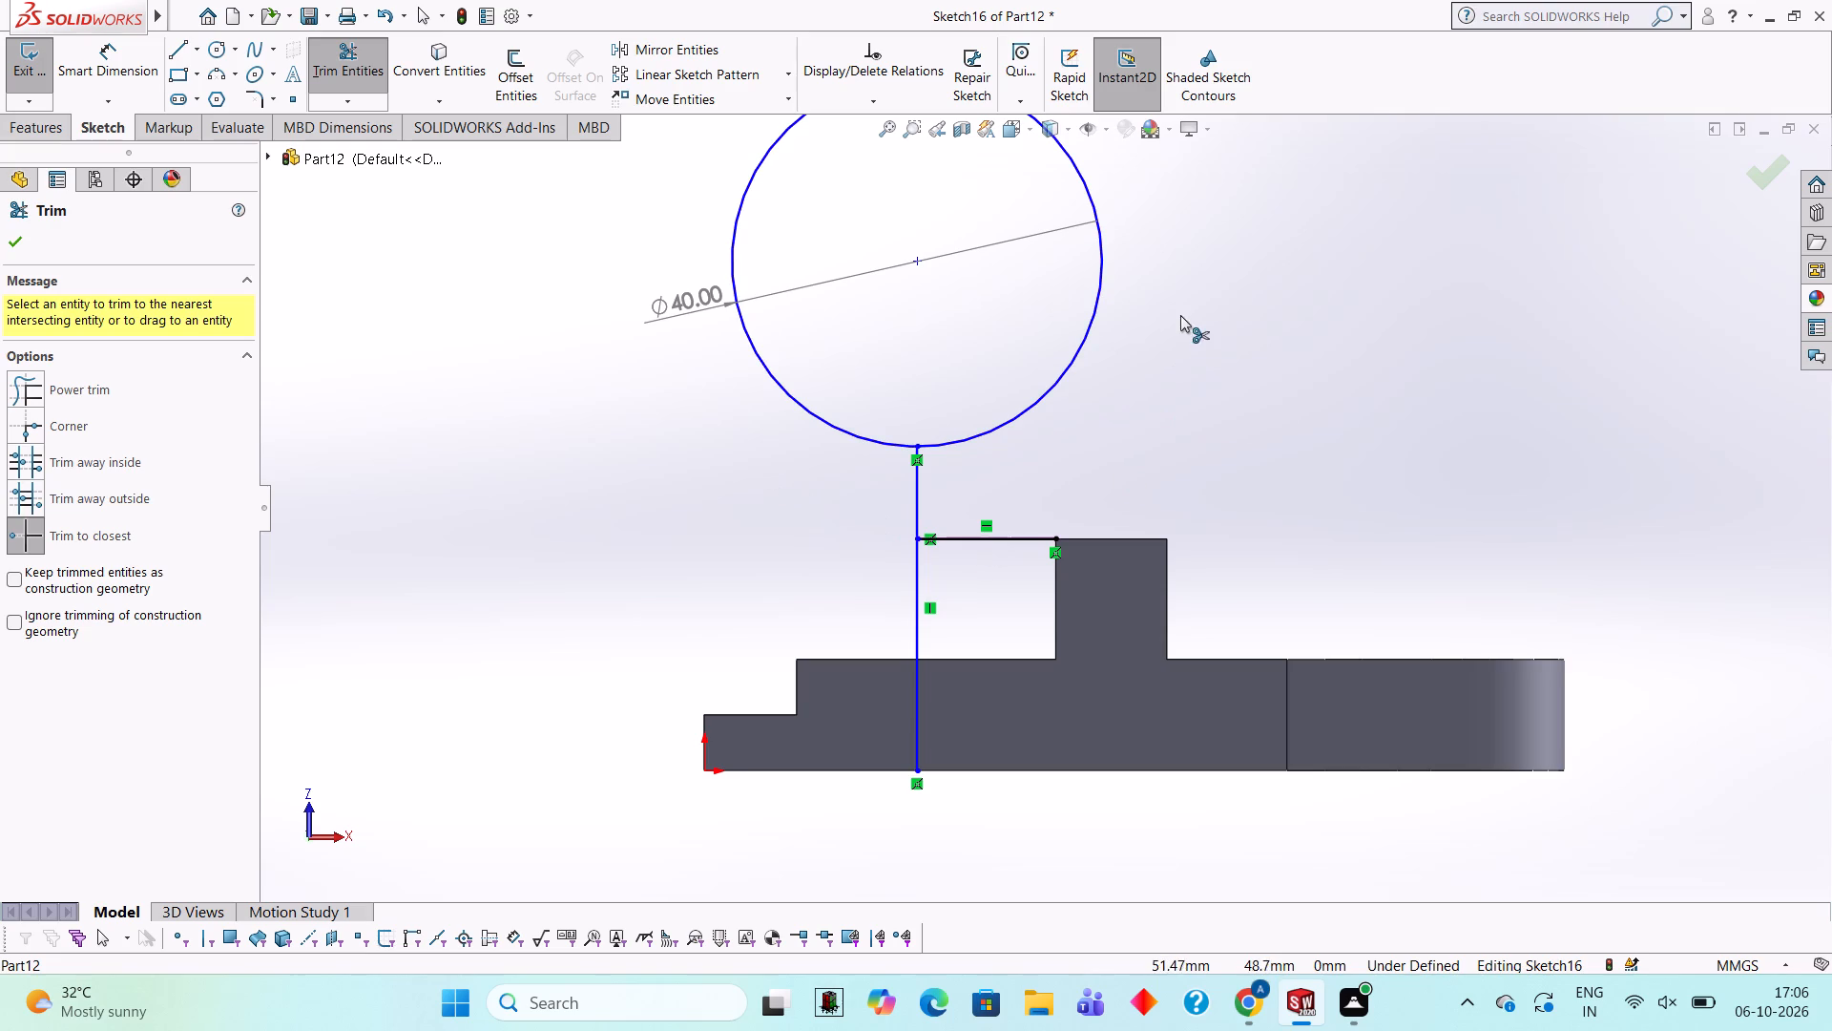
Trim away the entire 40 mm diameter circle above the rib.
middle_drag(1209, 451, 1209, 516)
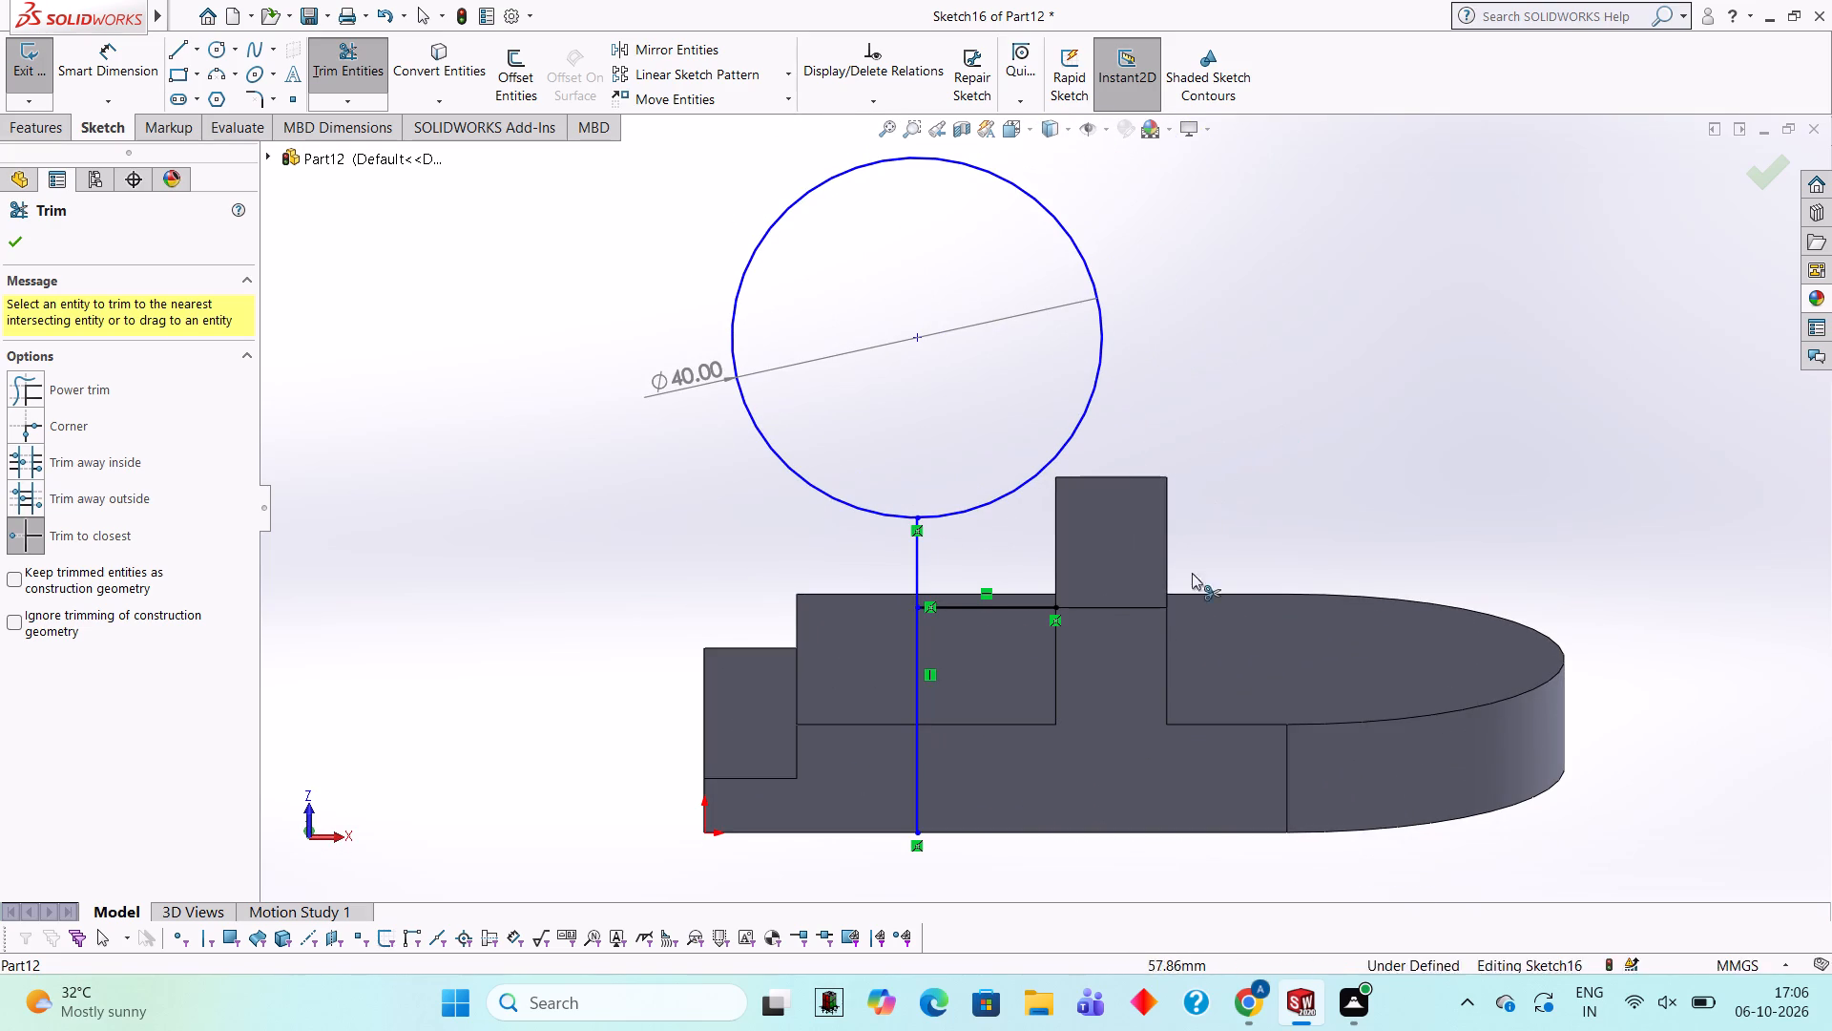
middle_drag(1278, 486, 1279, 431)
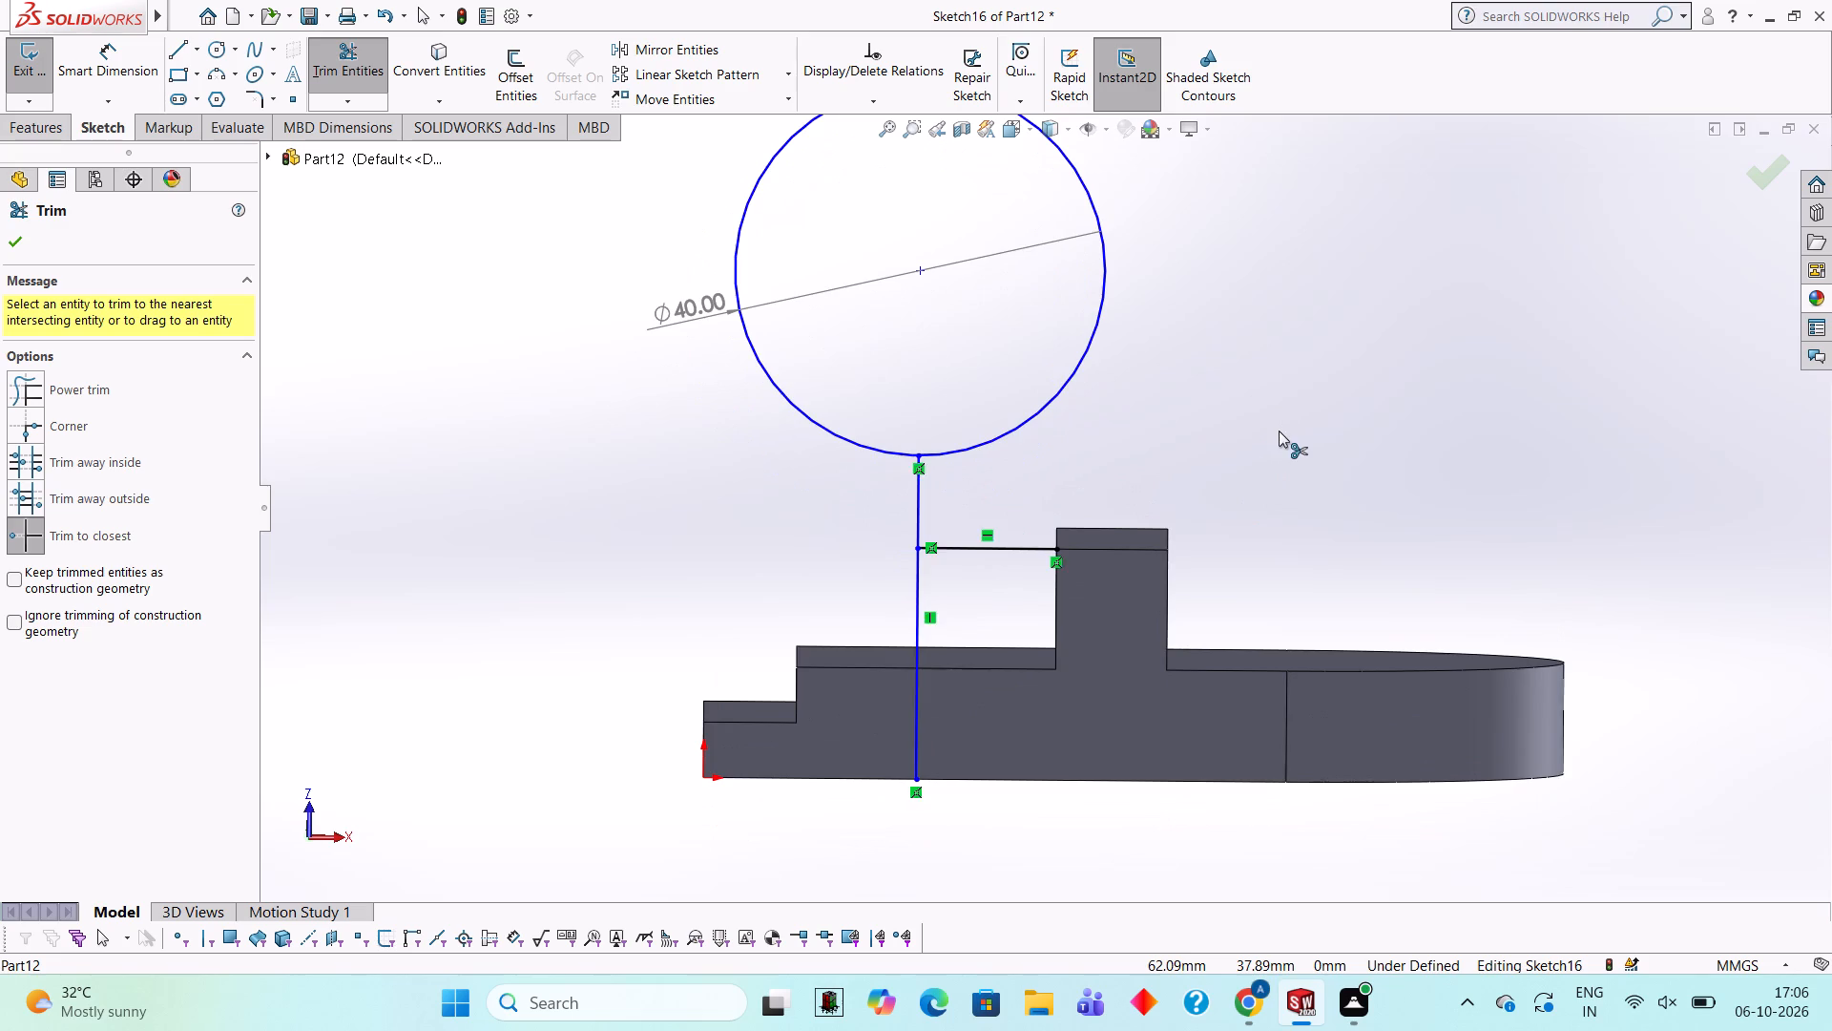
scroll(1279, 431, up, 2)
middle_drag(1279, 431, 1282, 355)
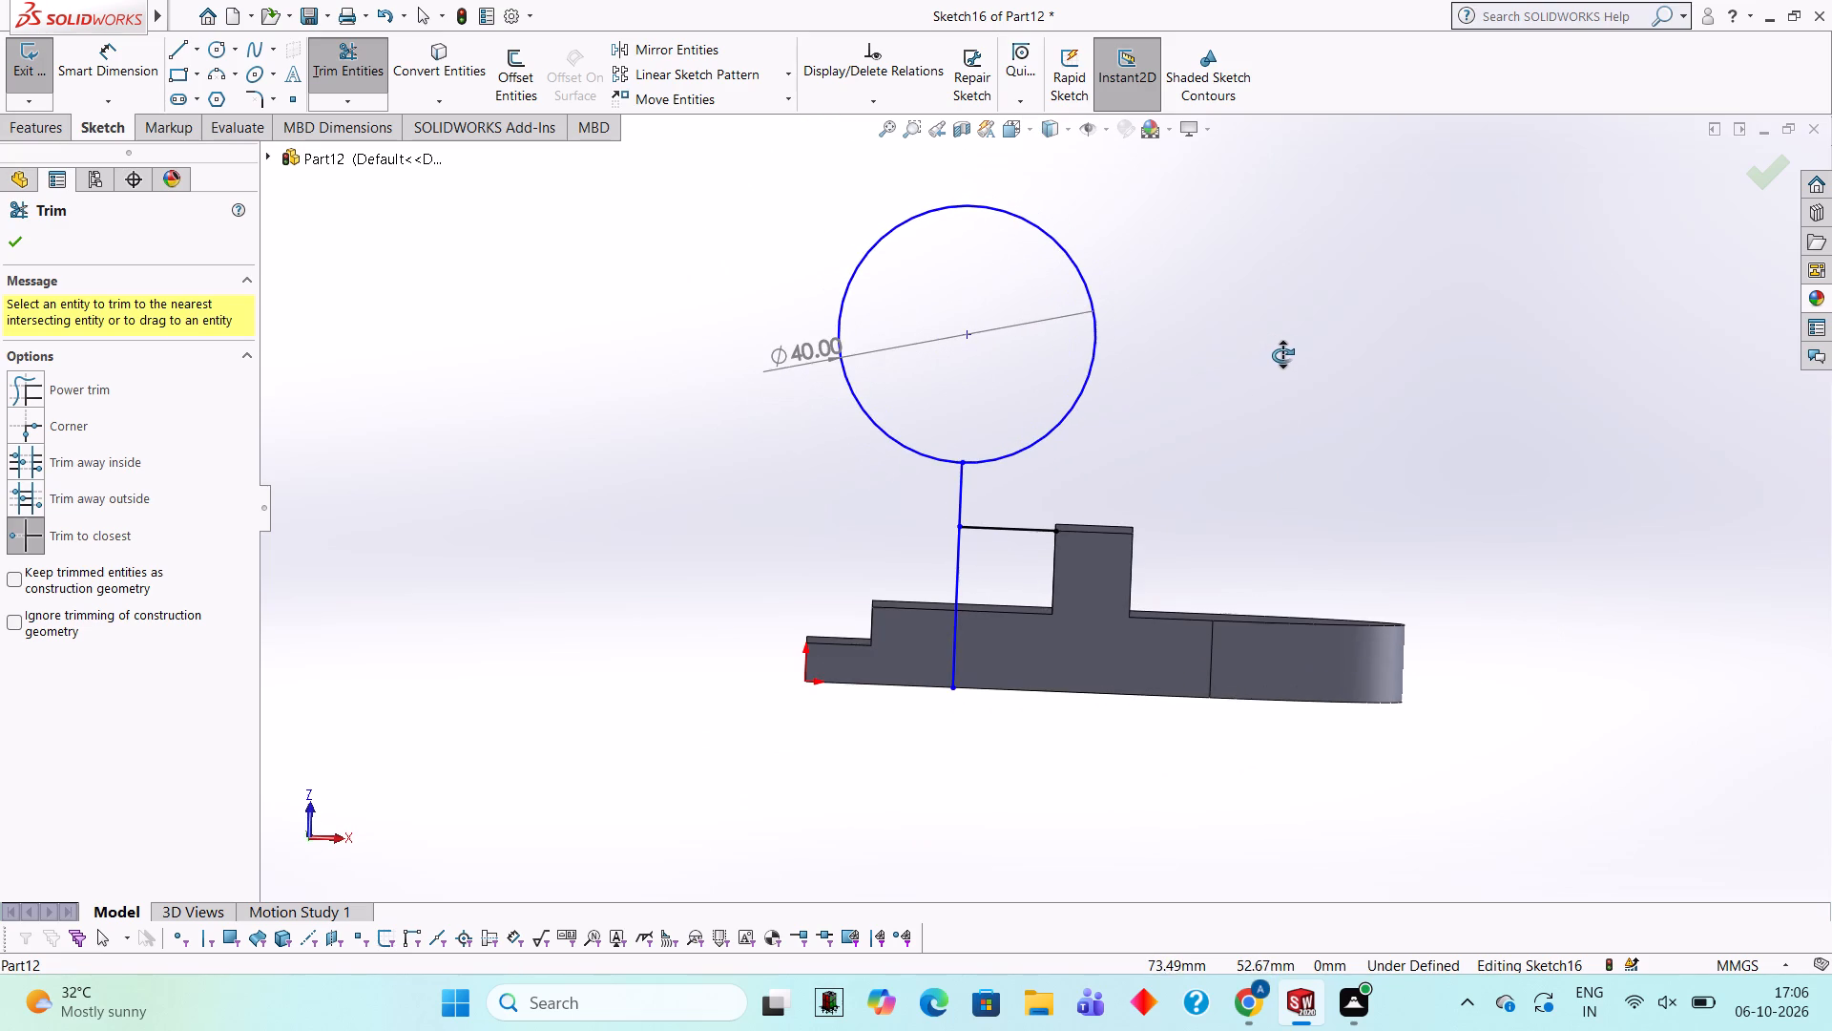
middle_drag(1282, 355, 1272, 316)
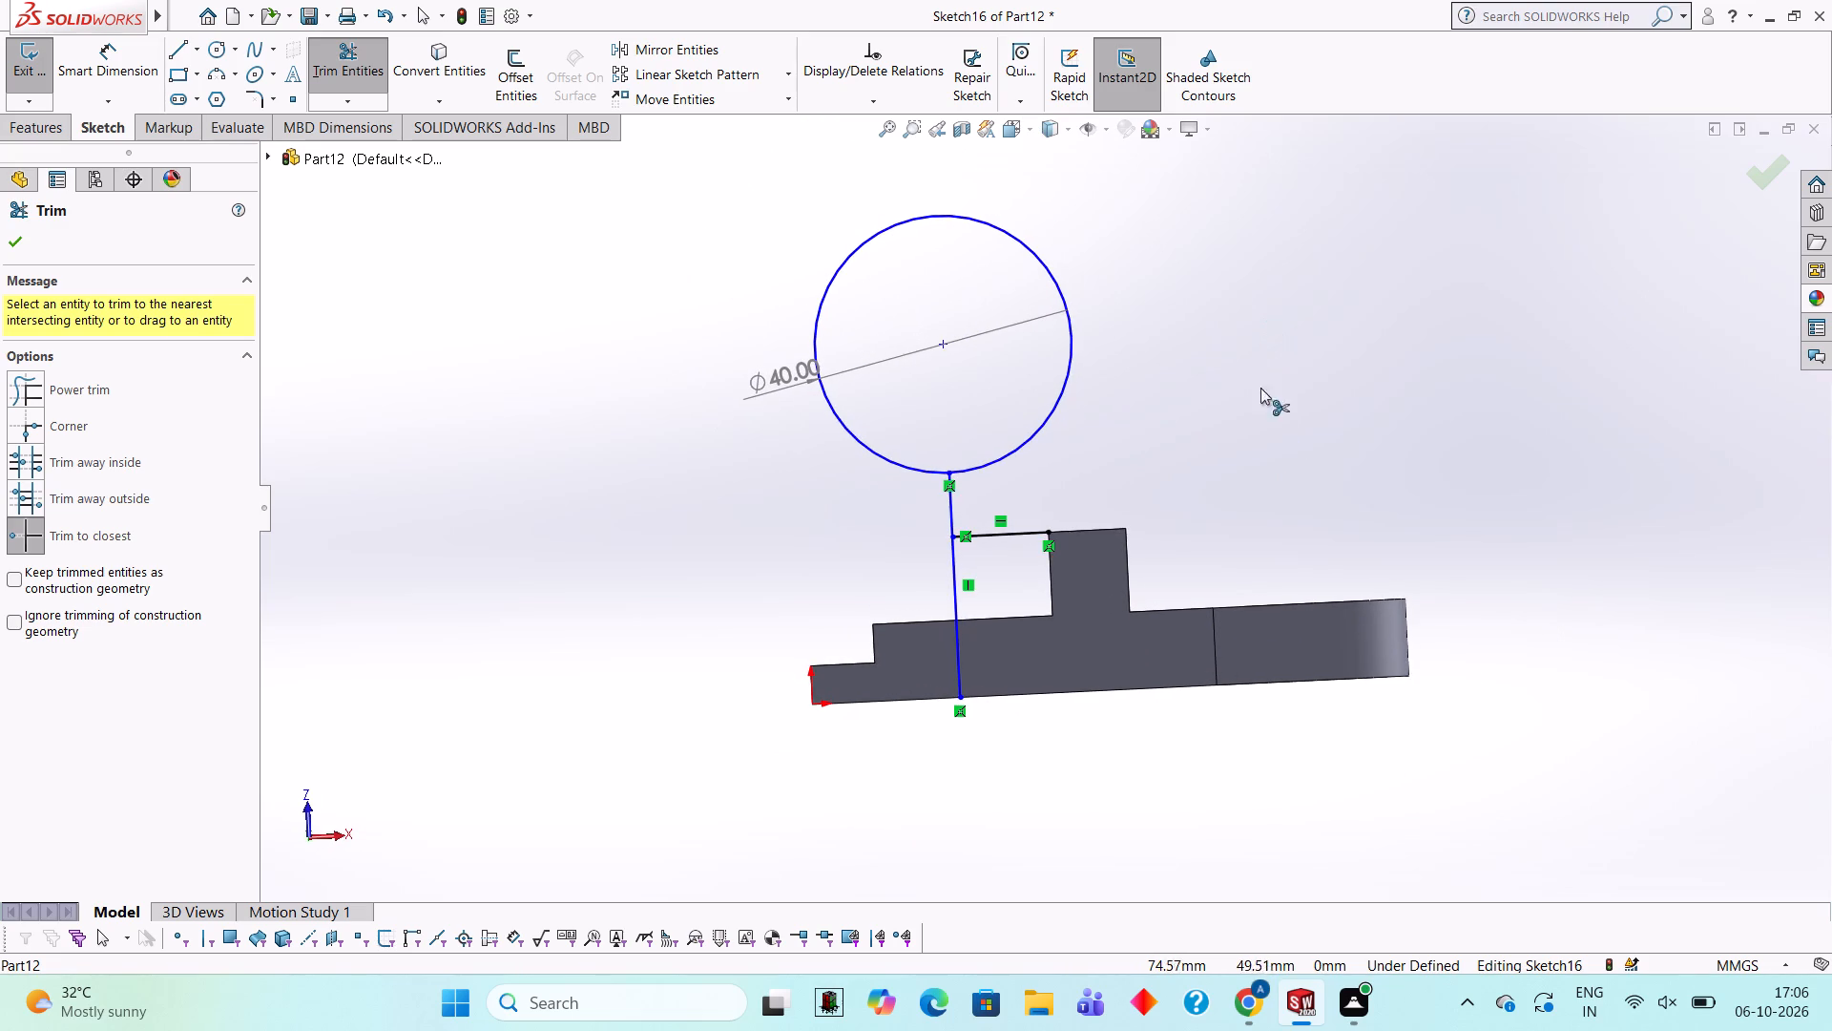
middle_drag(1251, 409, 1257, 375)
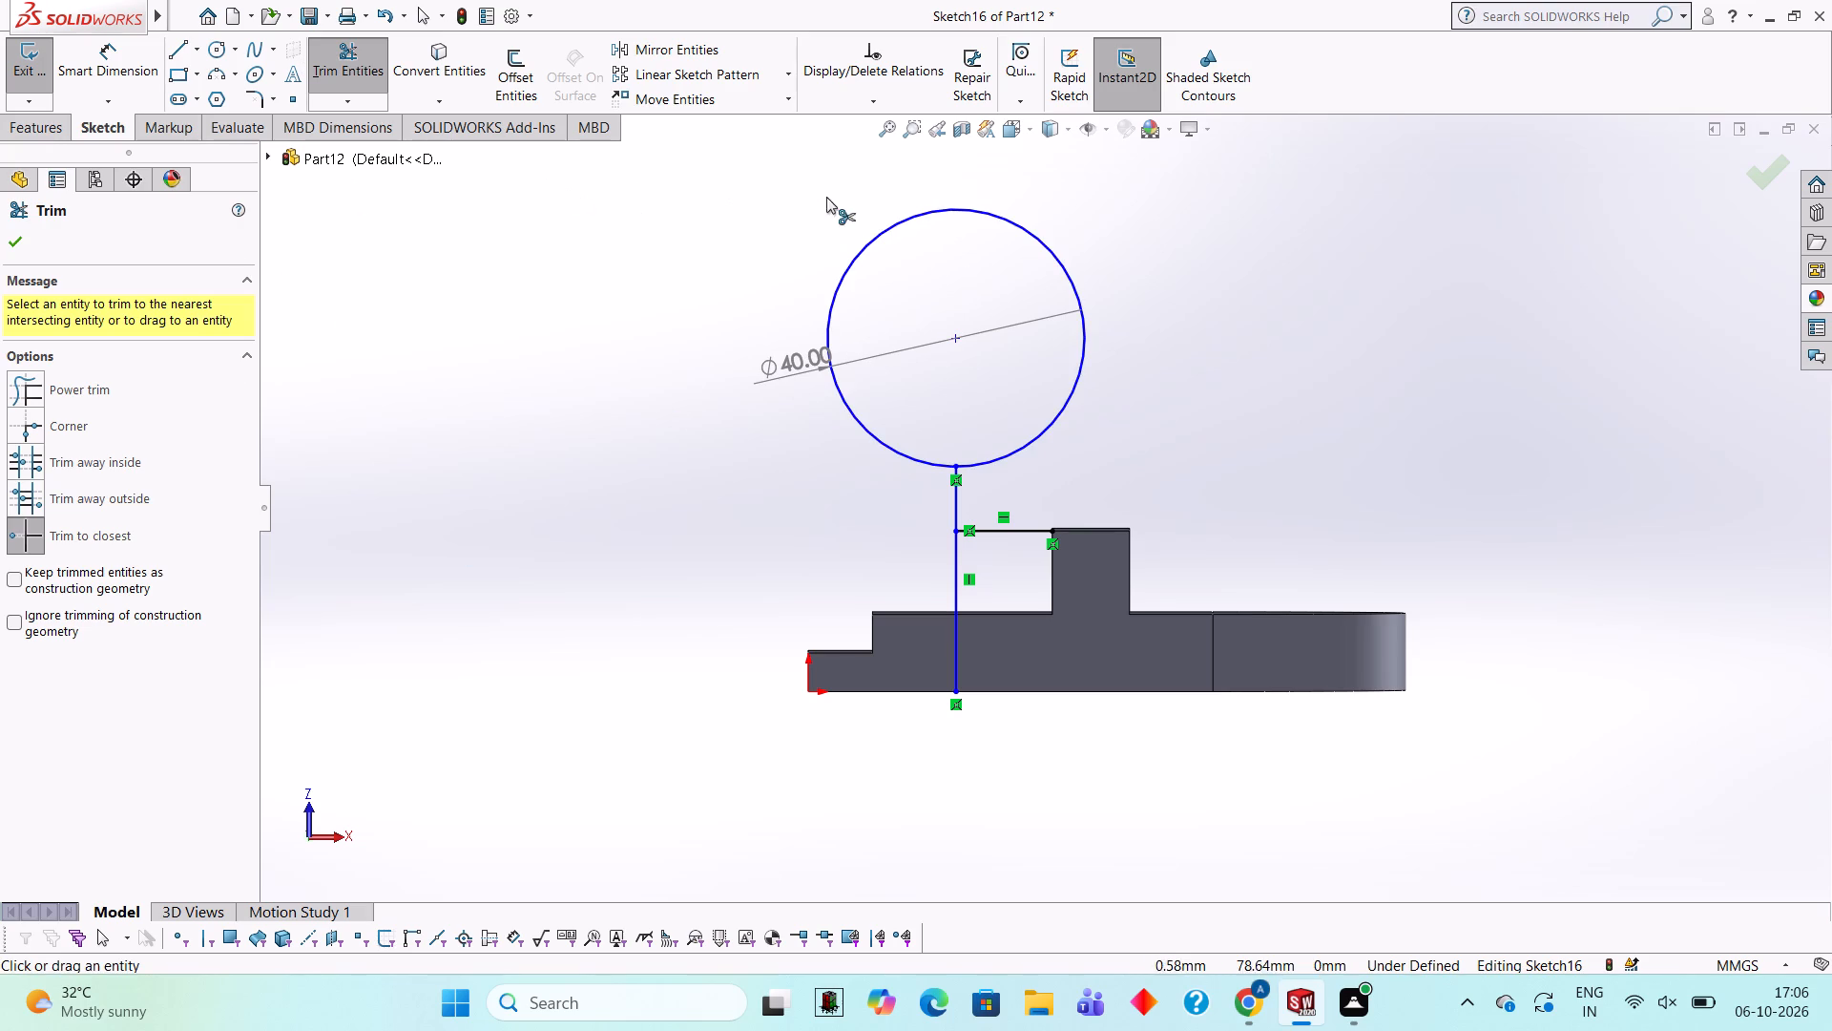
click(864, 249)
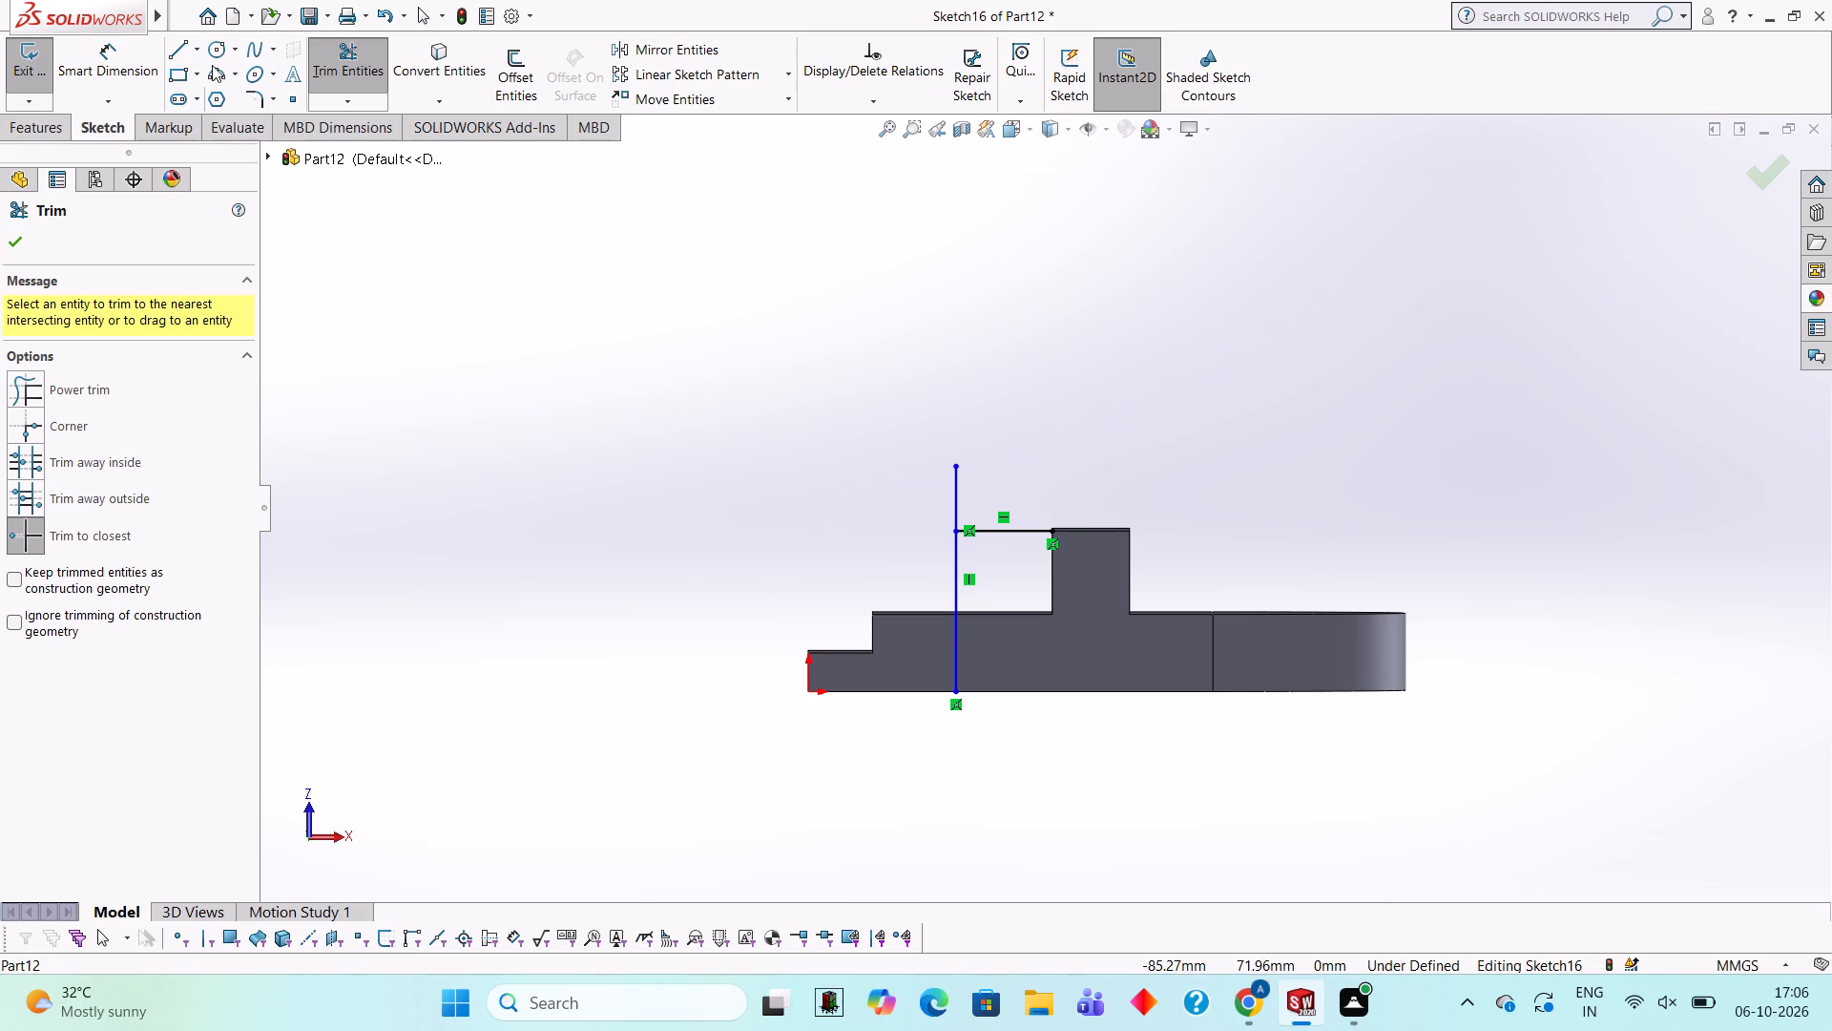
Draw a 55 mm vertical line upward from the rib's upper corner where the 15 mm line starts.
click(184, 52)
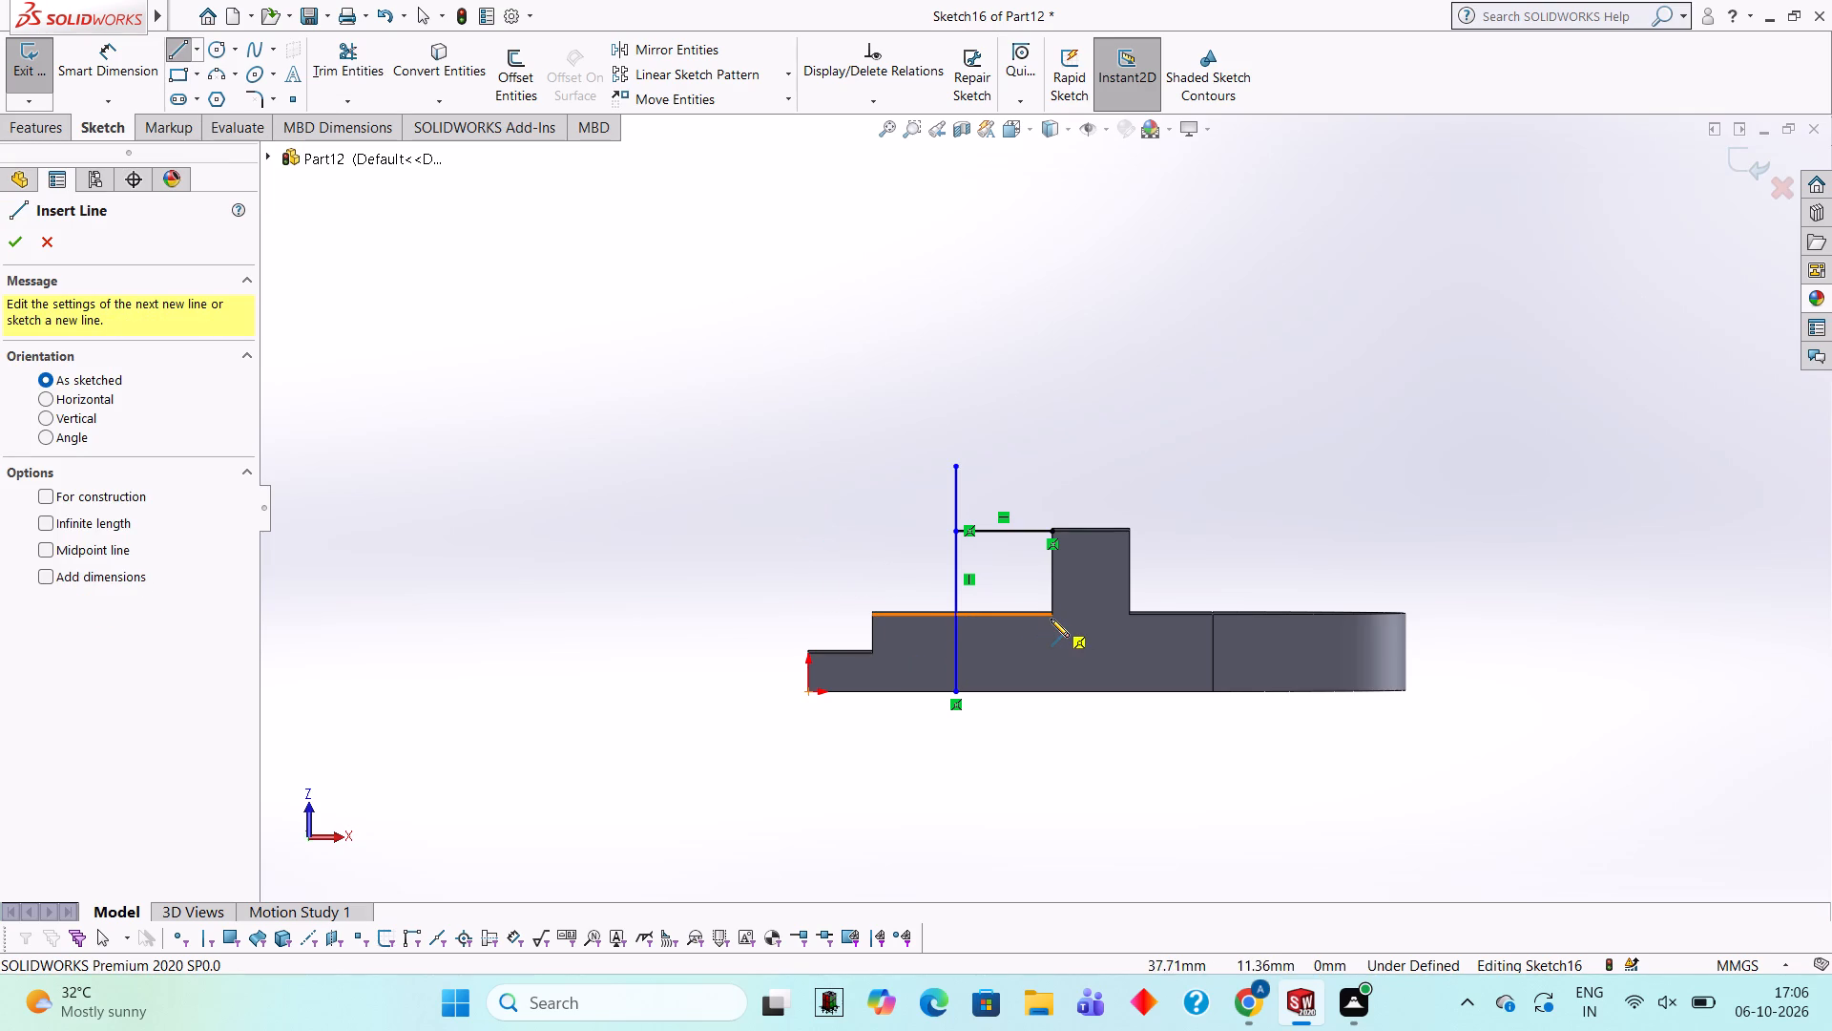
click(1050, 533)
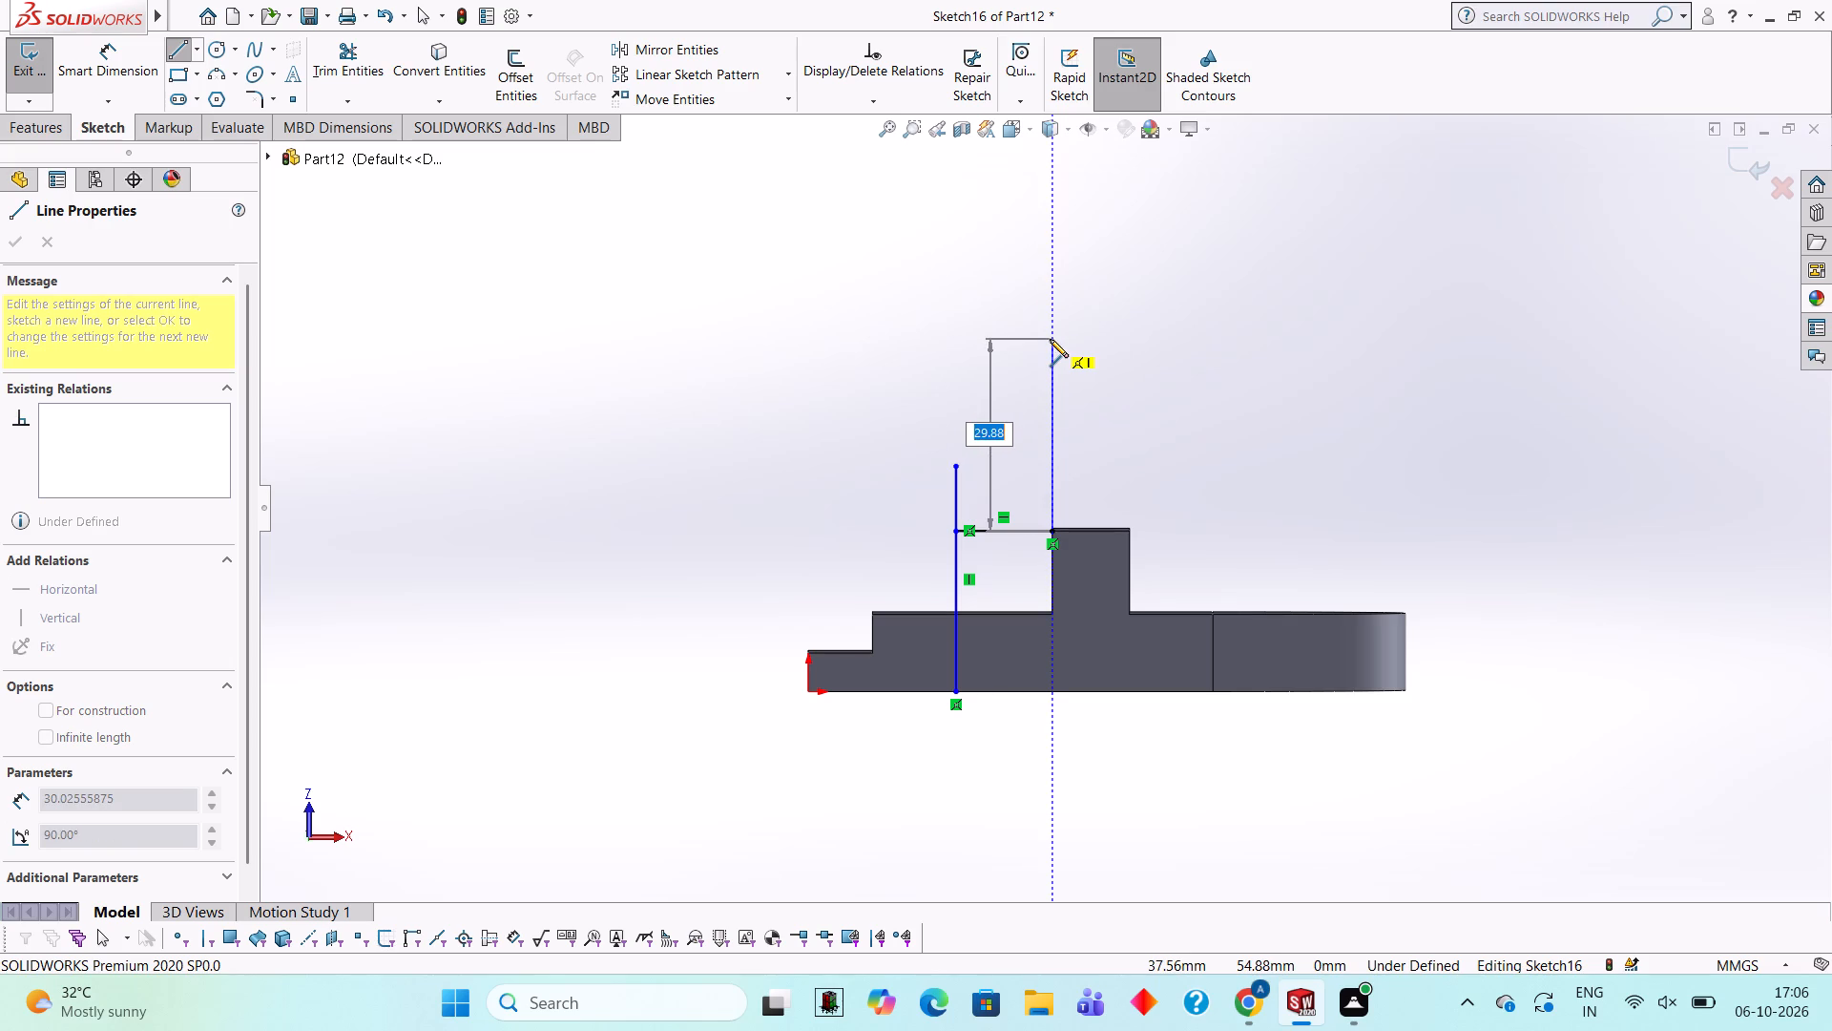
text(55)
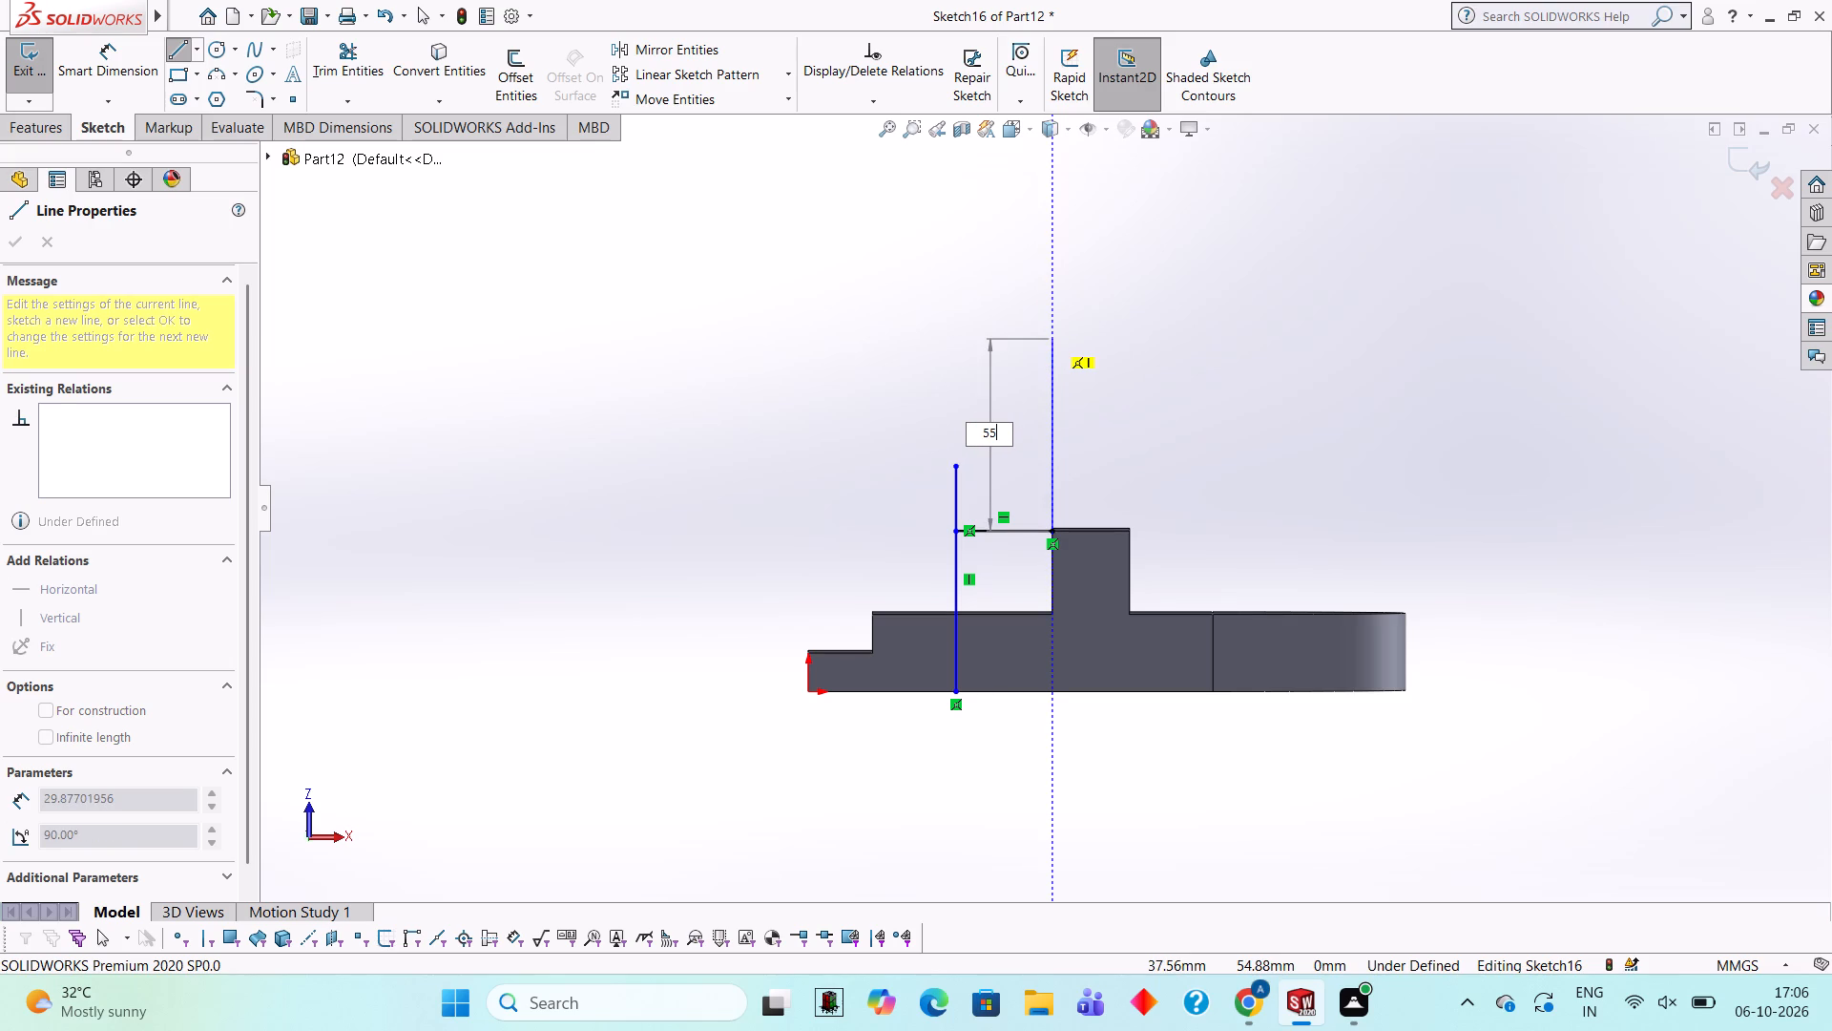
key(Return)
scroll(1050, 339, up, 2)
scroll(1050, 339, down, 1)
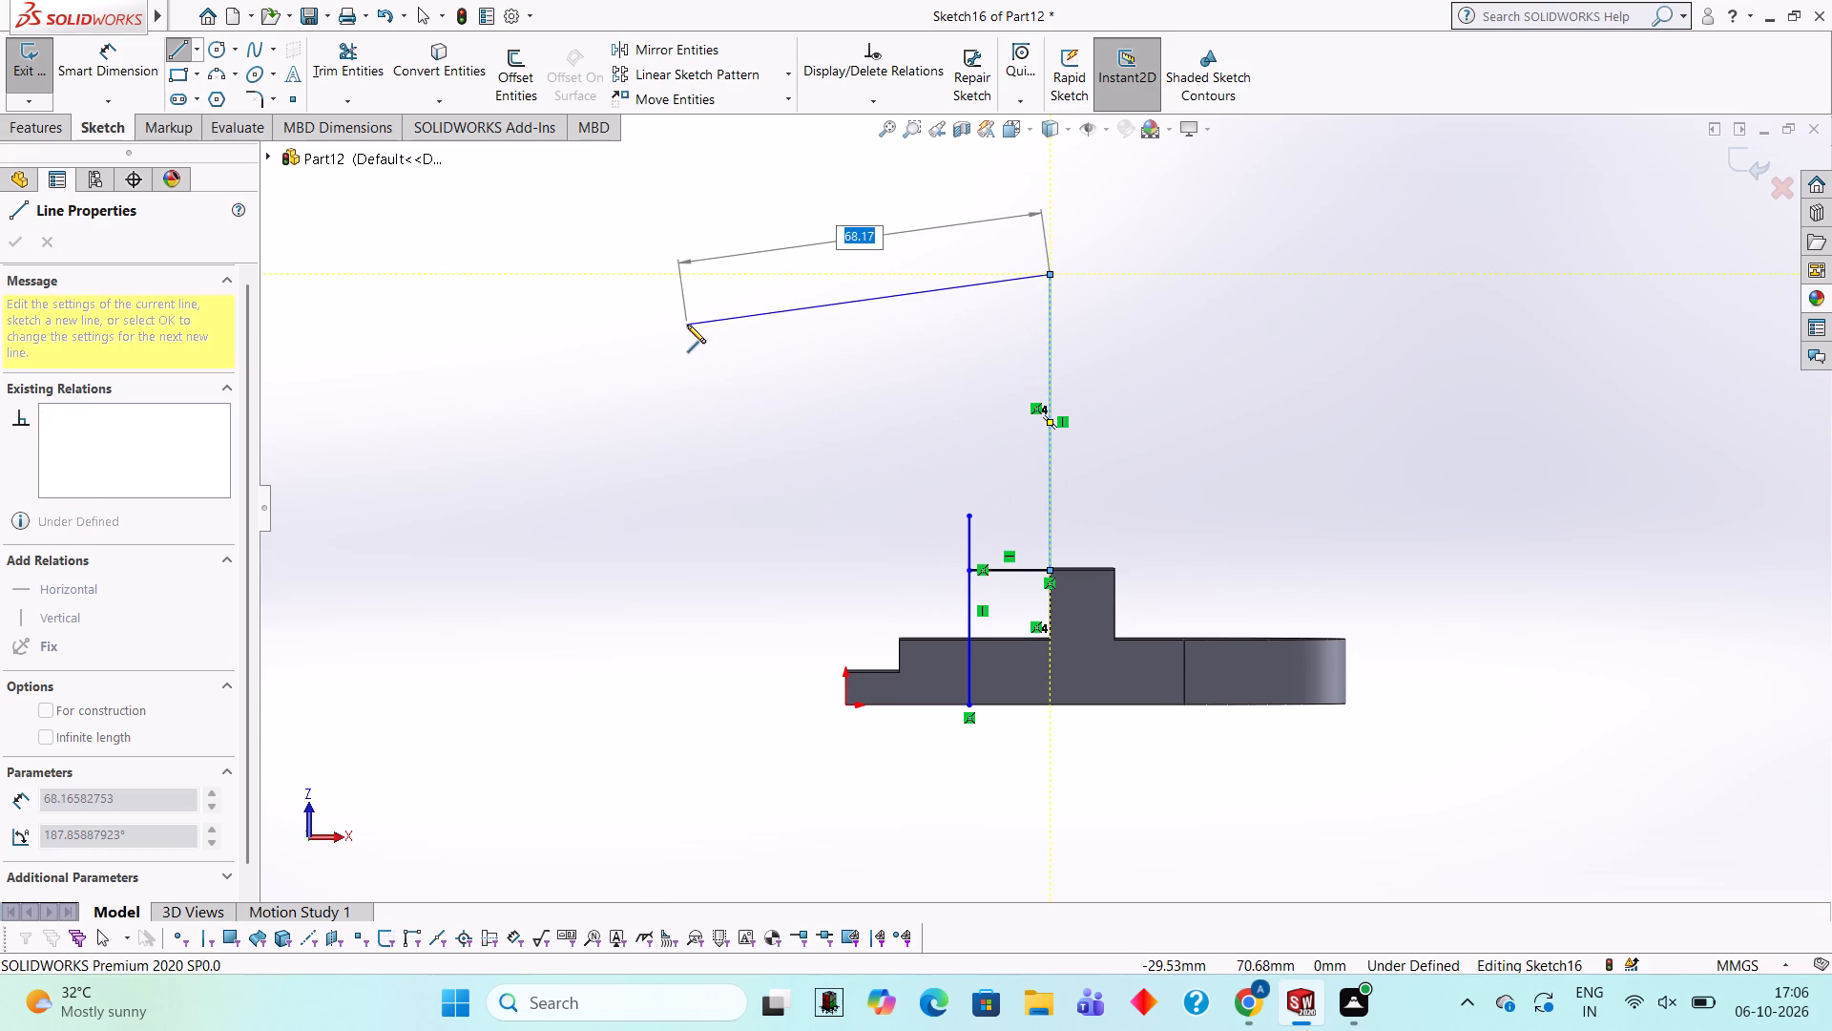
Undo the 55 mm vertical line drawn upward from the rib's upper corner.
key(Escape)
key(ctrl+z)
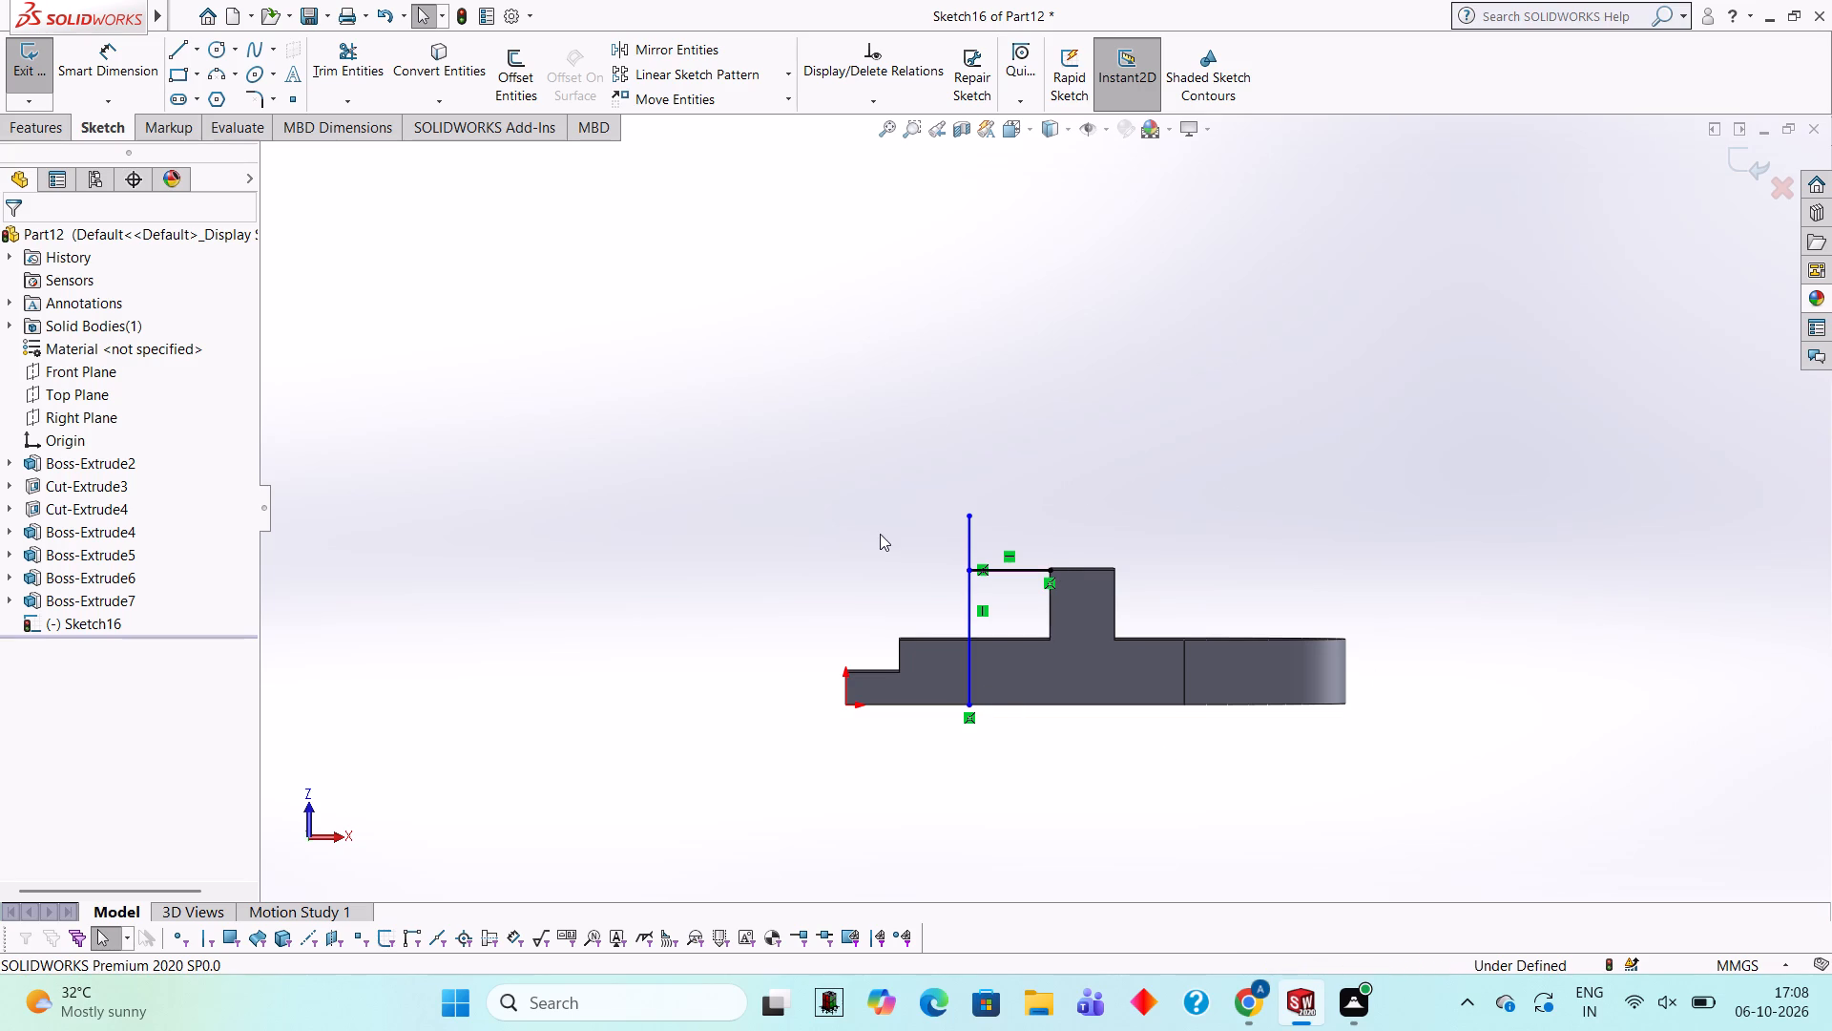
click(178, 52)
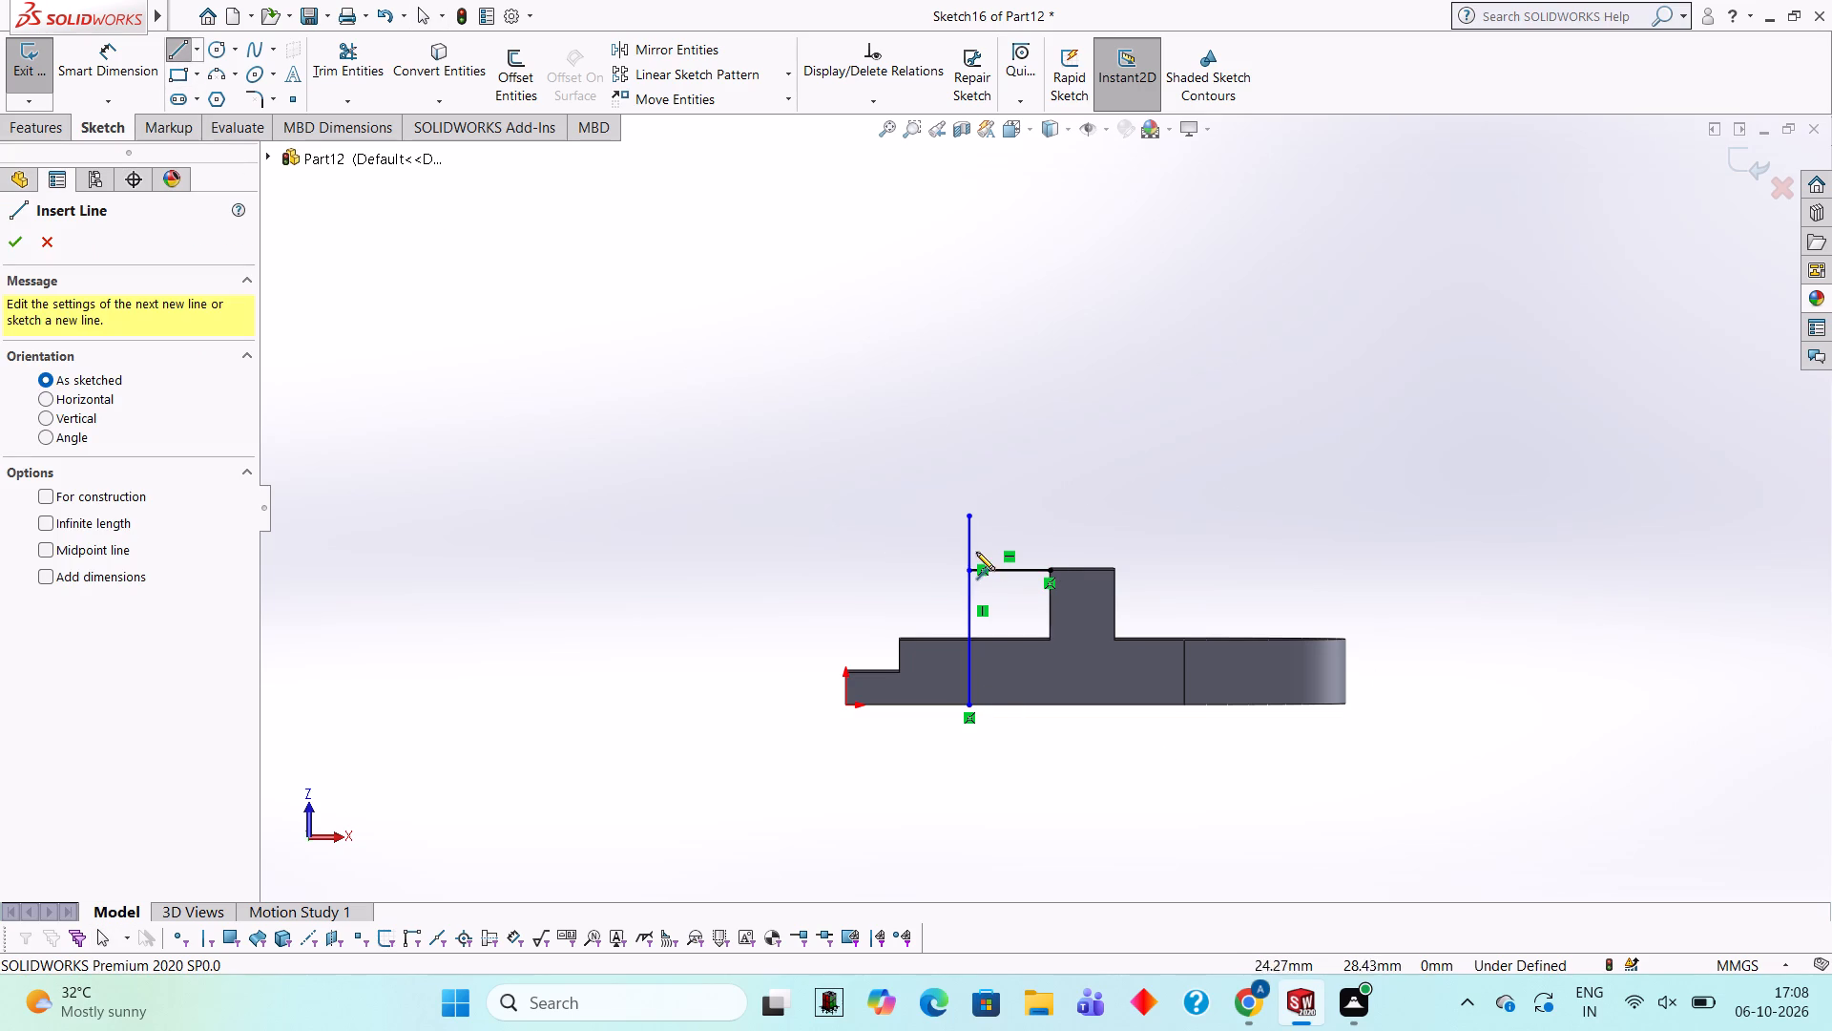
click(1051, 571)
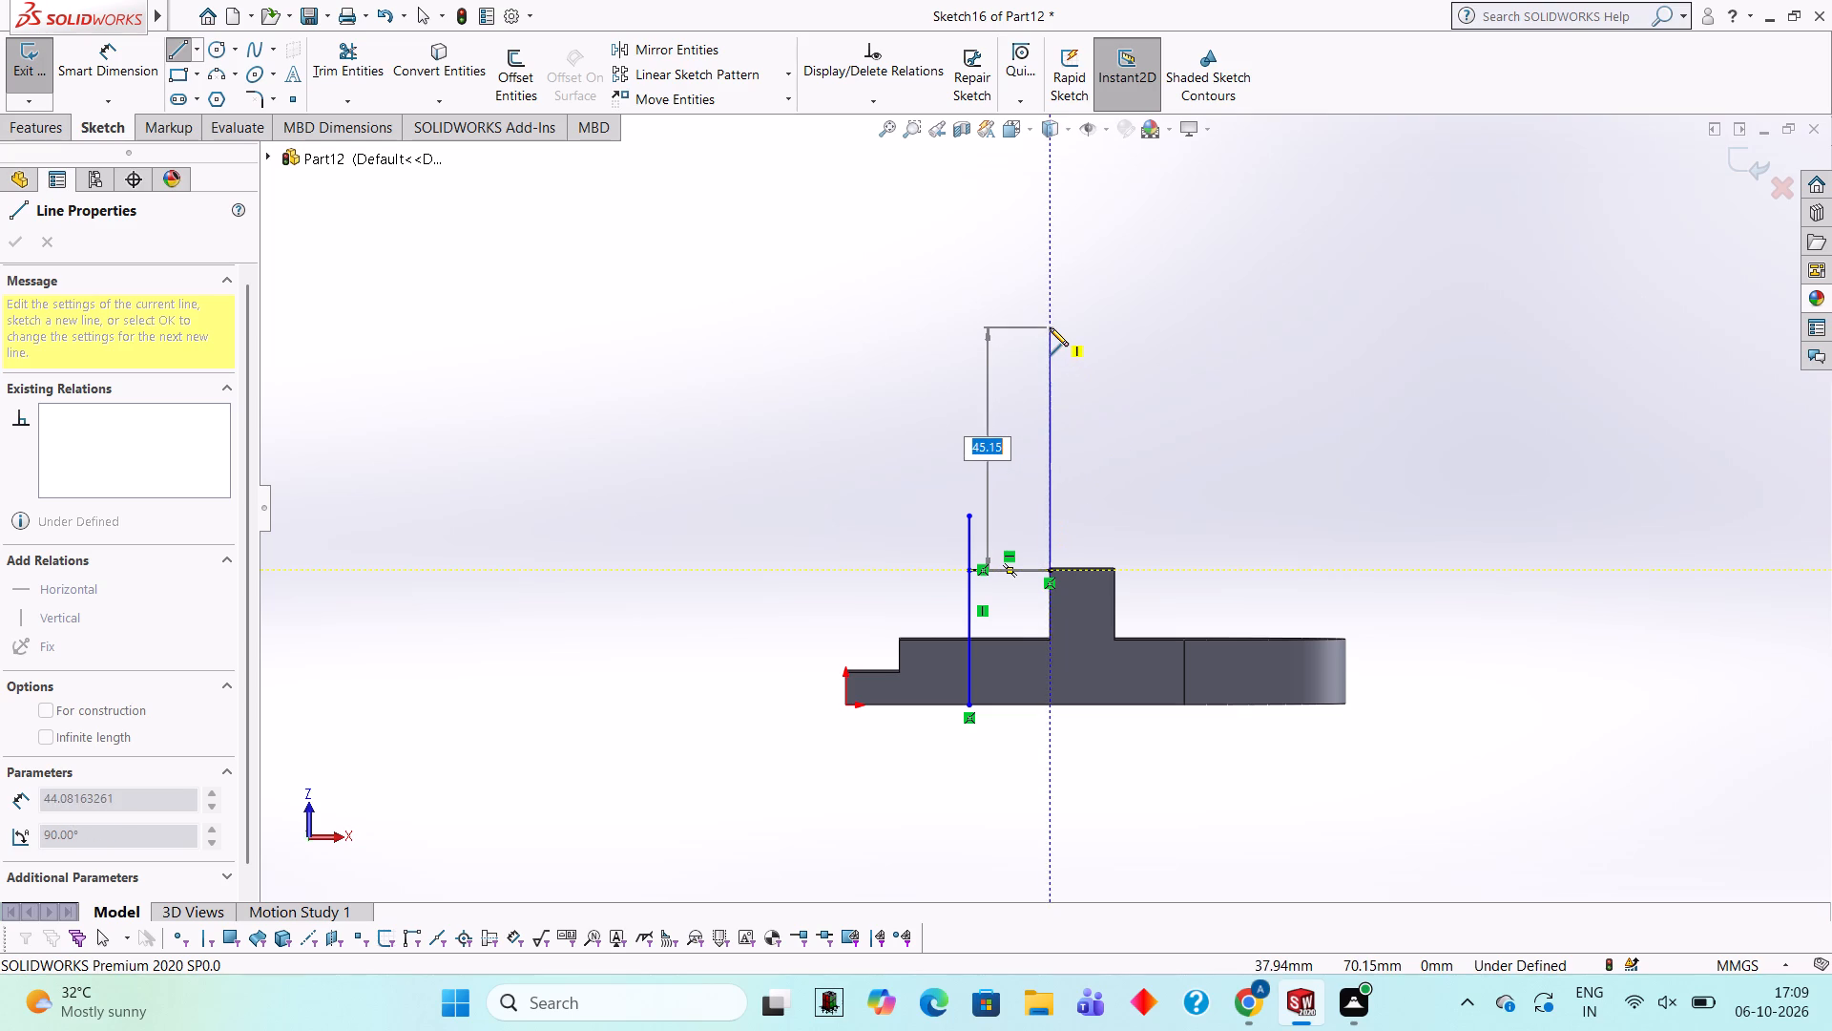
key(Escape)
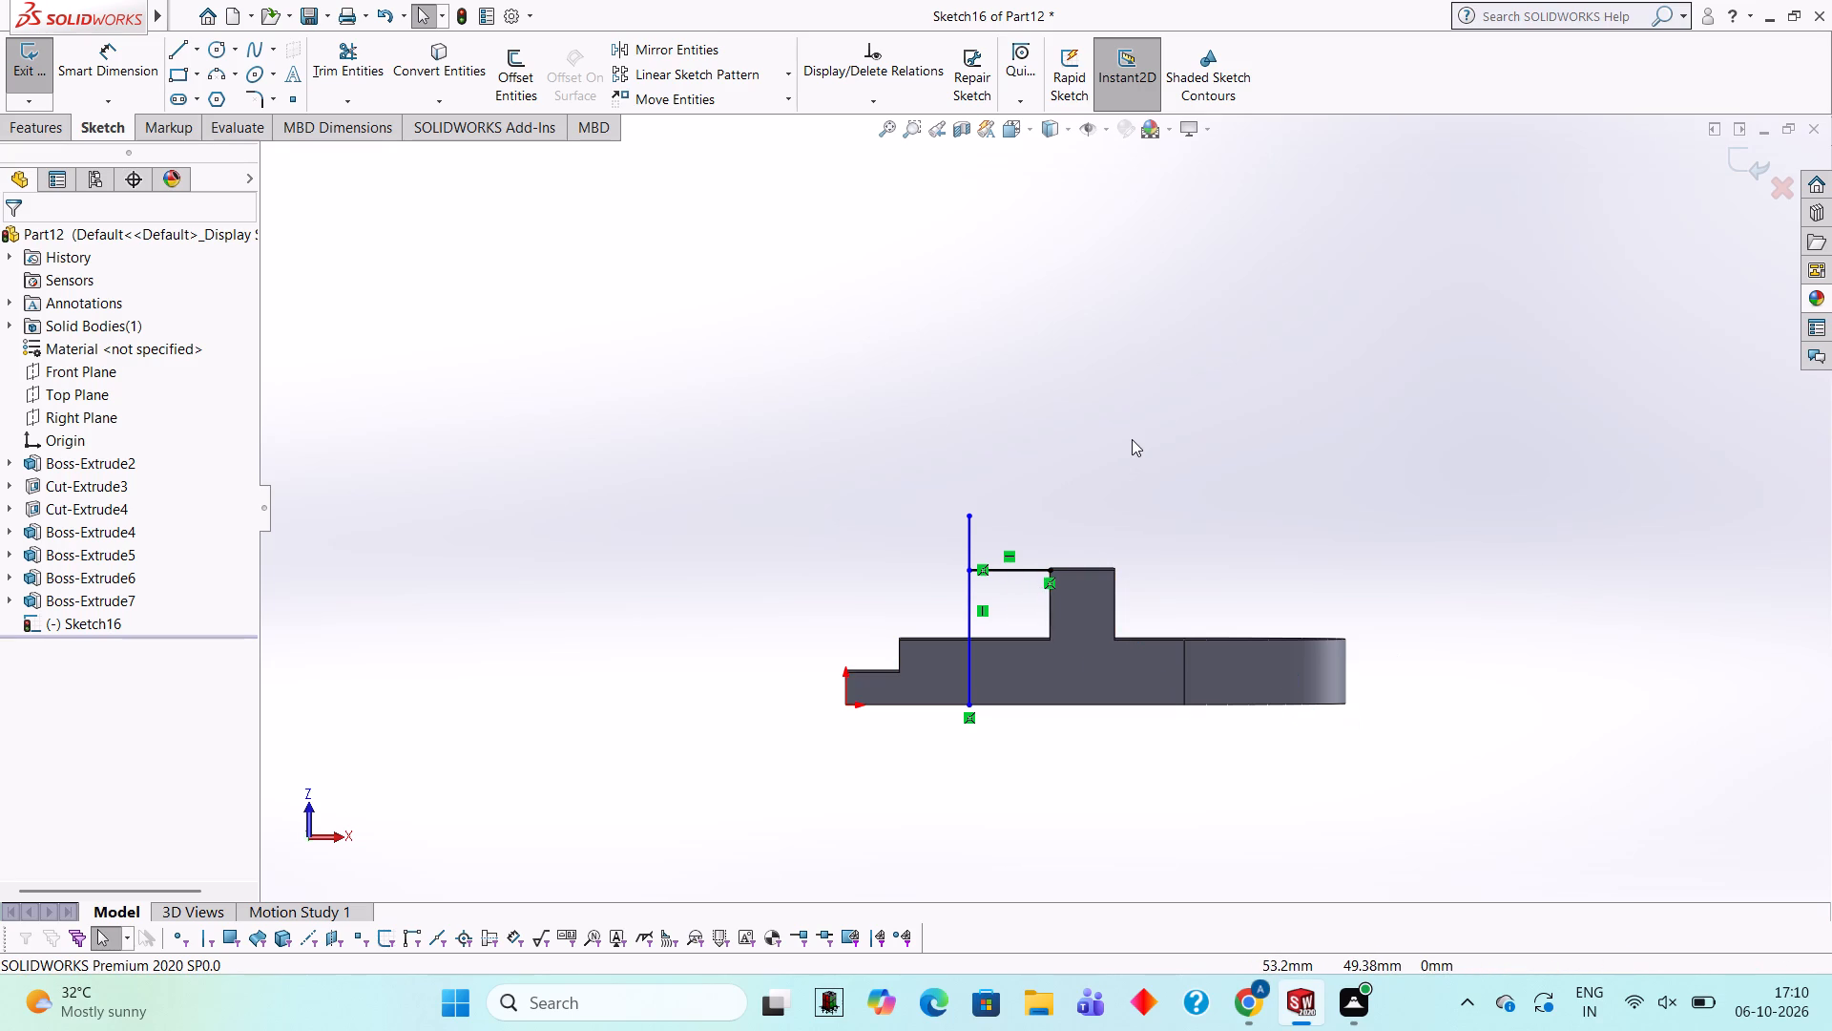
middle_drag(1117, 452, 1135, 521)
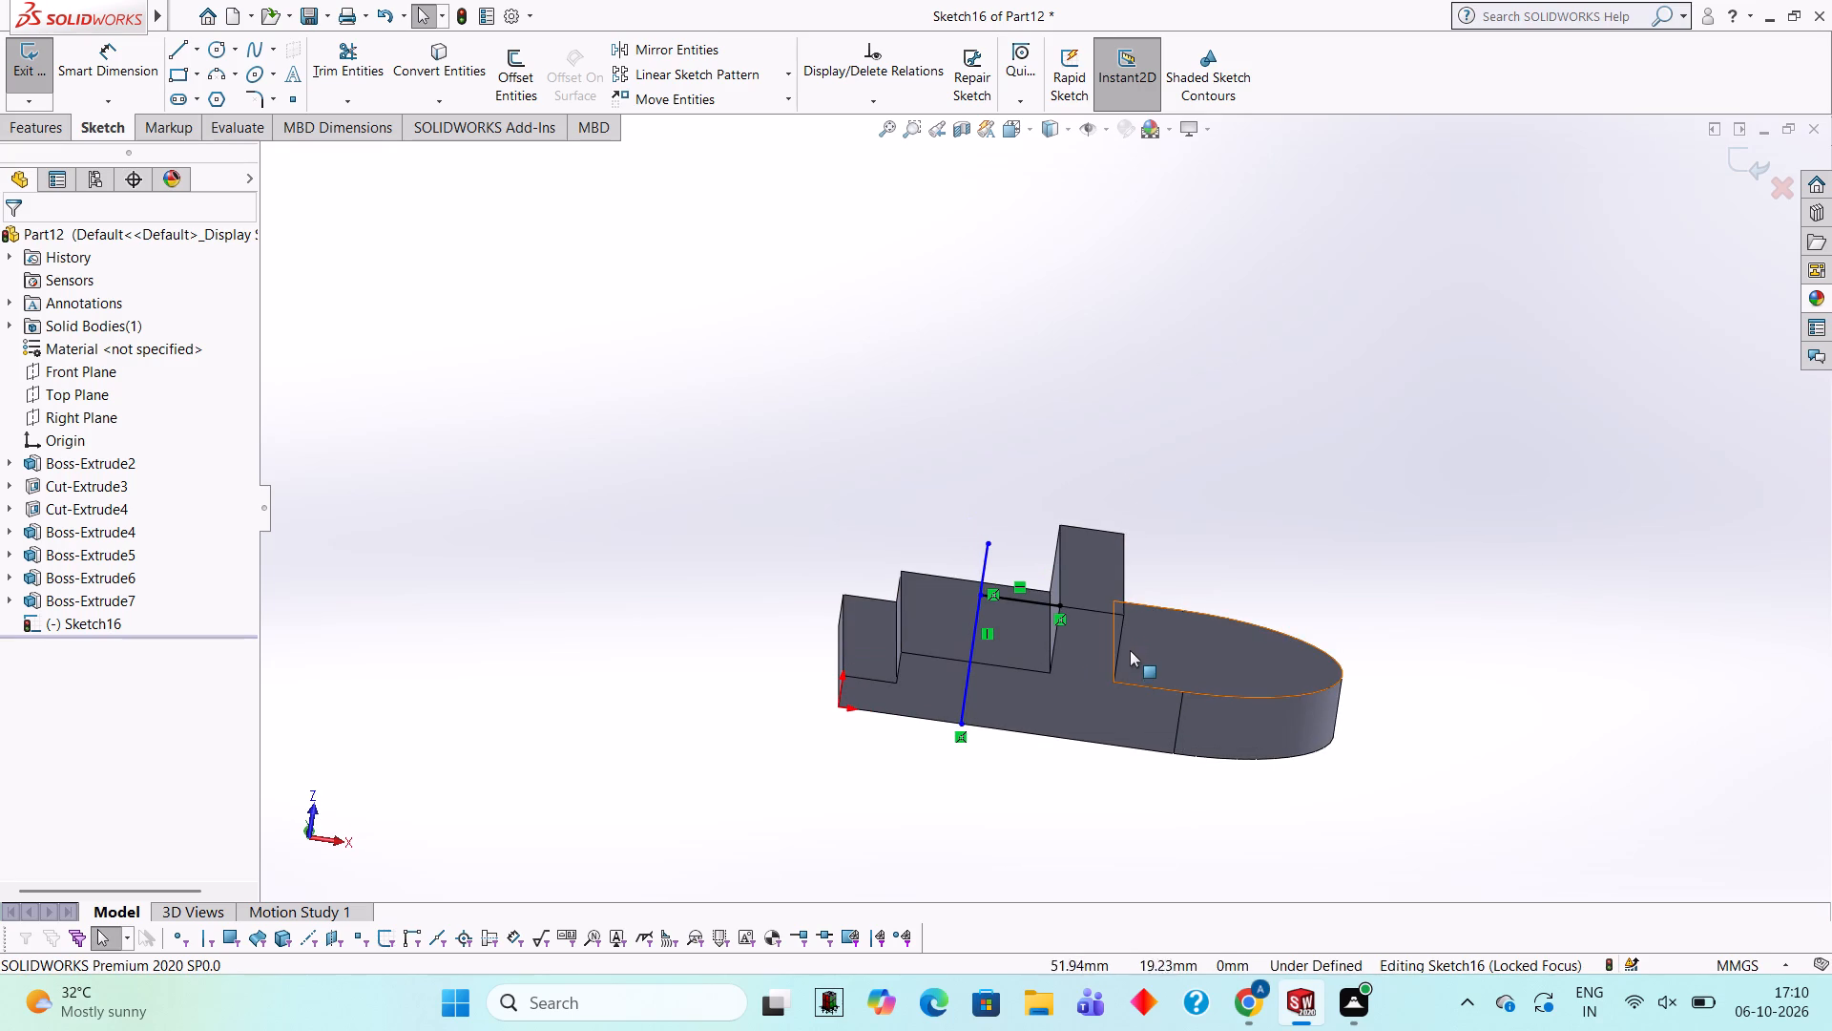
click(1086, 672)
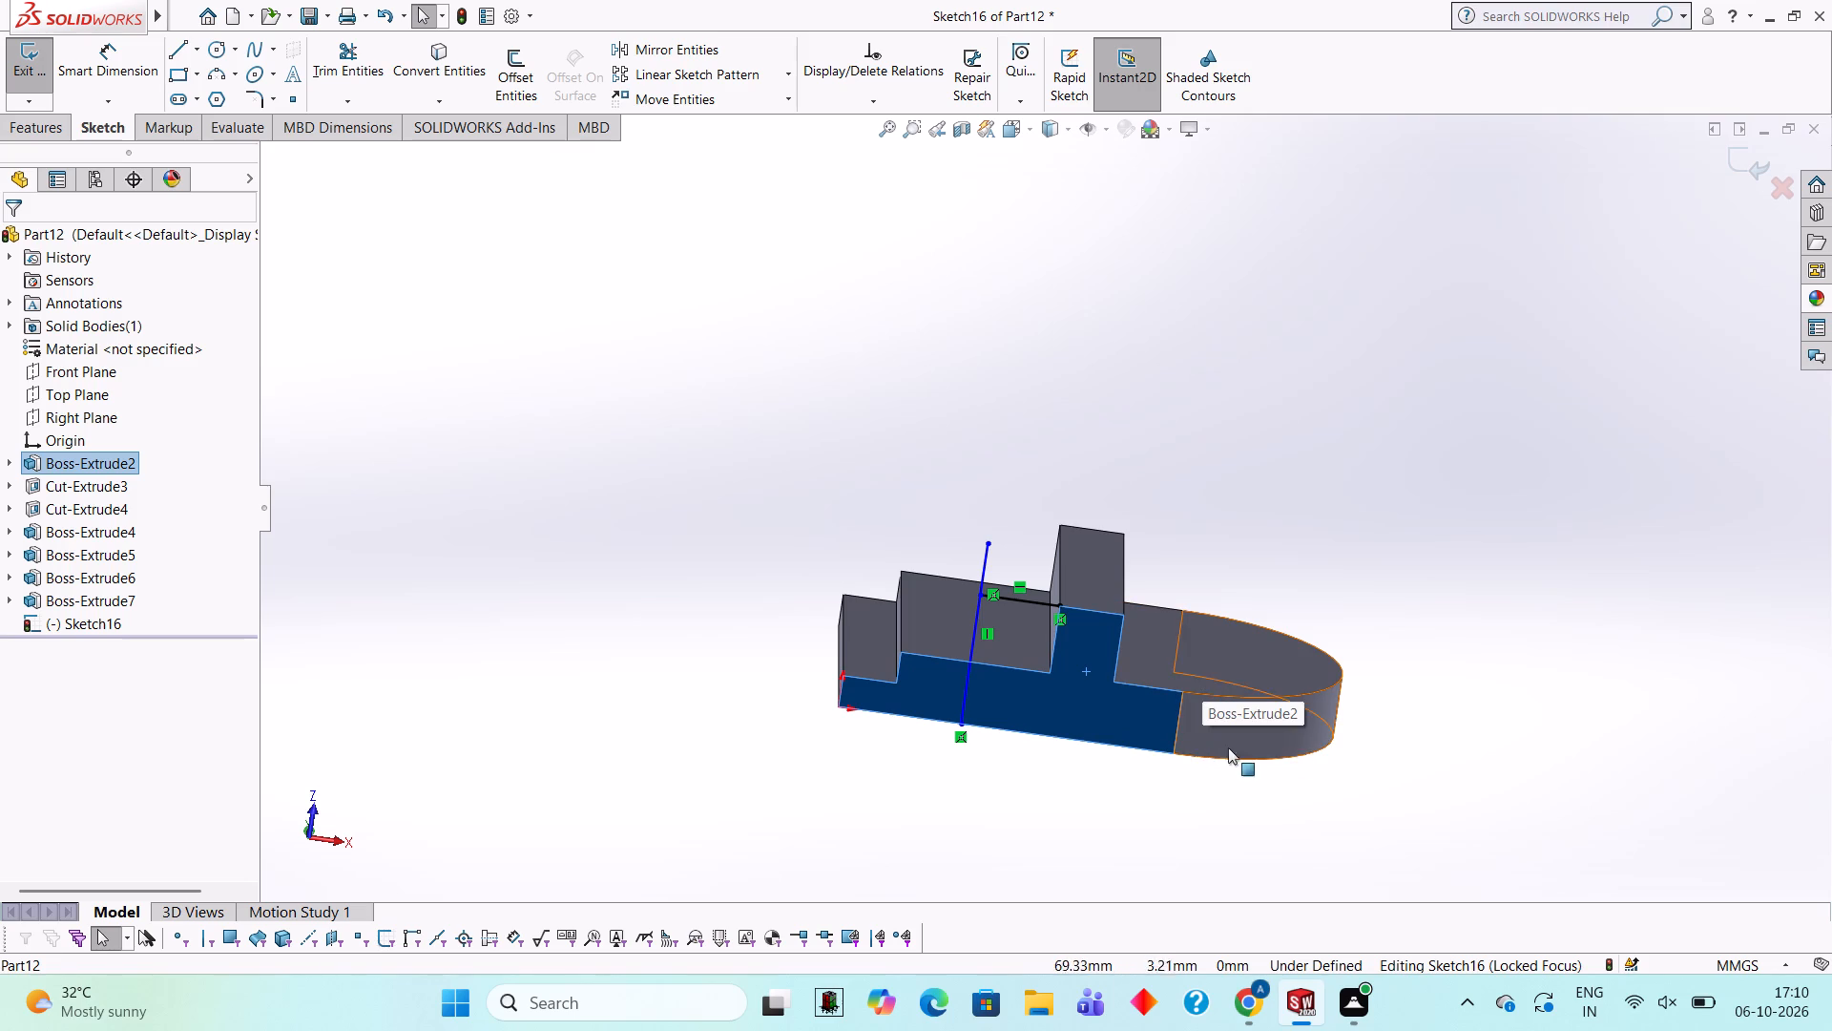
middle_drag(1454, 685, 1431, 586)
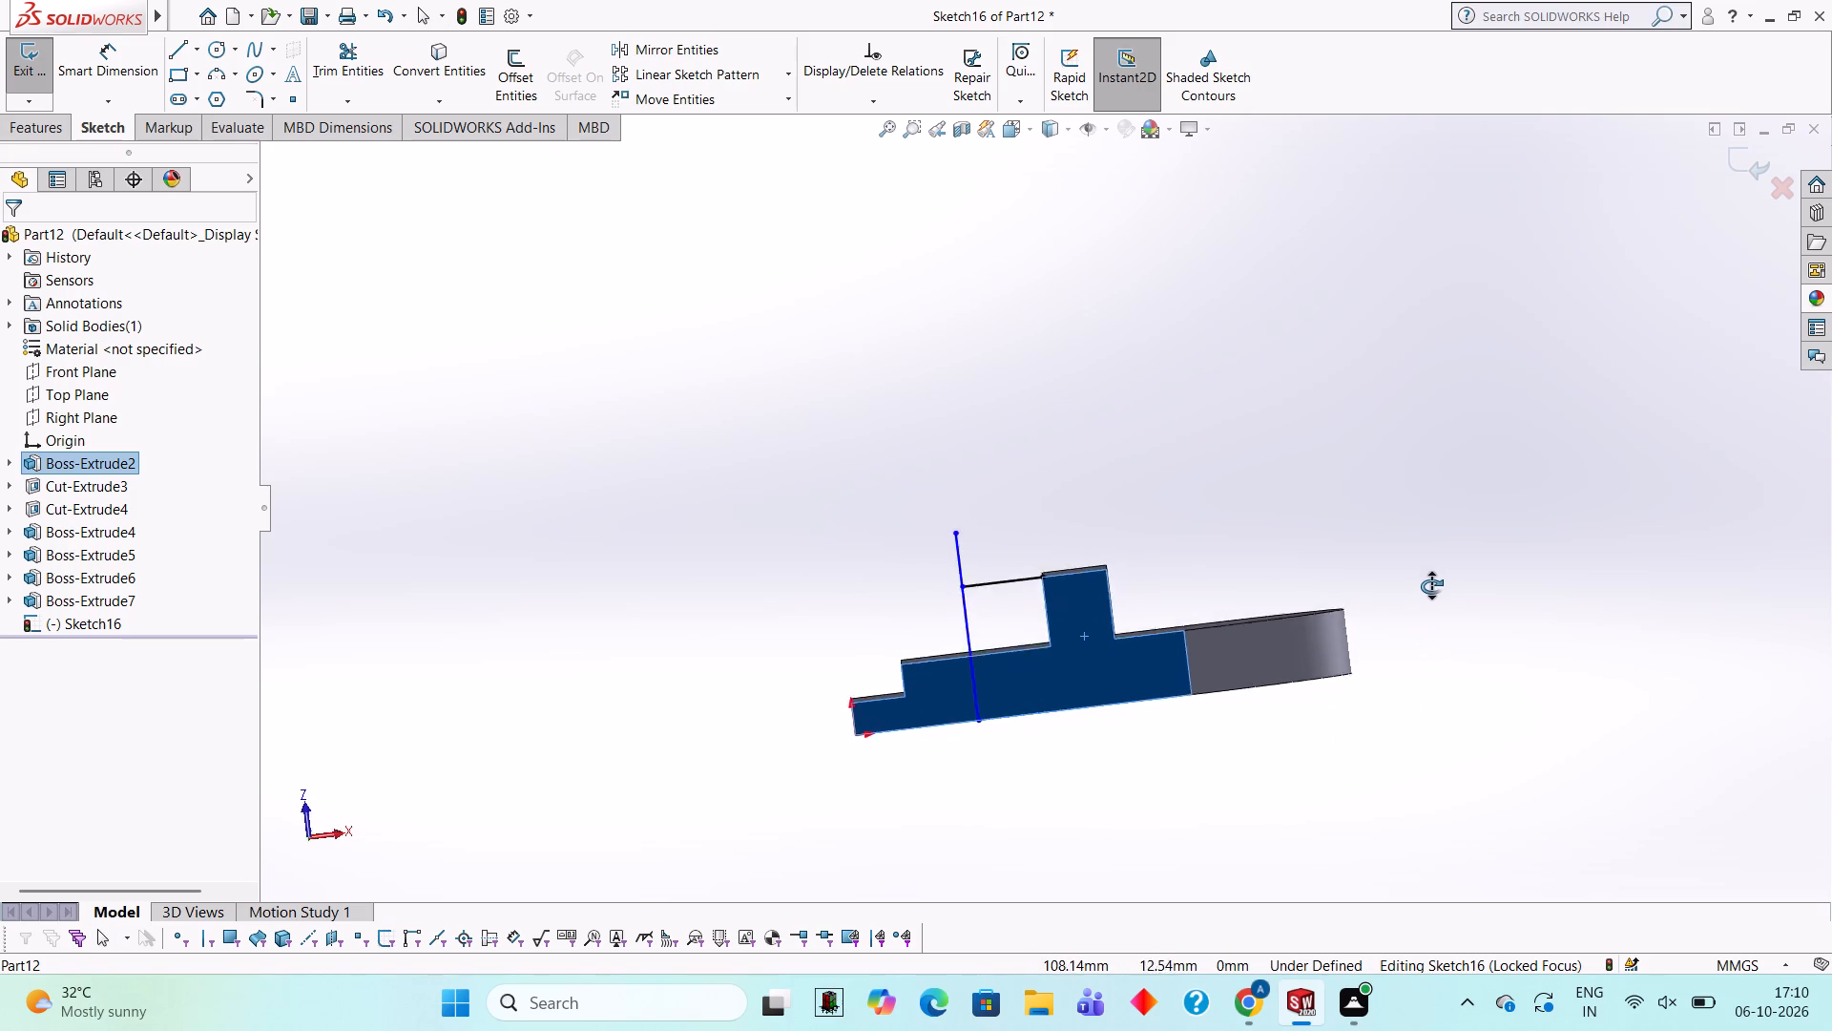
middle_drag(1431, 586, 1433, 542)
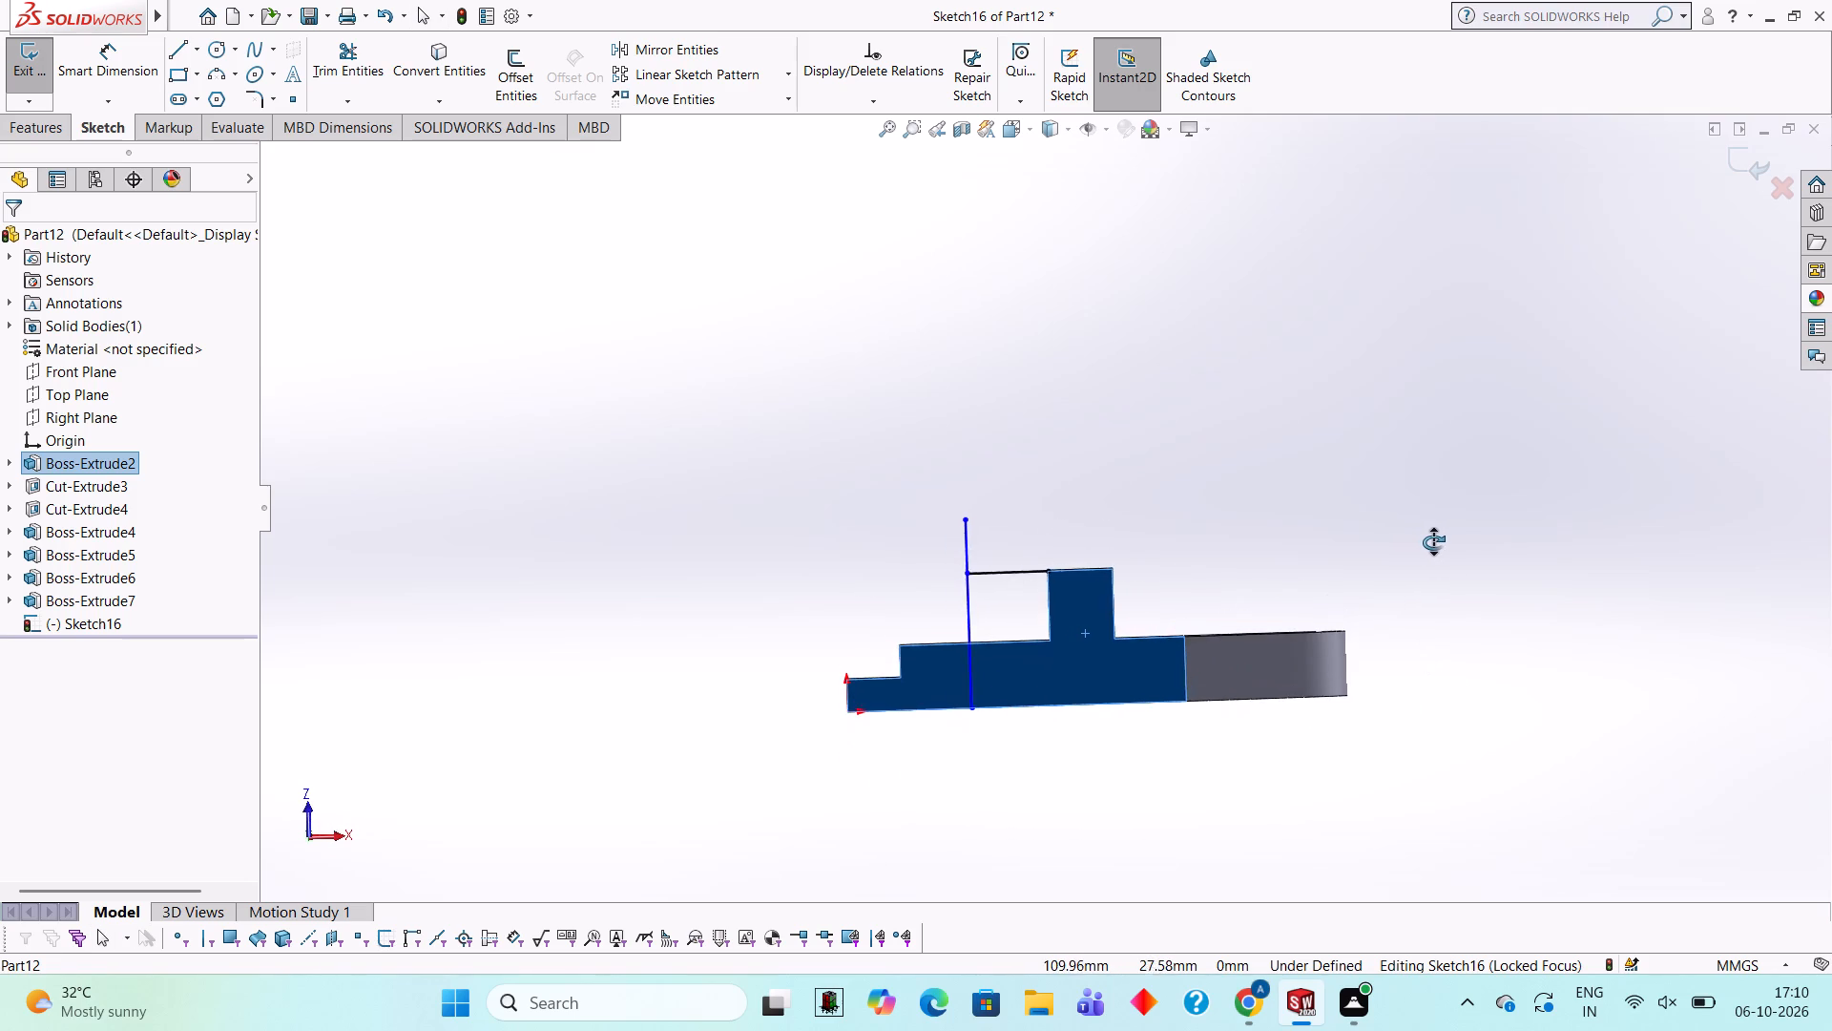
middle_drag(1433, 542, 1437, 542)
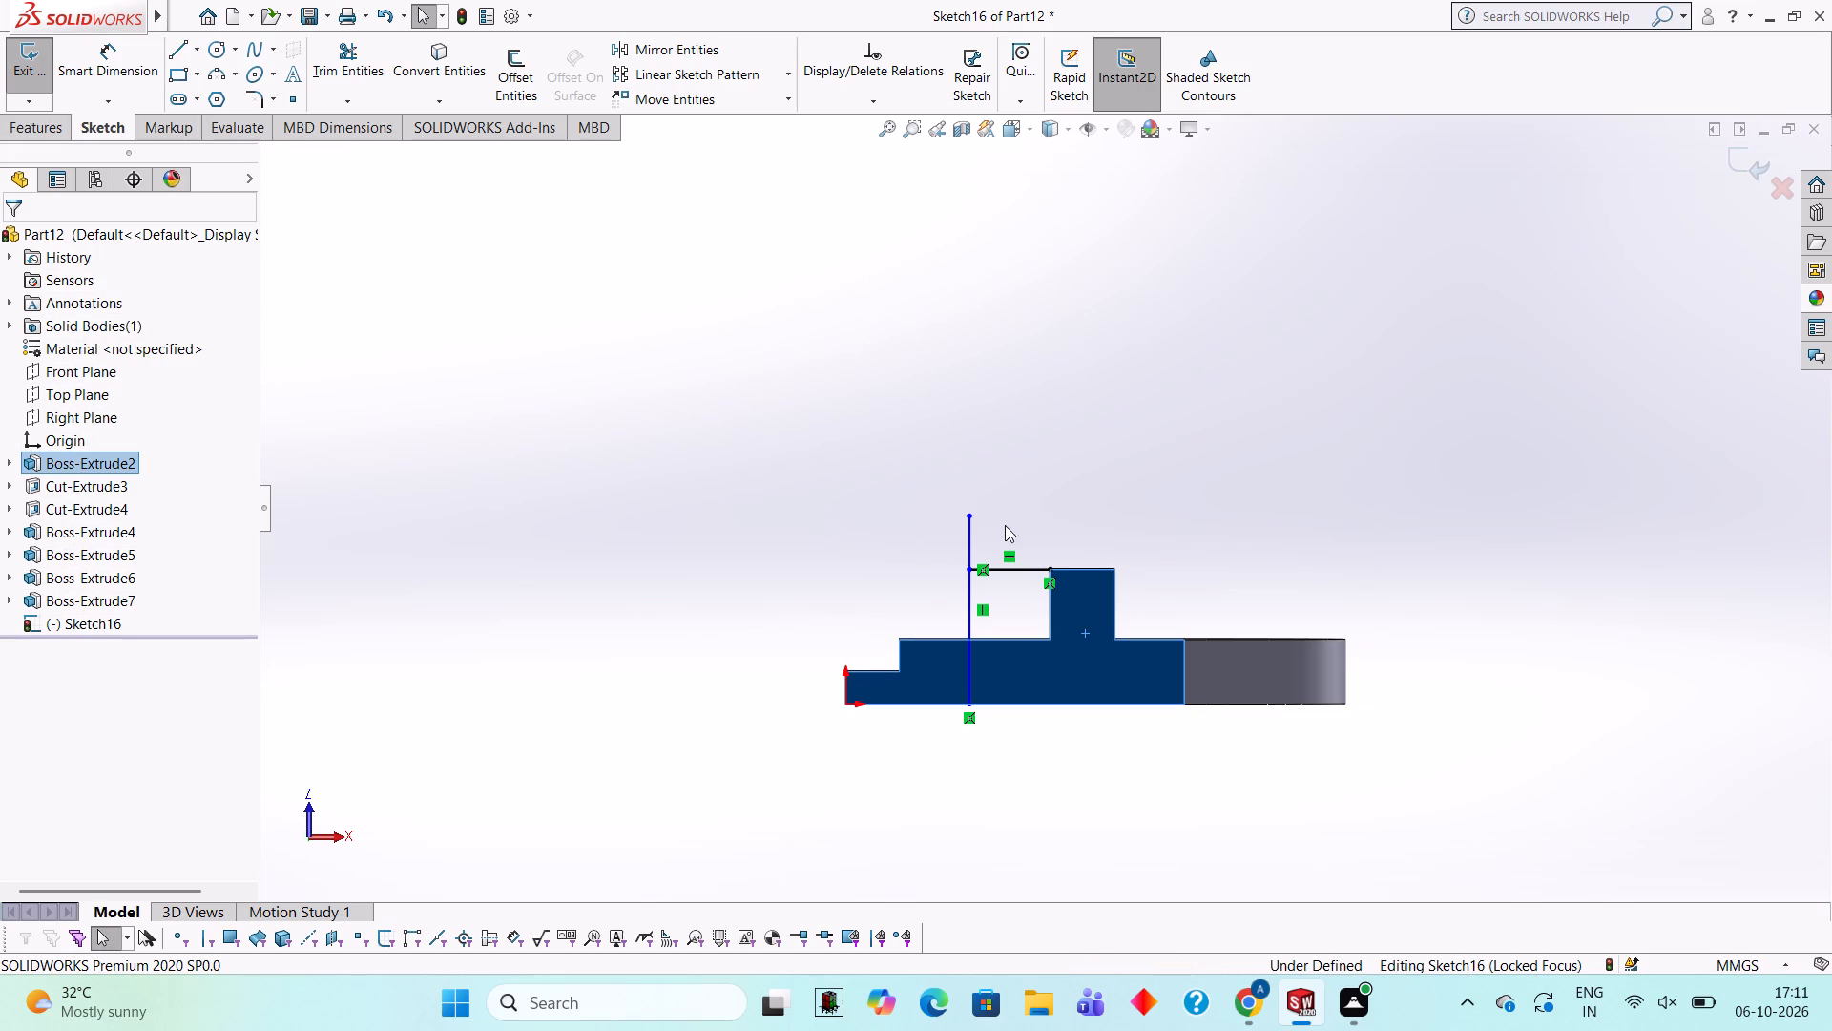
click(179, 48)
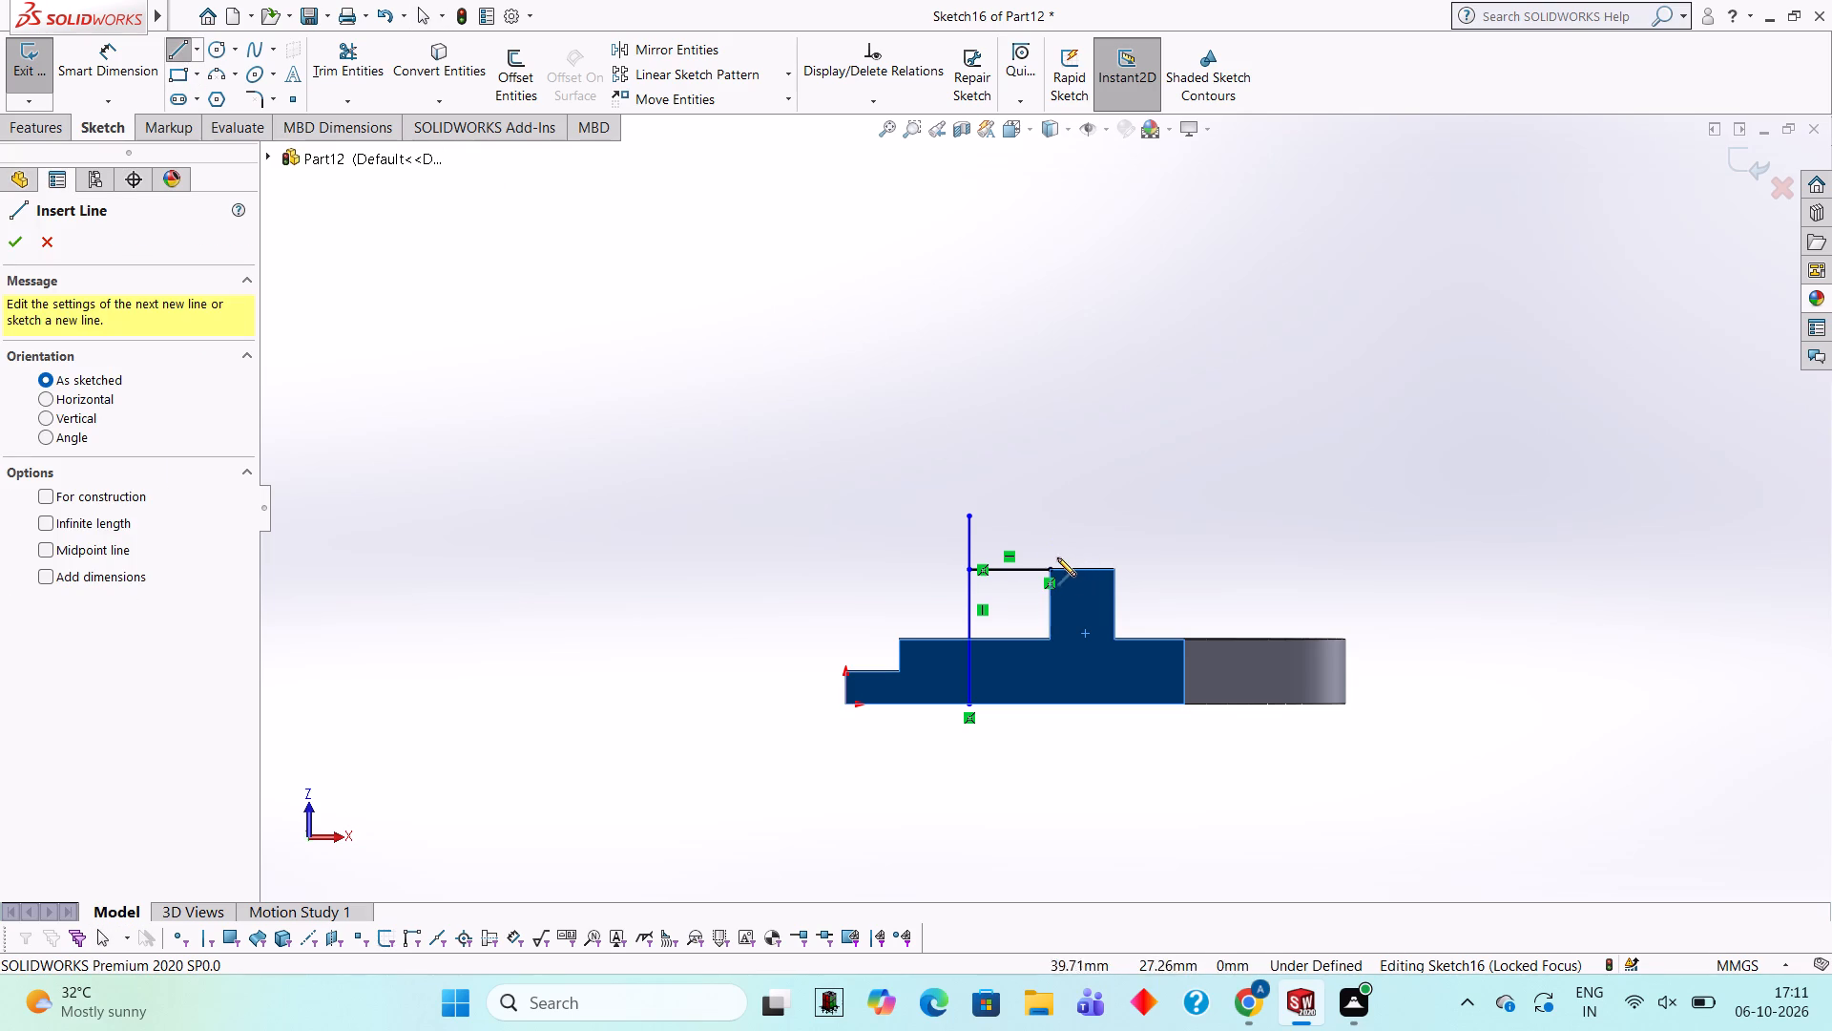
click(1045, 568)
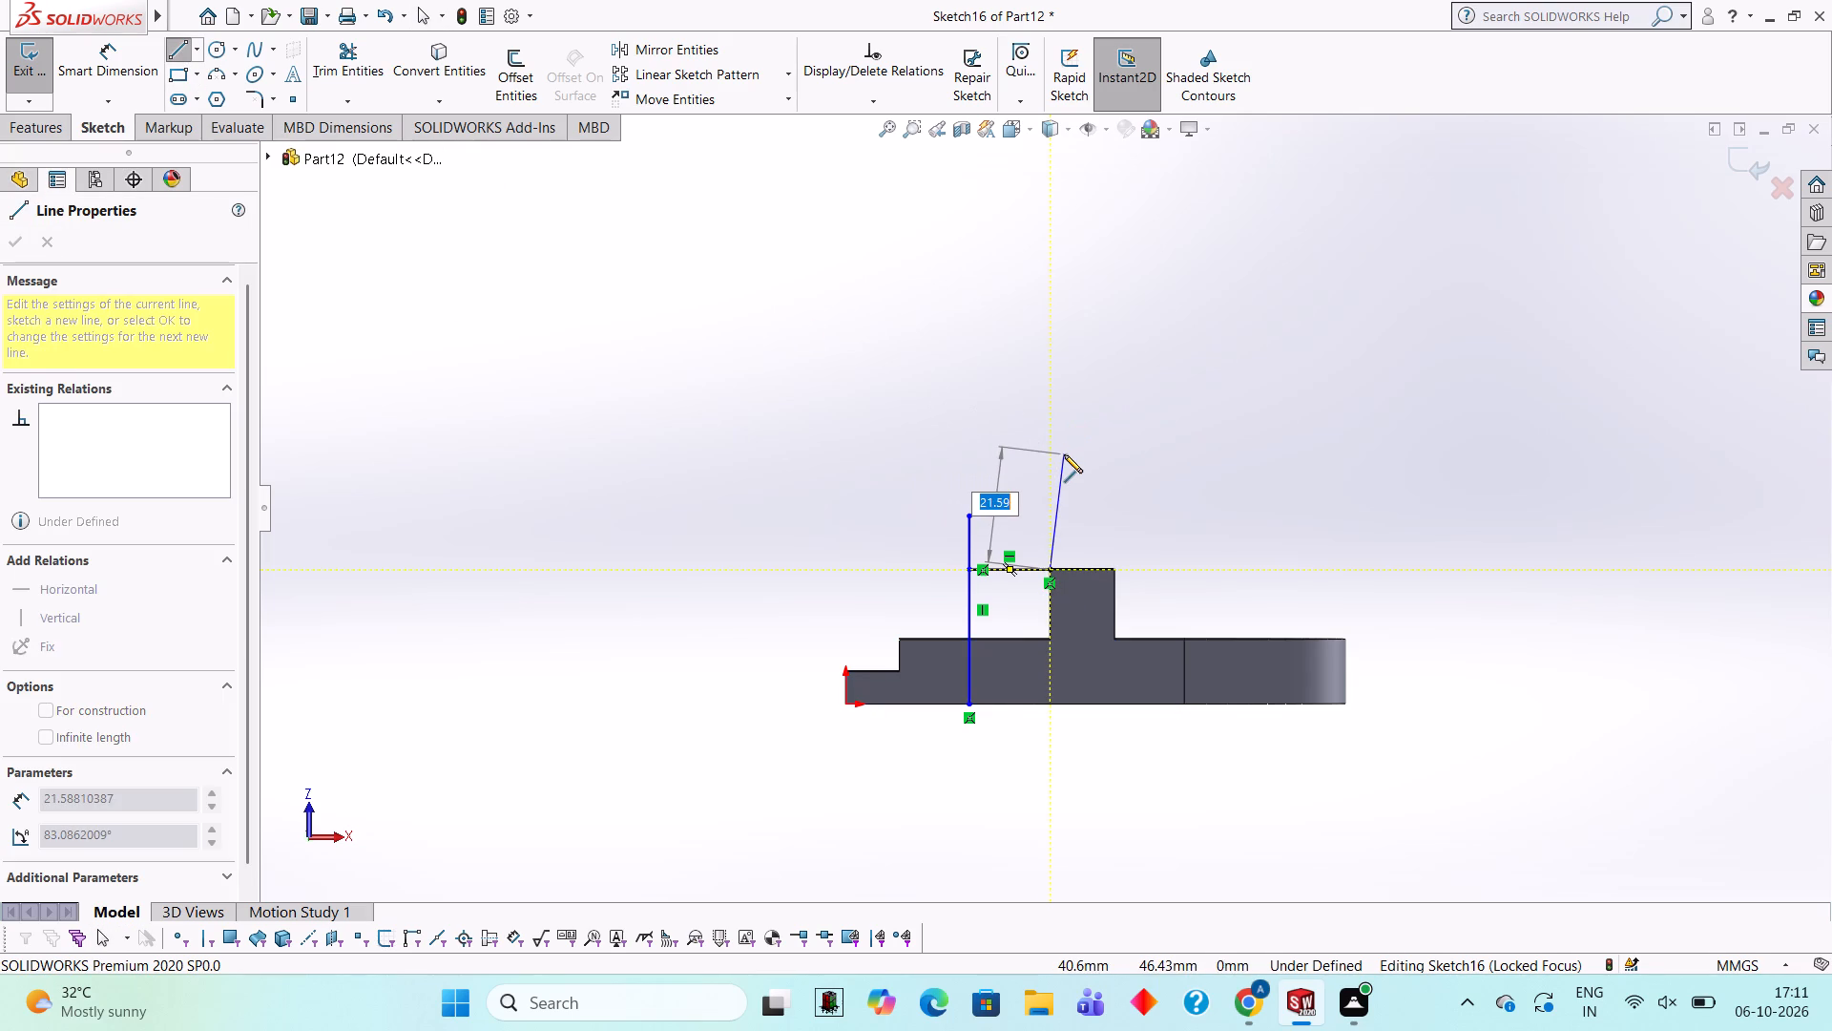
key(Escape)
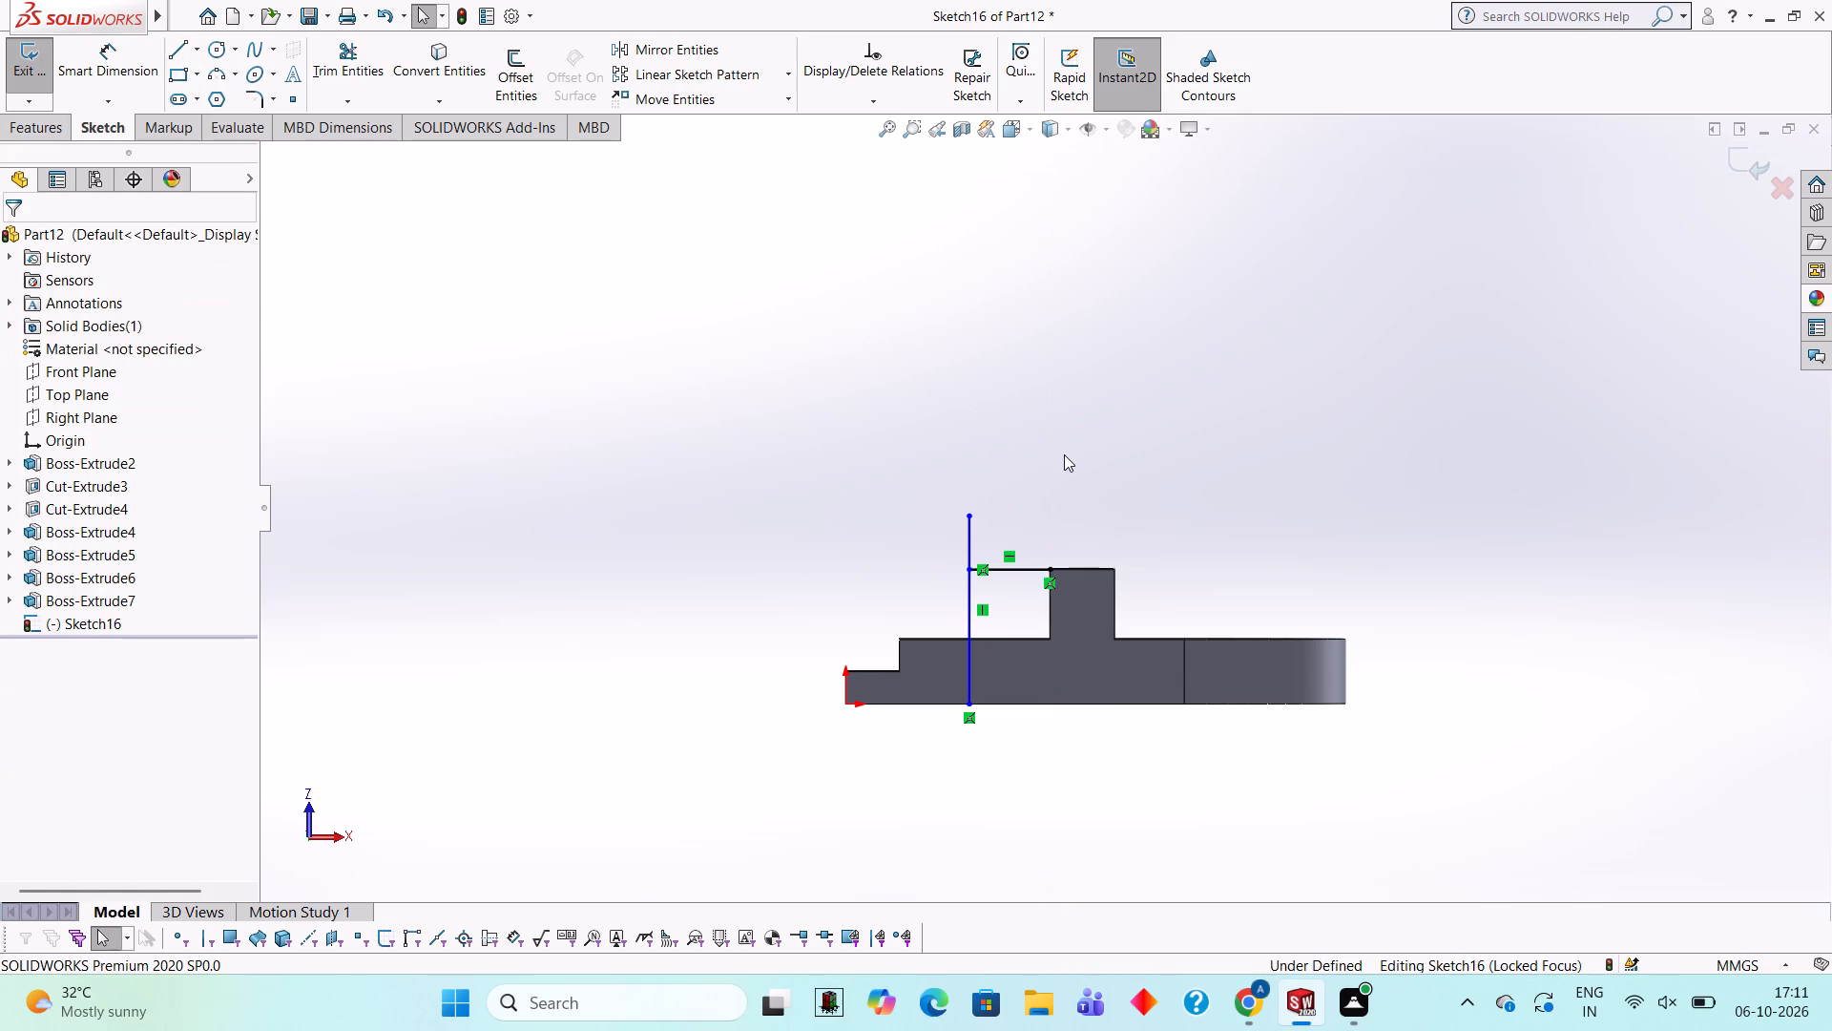
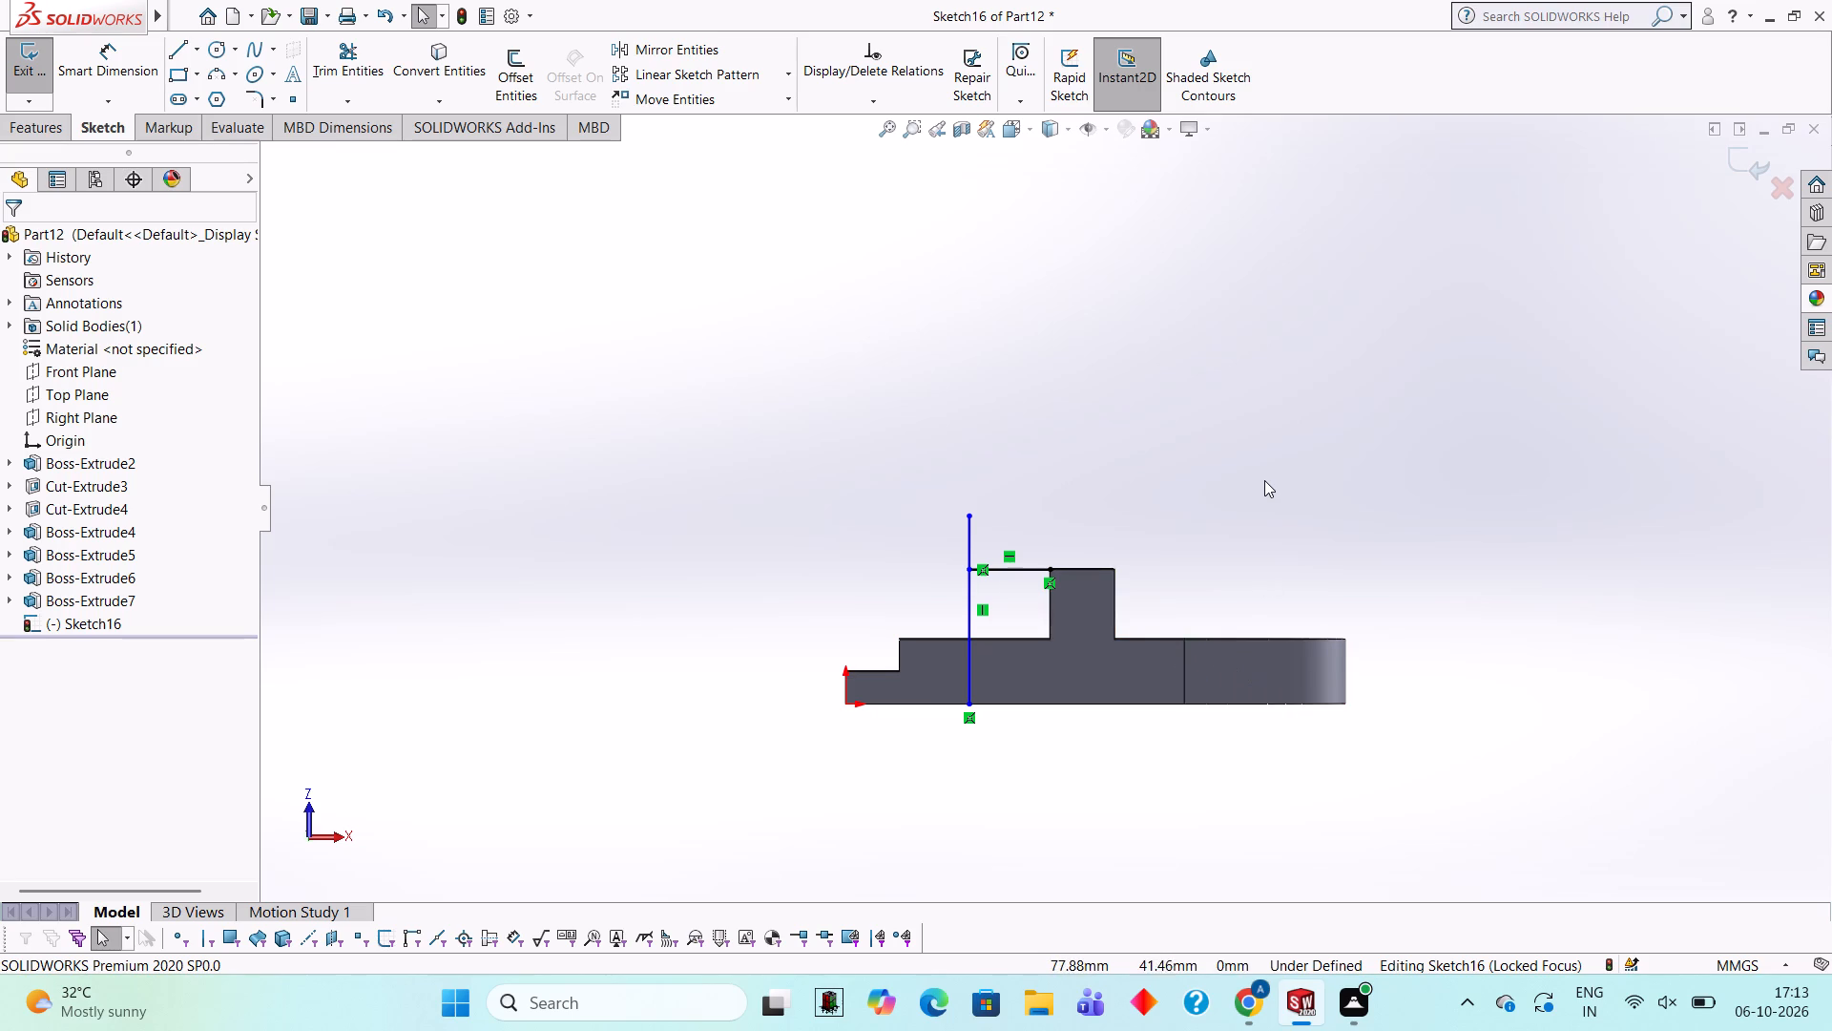
Examine the stepped plate and the open sketch's vertical and horizontal lines beside the upright rib from several angles.
scroll(1261, 480, up, 1)
middle_drag(1261, 480, 1259, 663)
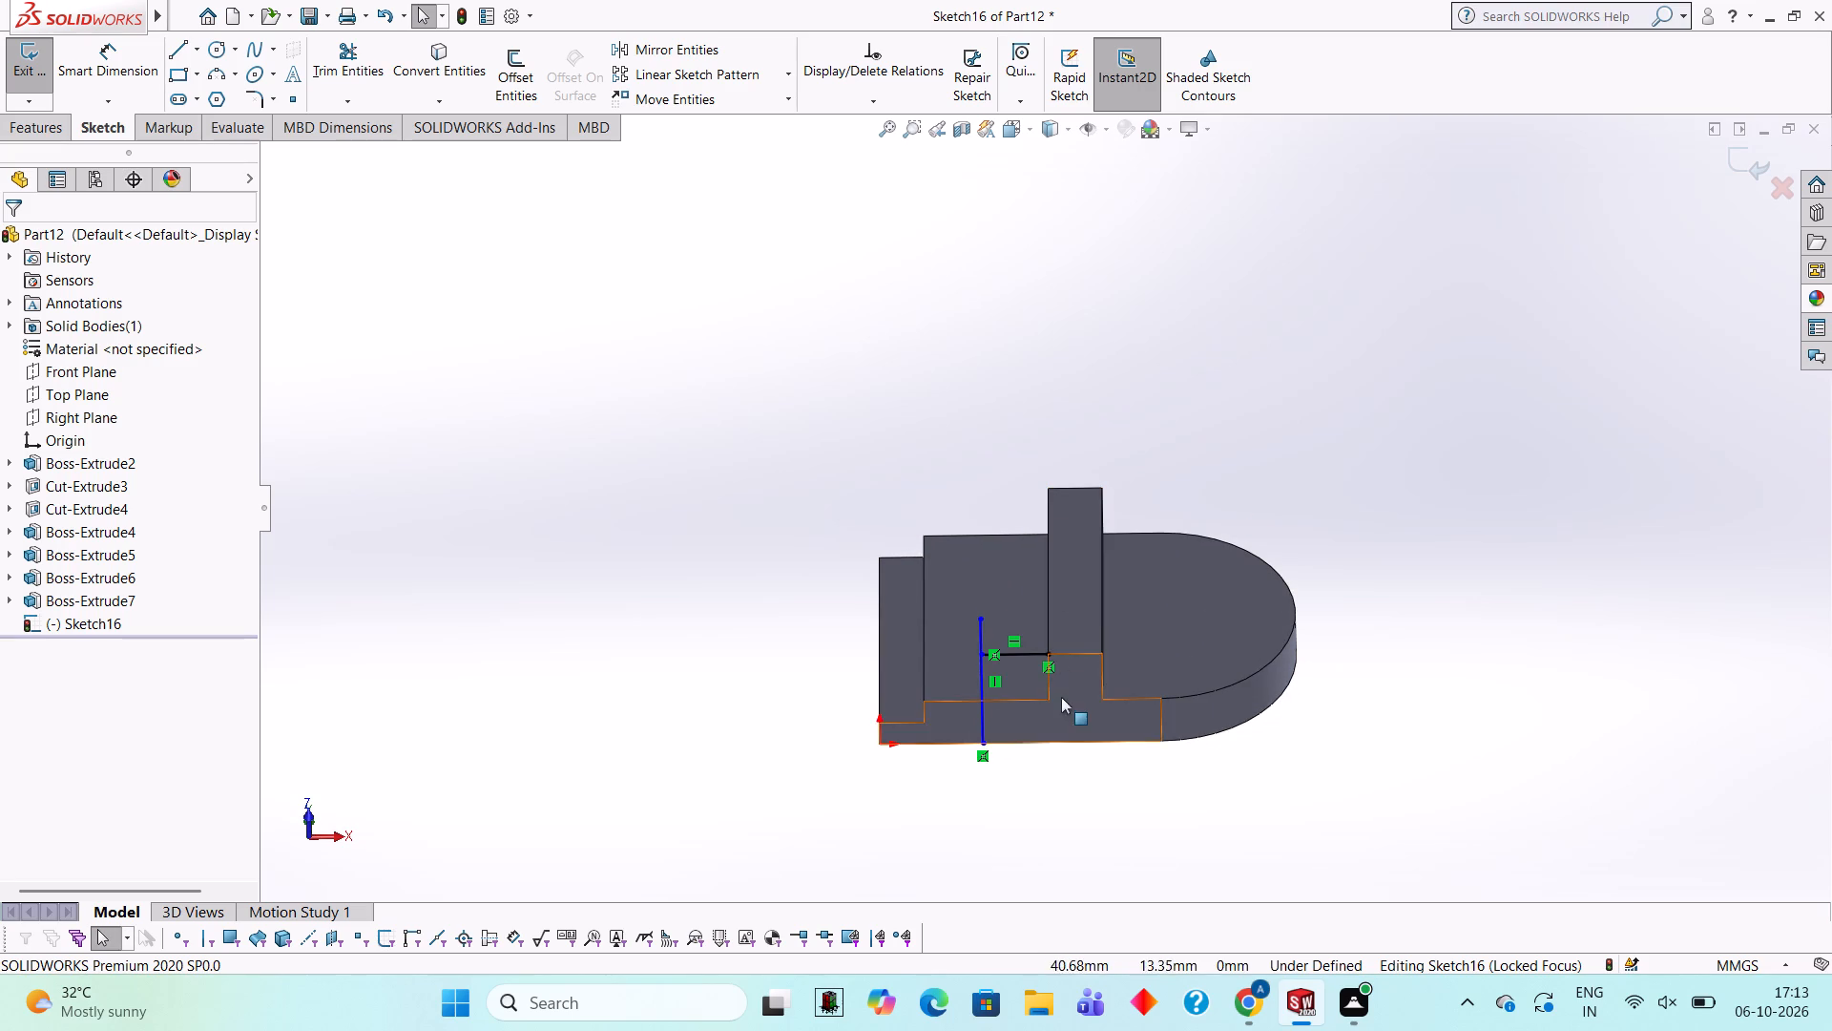
middle_drag(1367, 717, 1377, 607)
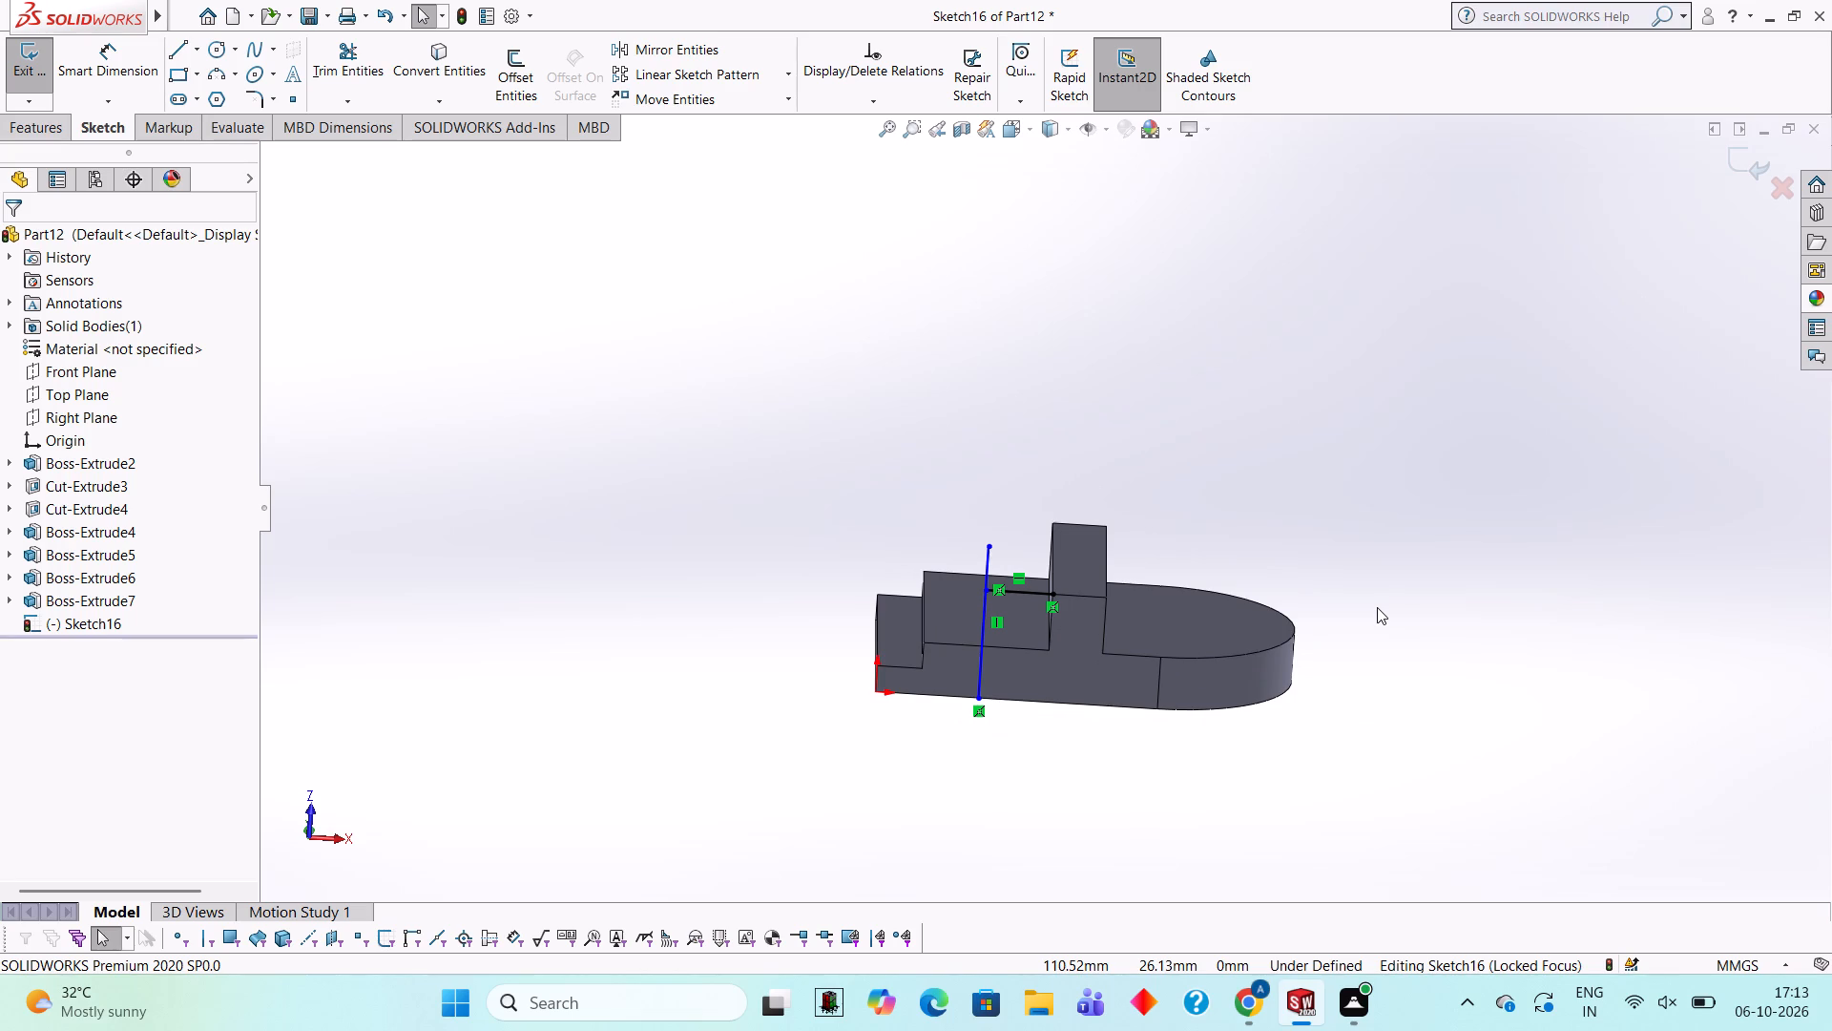
middle_drag(1146, 811, 1121, 605)
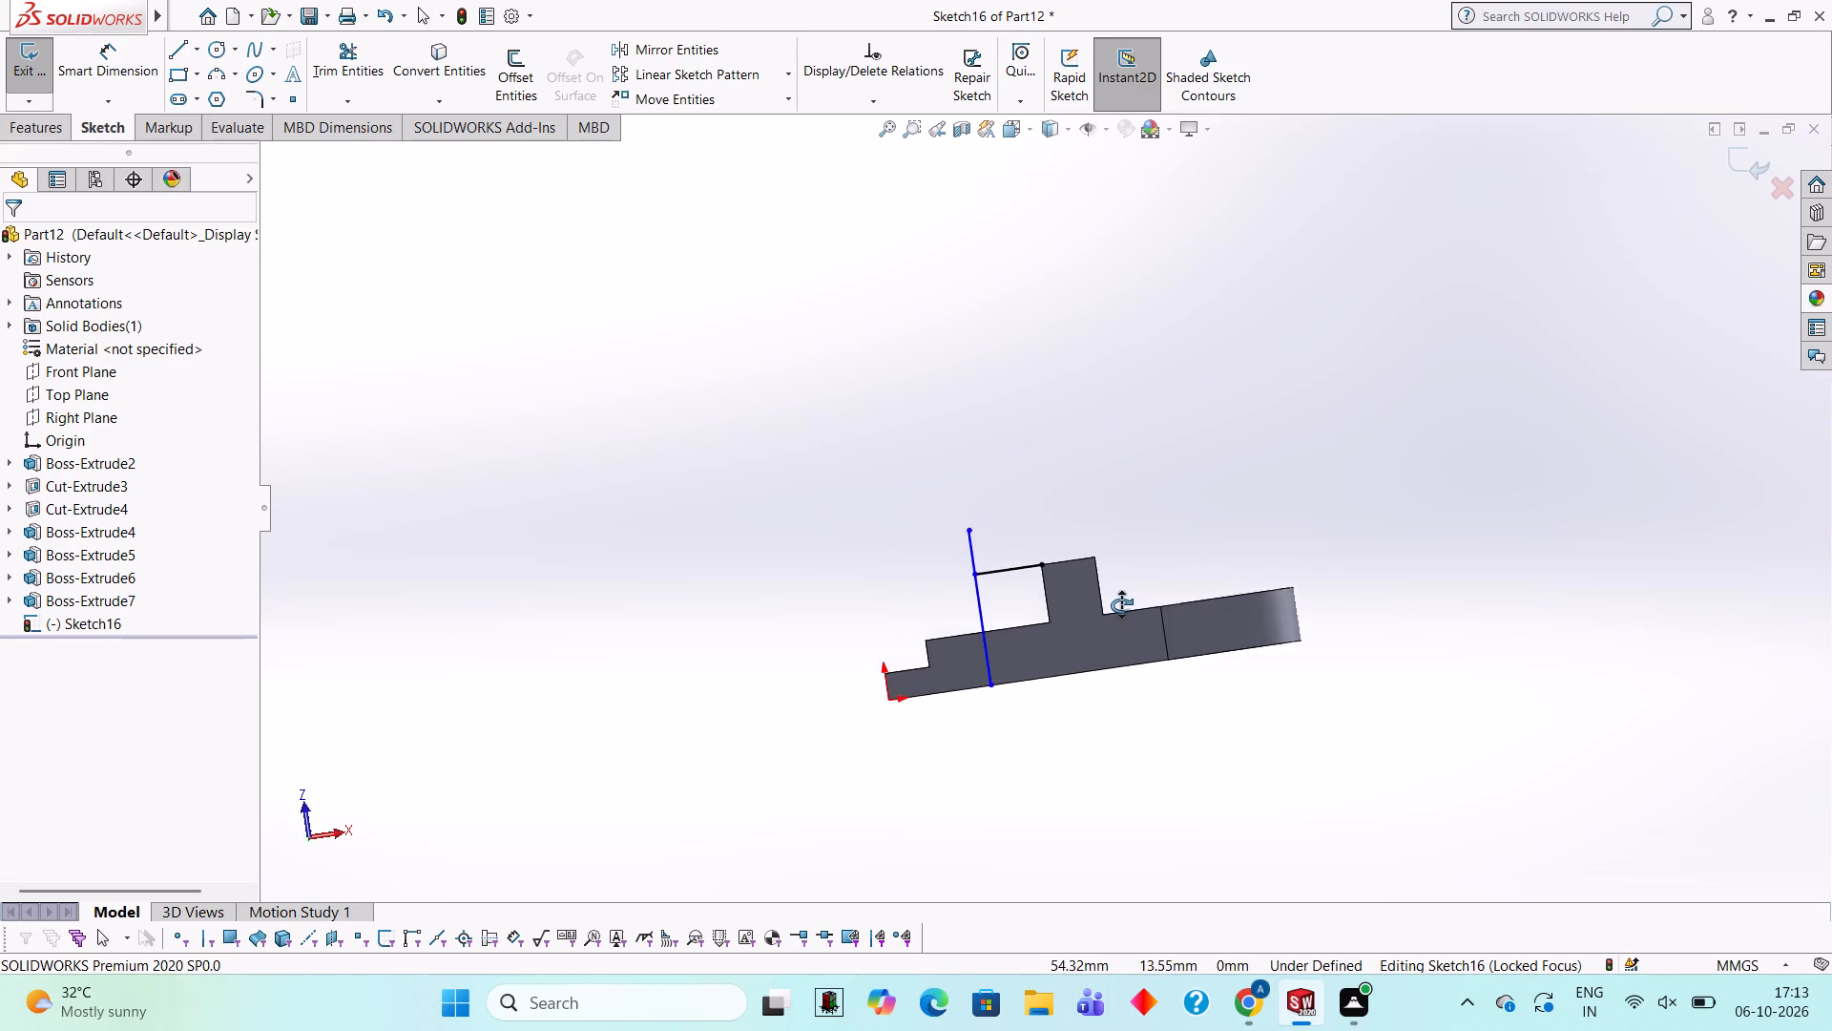
middle_drag(1121, 605, 1135, 611)
middle_drag(1149, 708, 1158, 710)
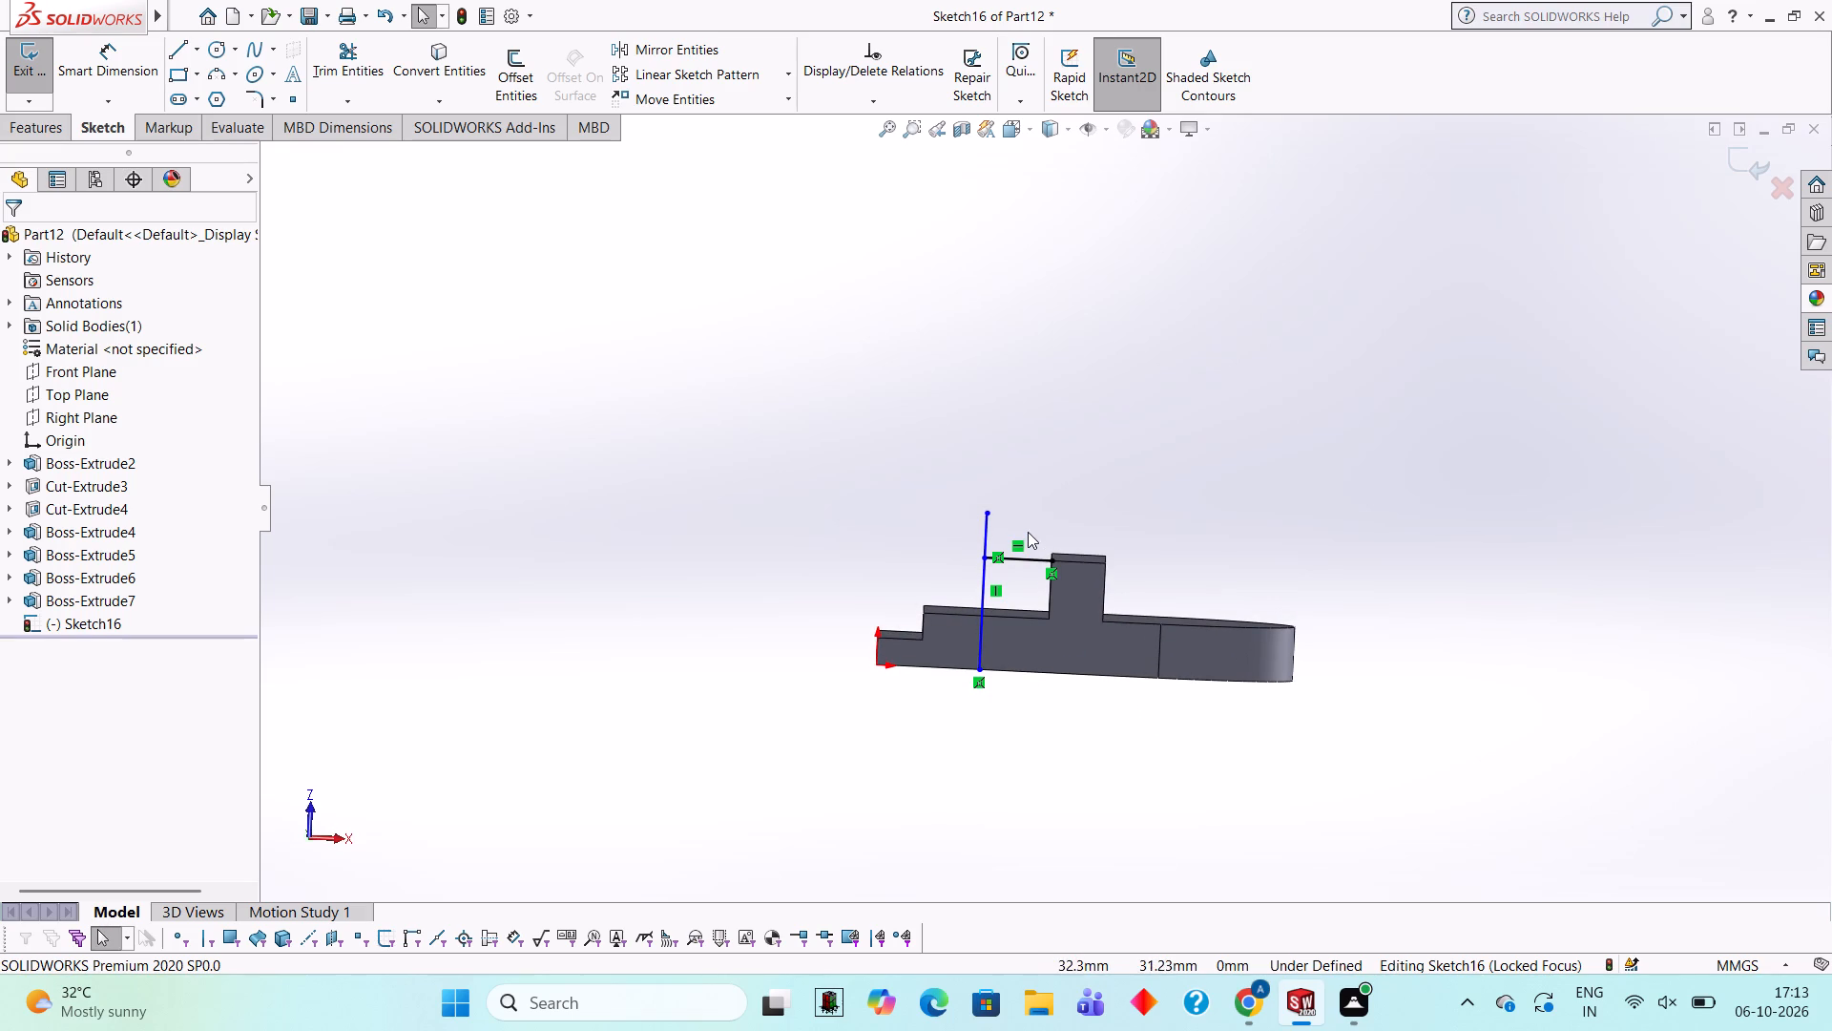
middle_drag(1075, 738, 1088, 650)
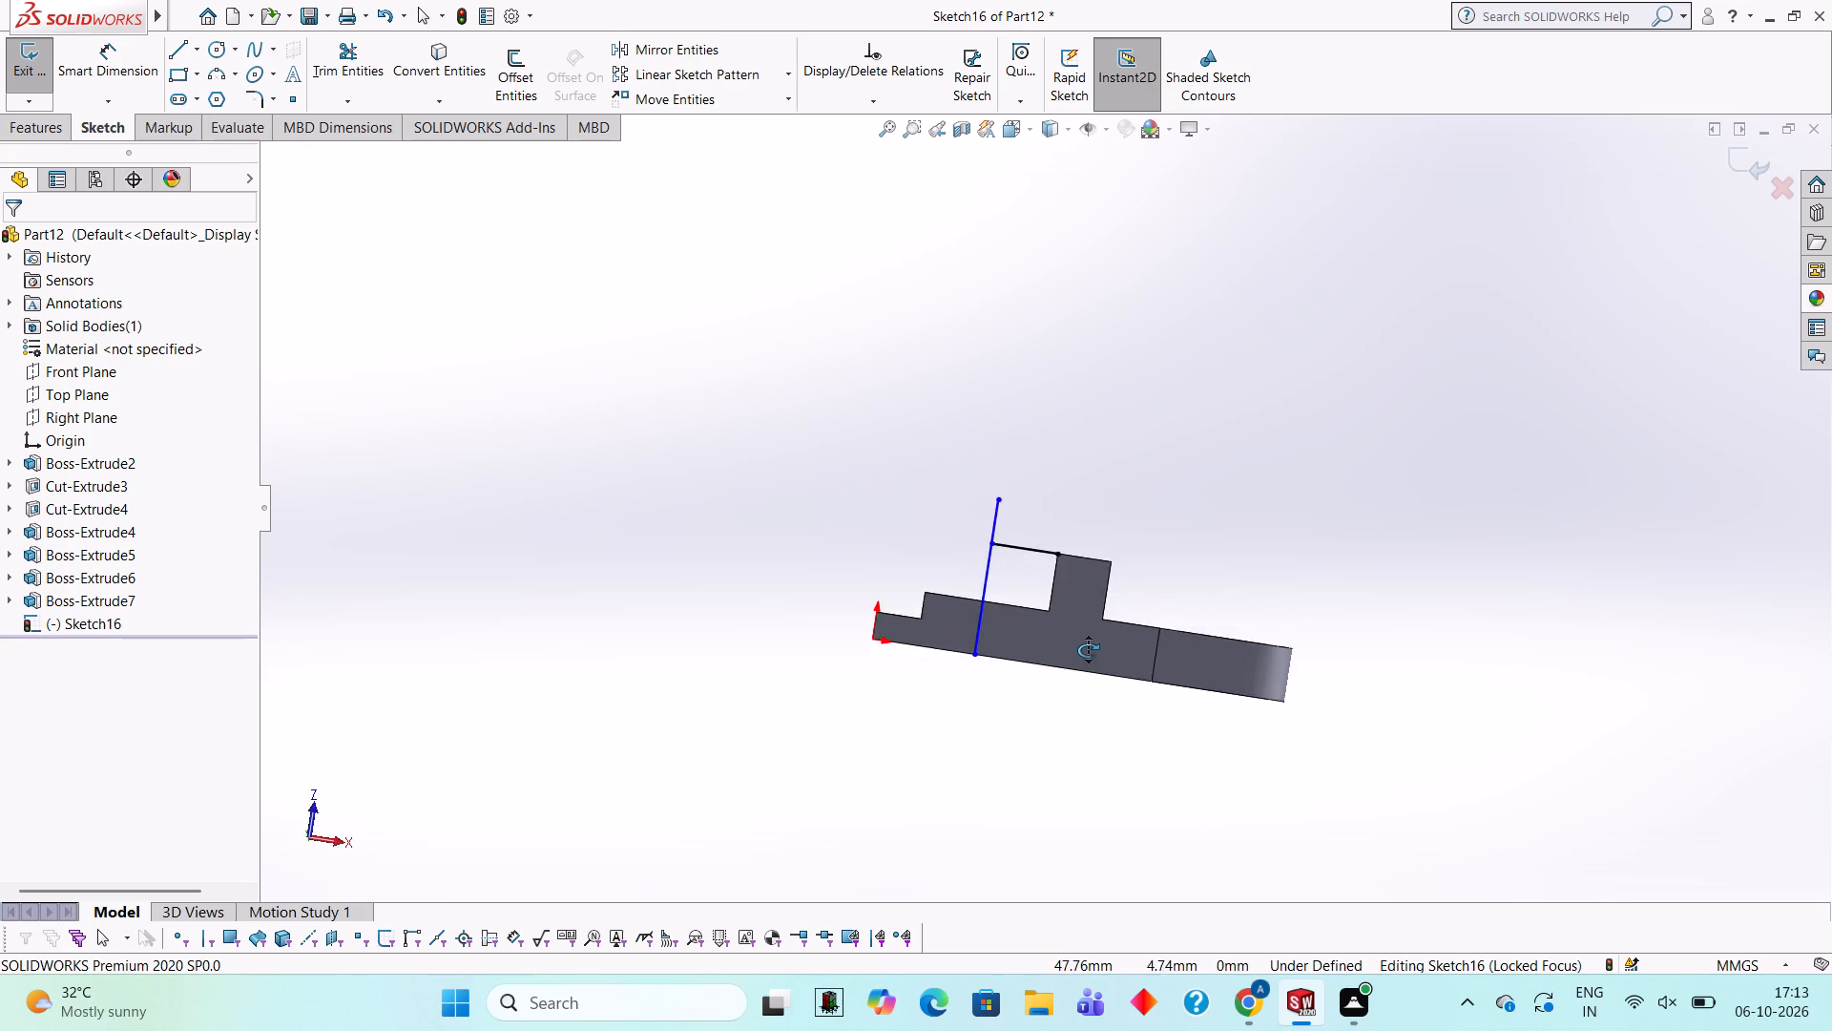
middle_drag(1088, 650, 1072, 631)
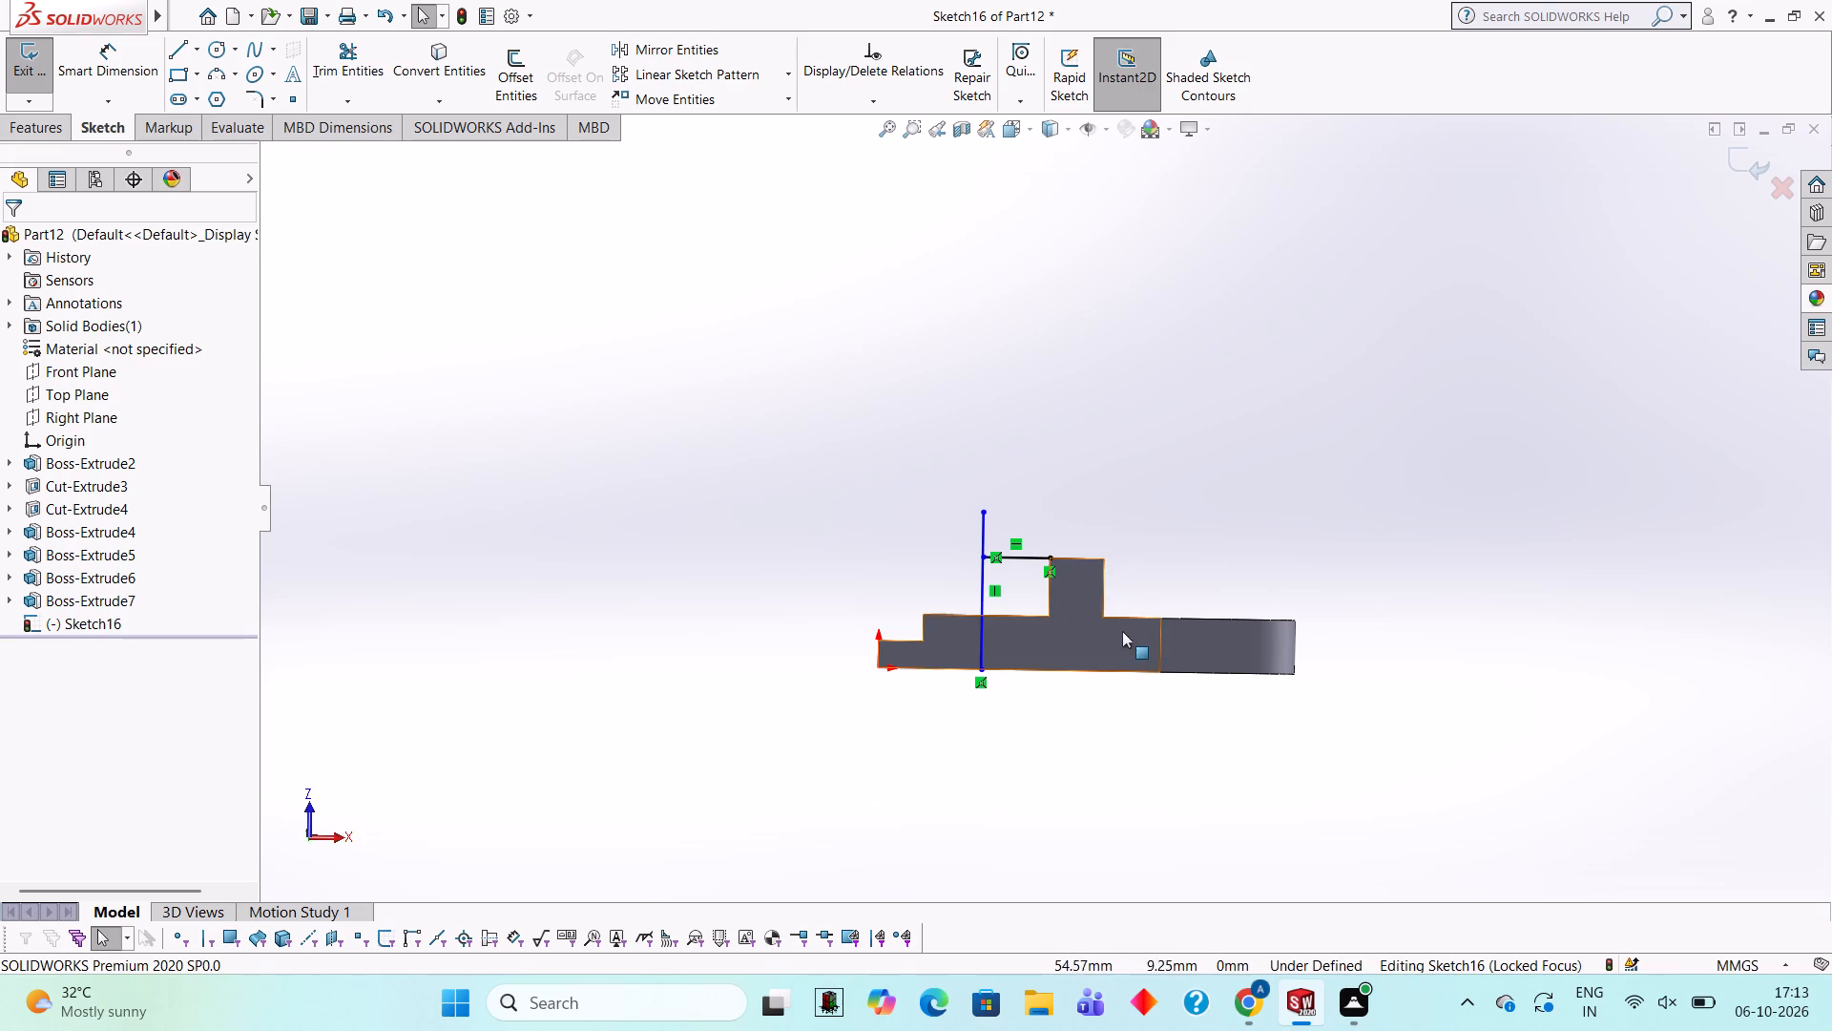
middle_drag(1428, 540, 1420, 539)
middle_drag(1420, 539, 1426, 541)
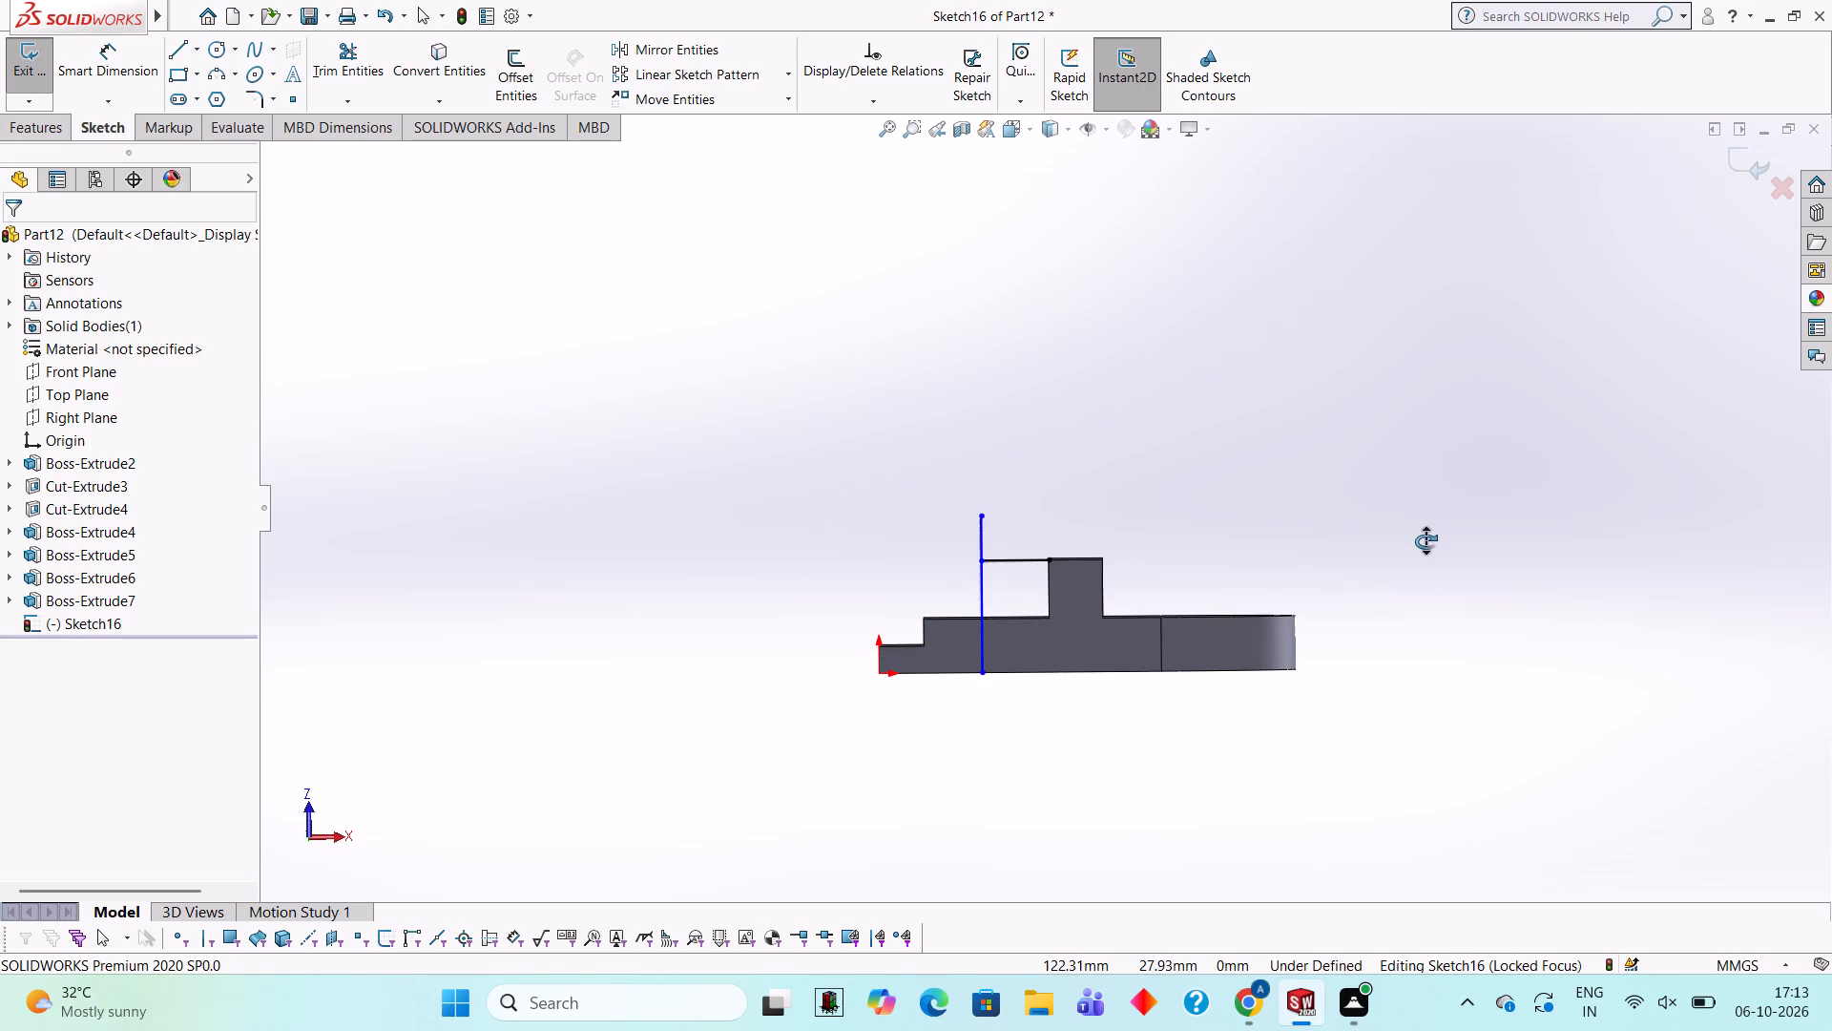
middle_drag(1426, 541, 1430, 542)
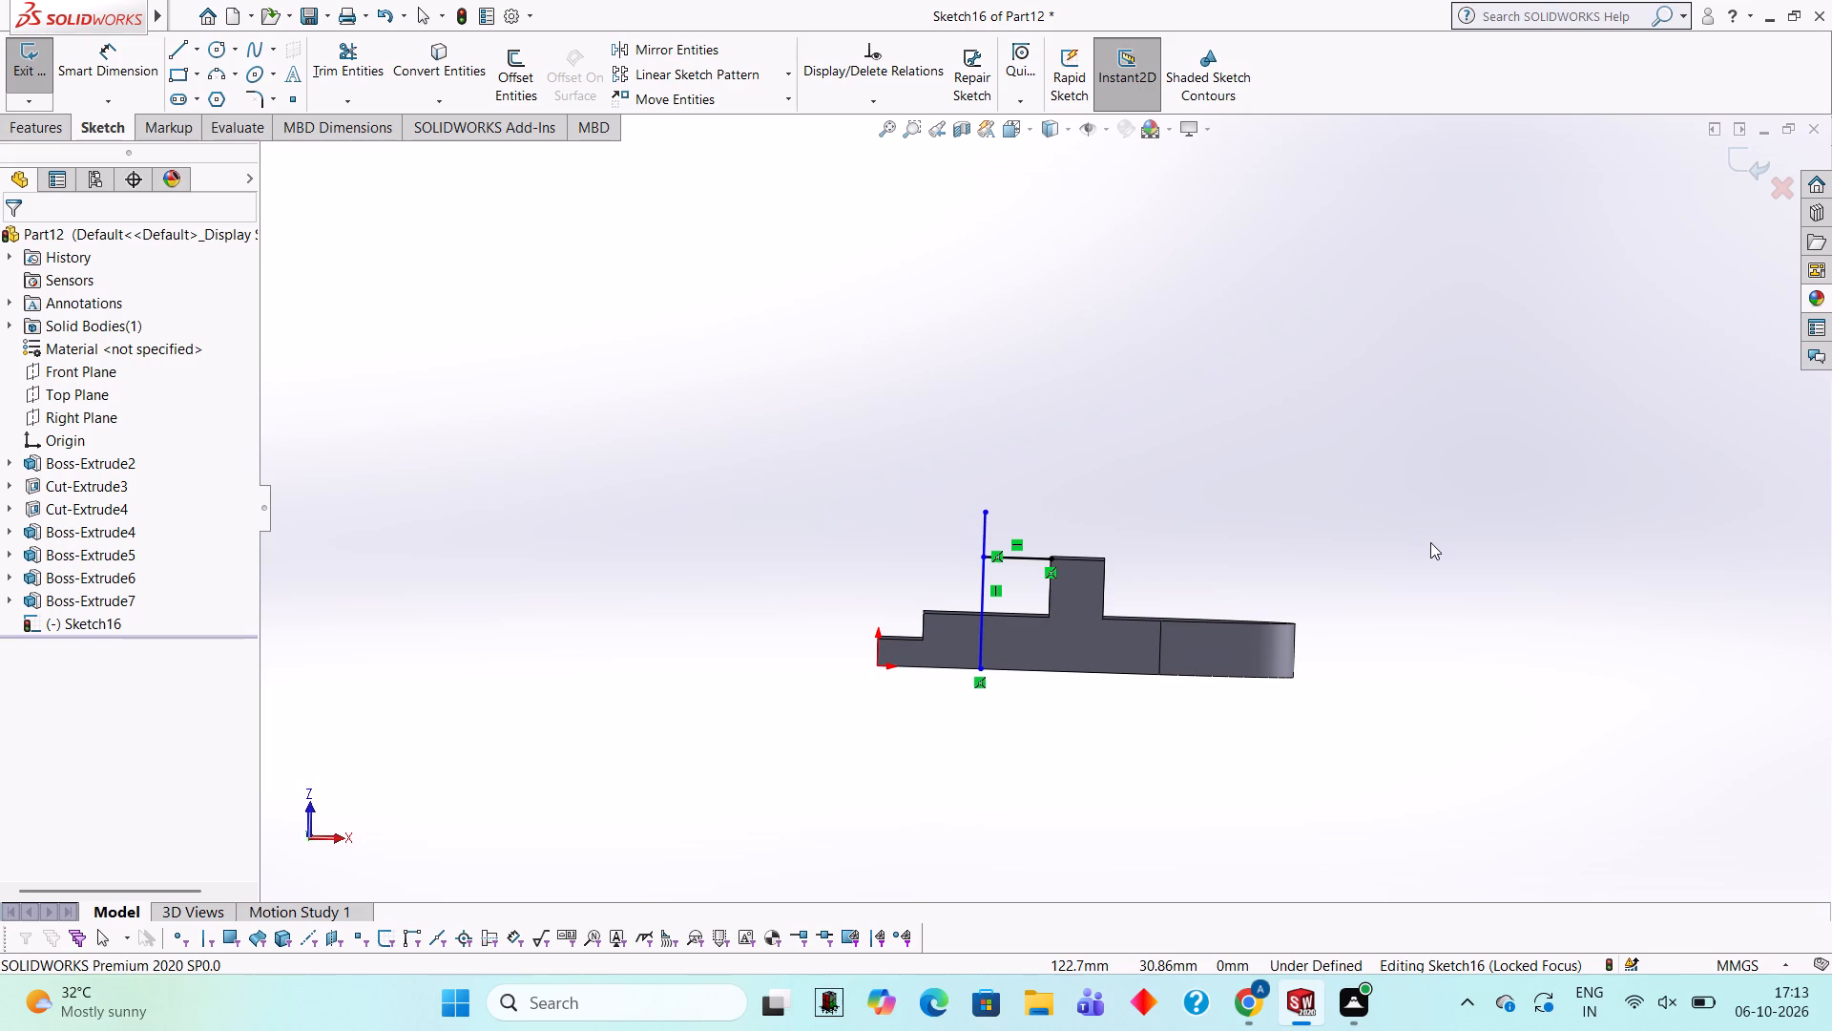
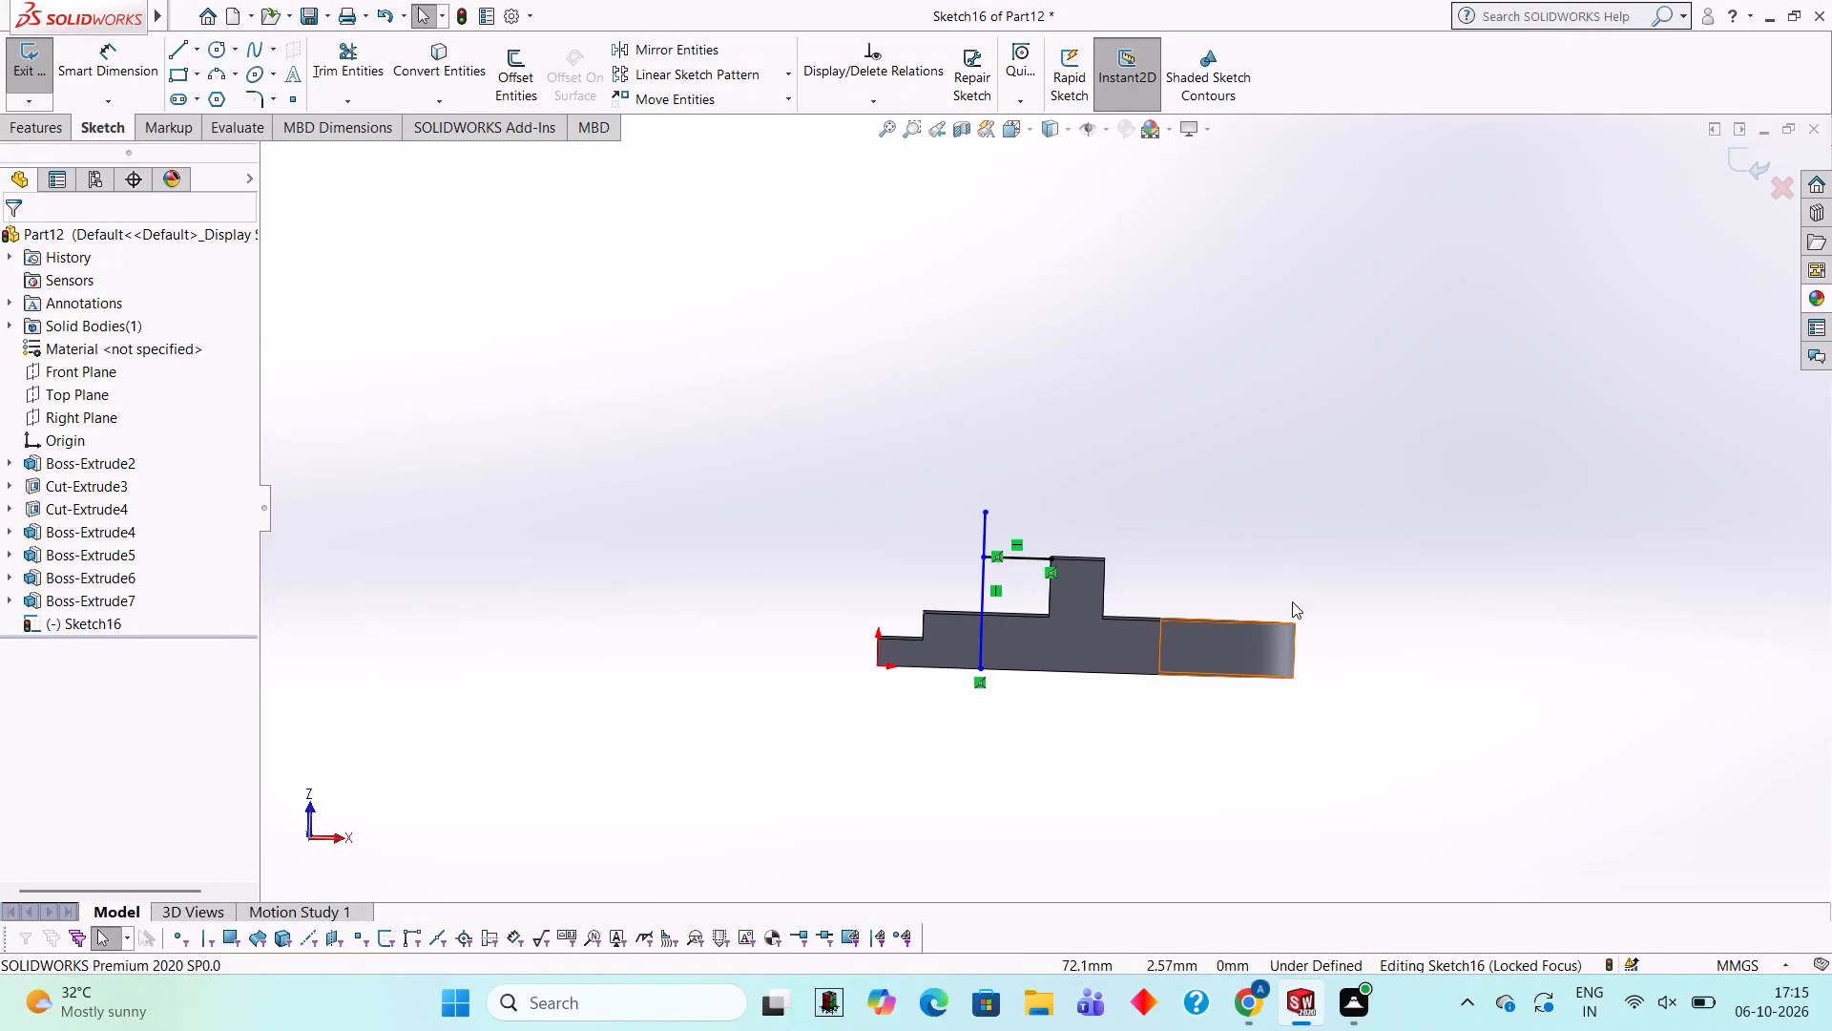
Undo the open sketch's geometry back past the lines beside the rib, and exit the emptied sketch.
middle_drag(1273, 516, 1266, 449)
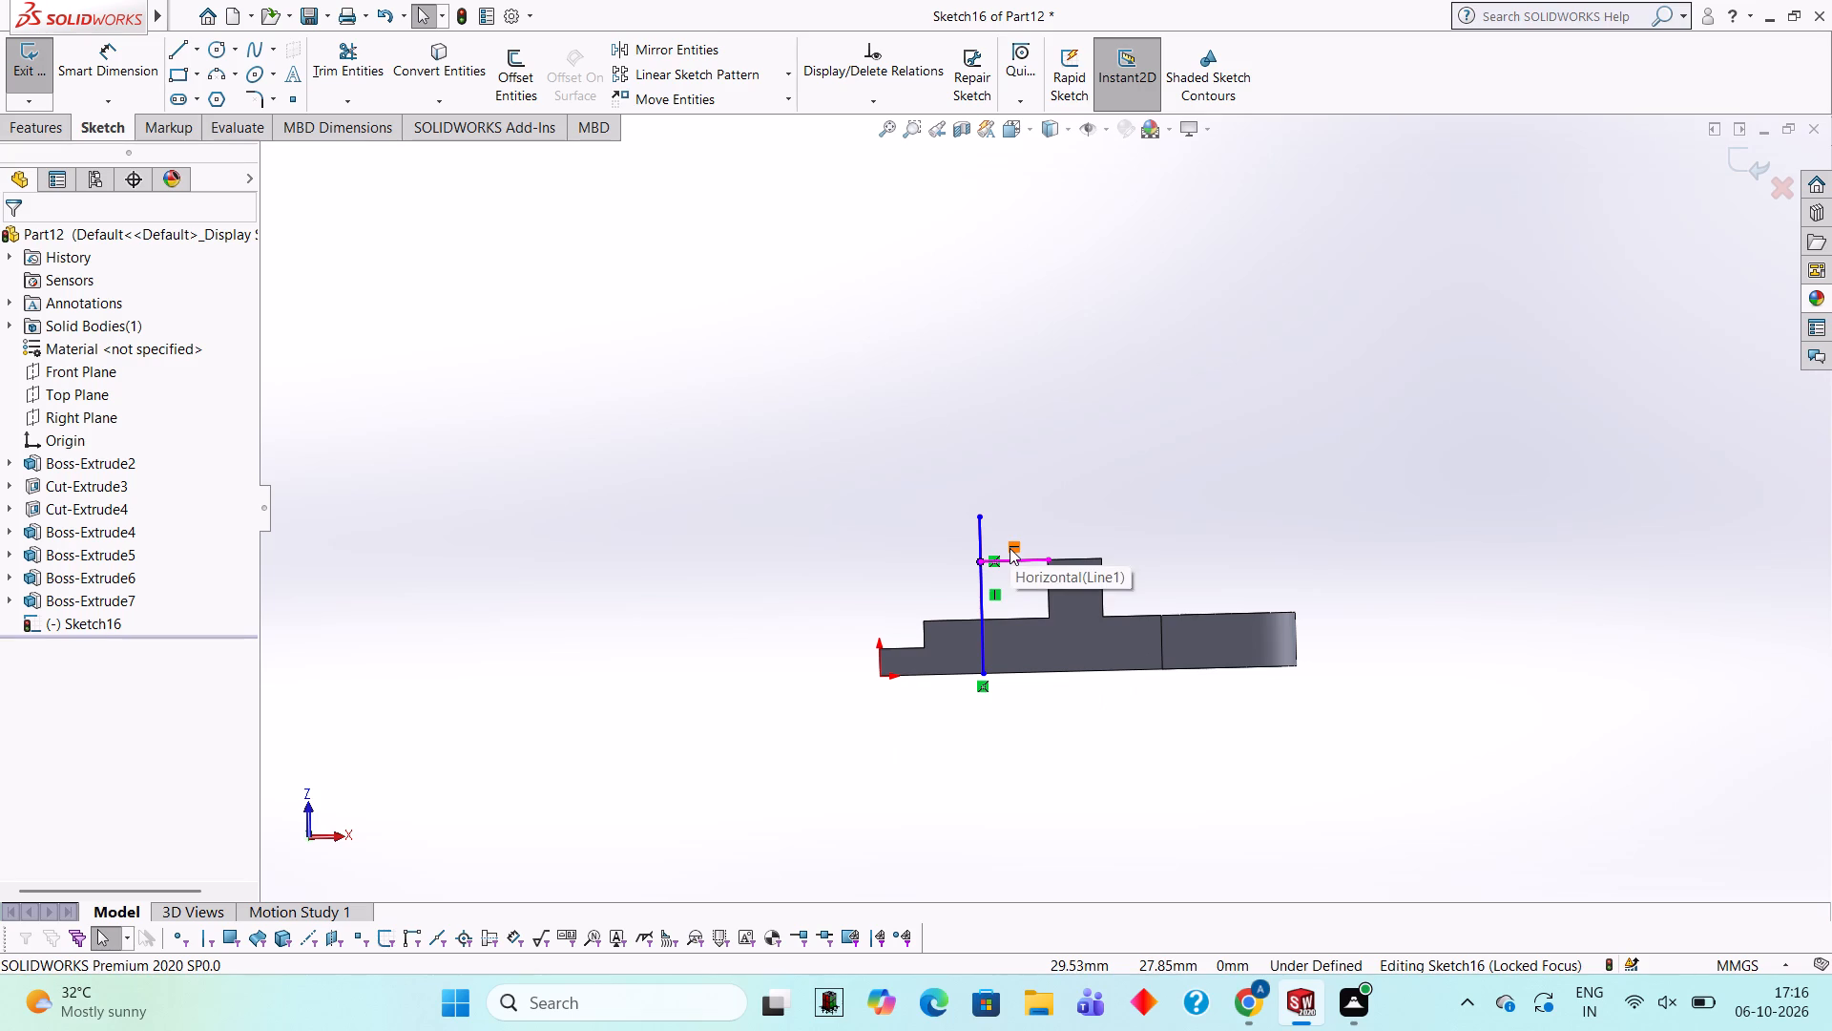
middle_drag(1077, 476, 1082, 393)
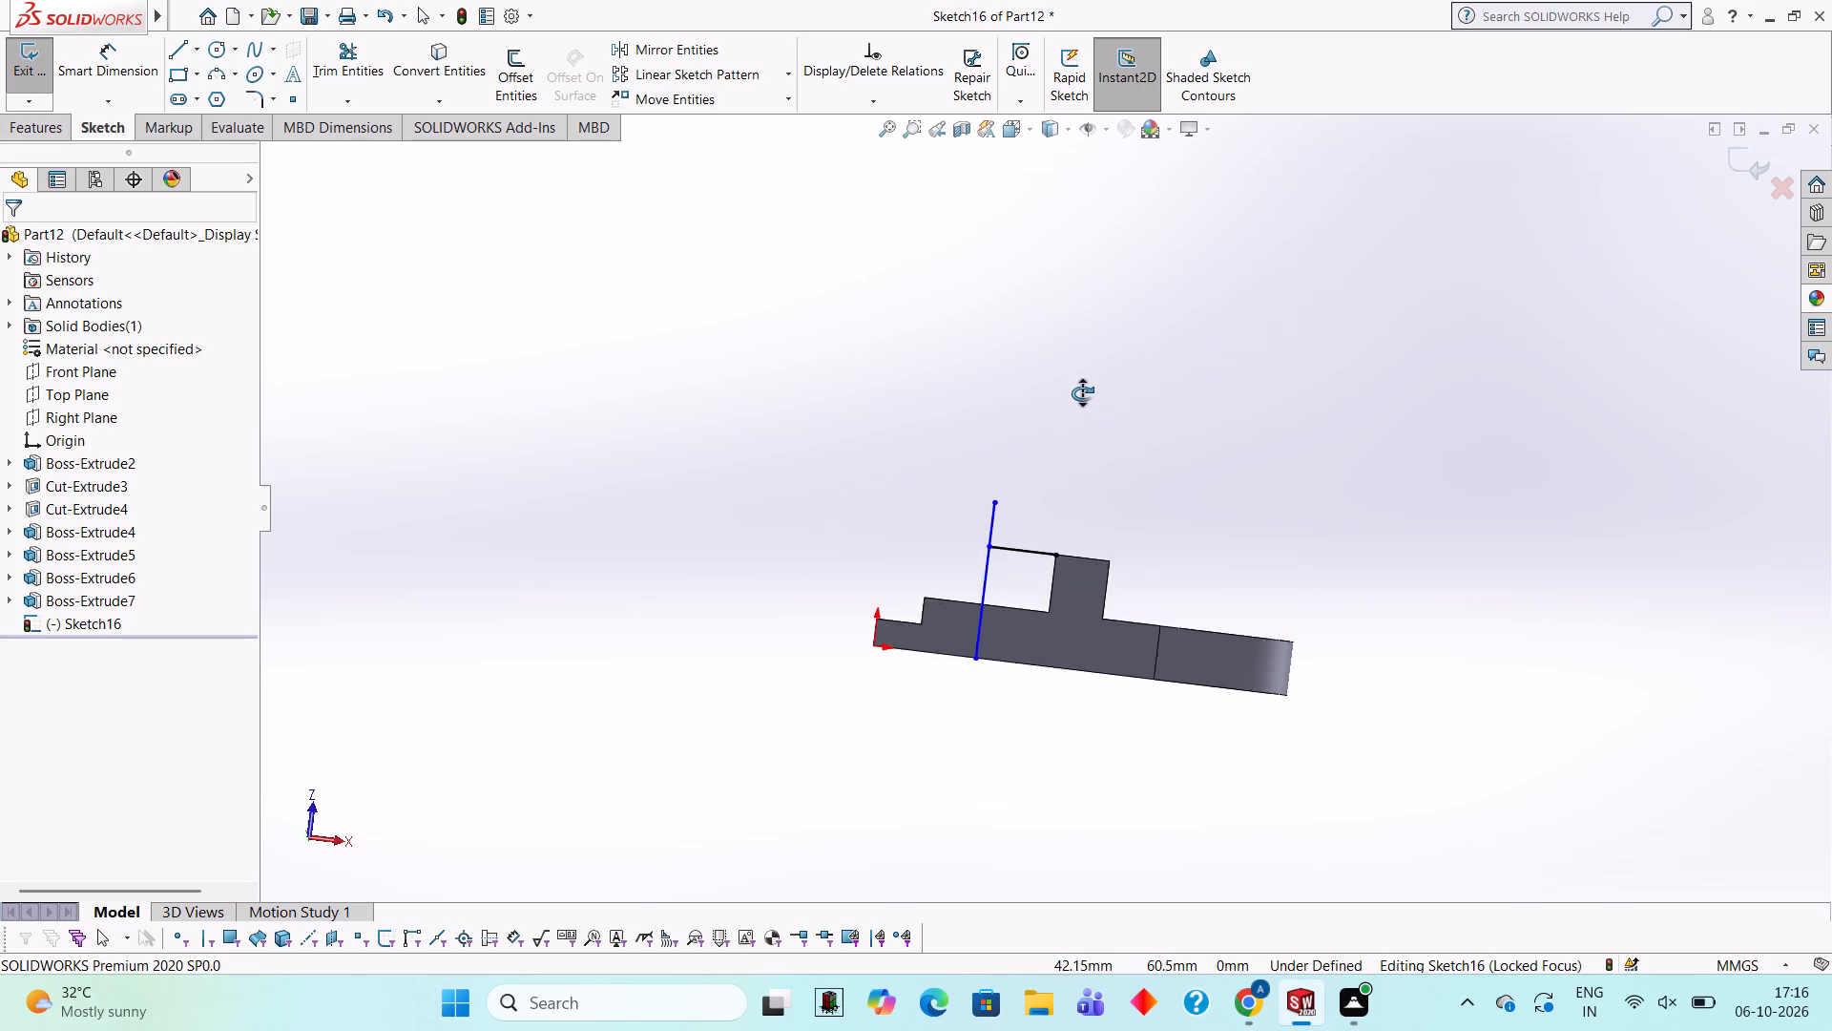
middle_drag(1082, 393, 1079, 386)
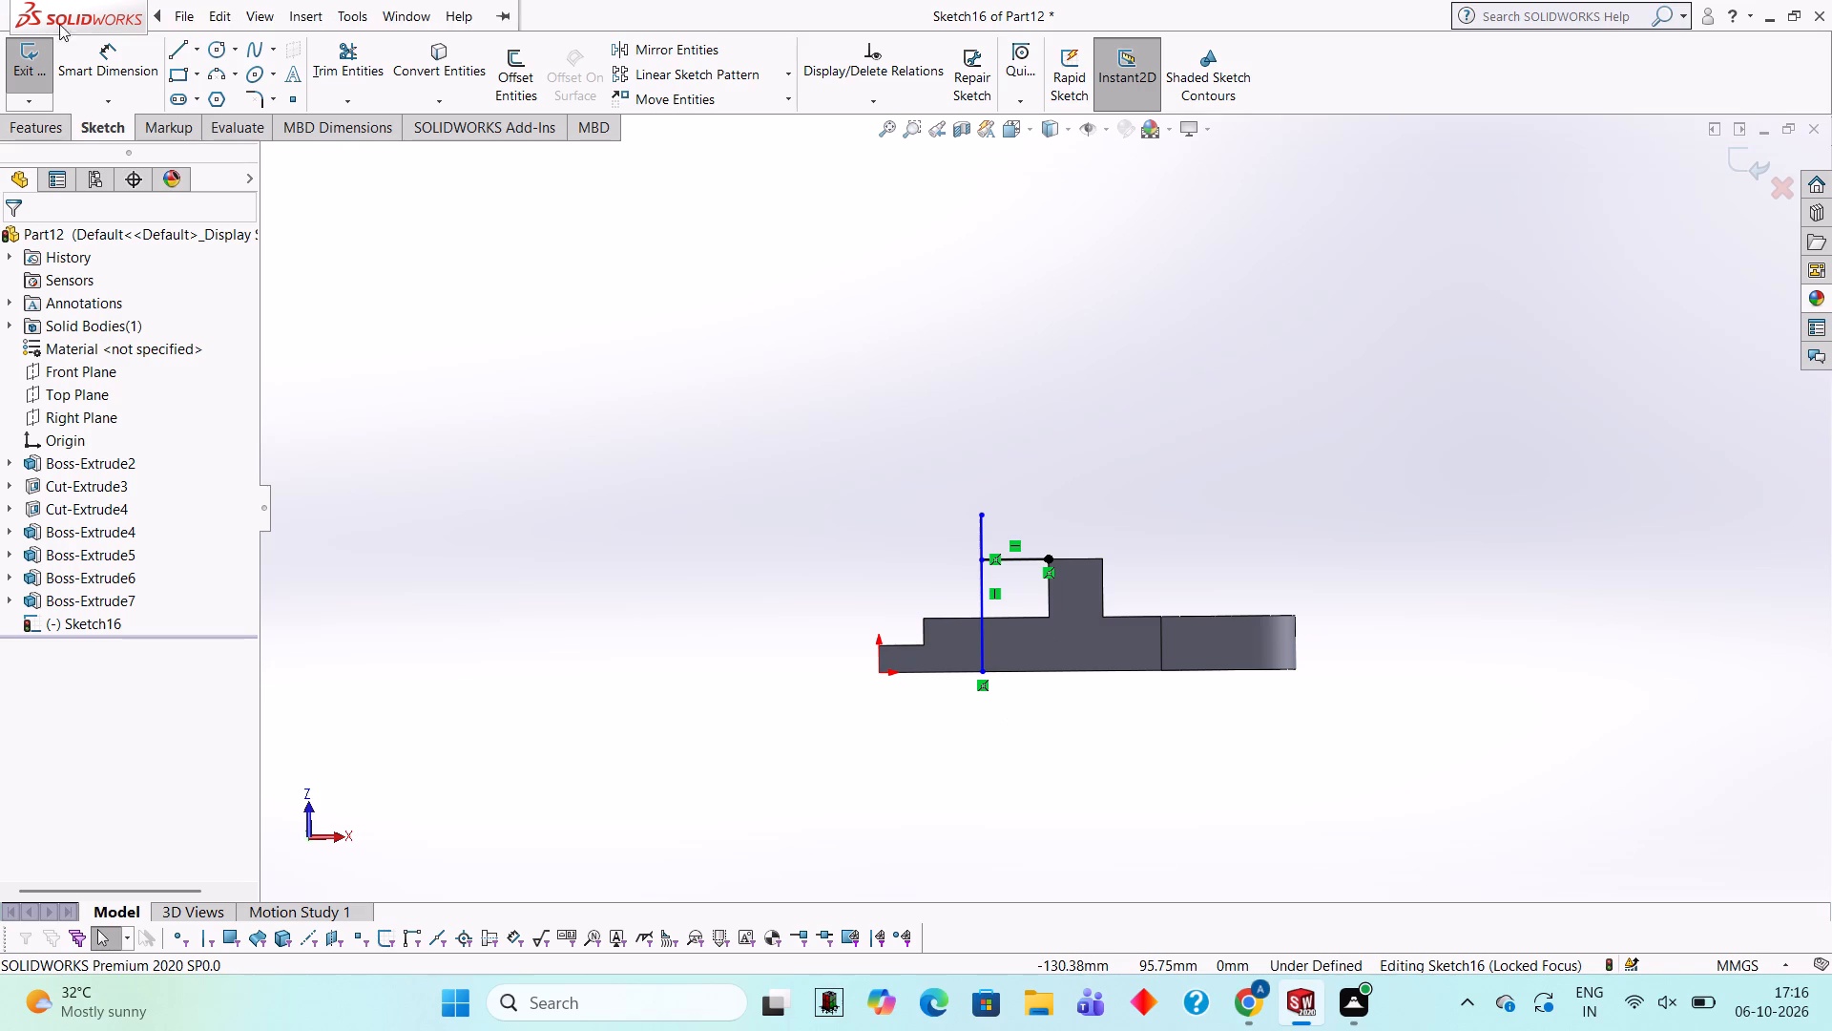
click(214, 61)
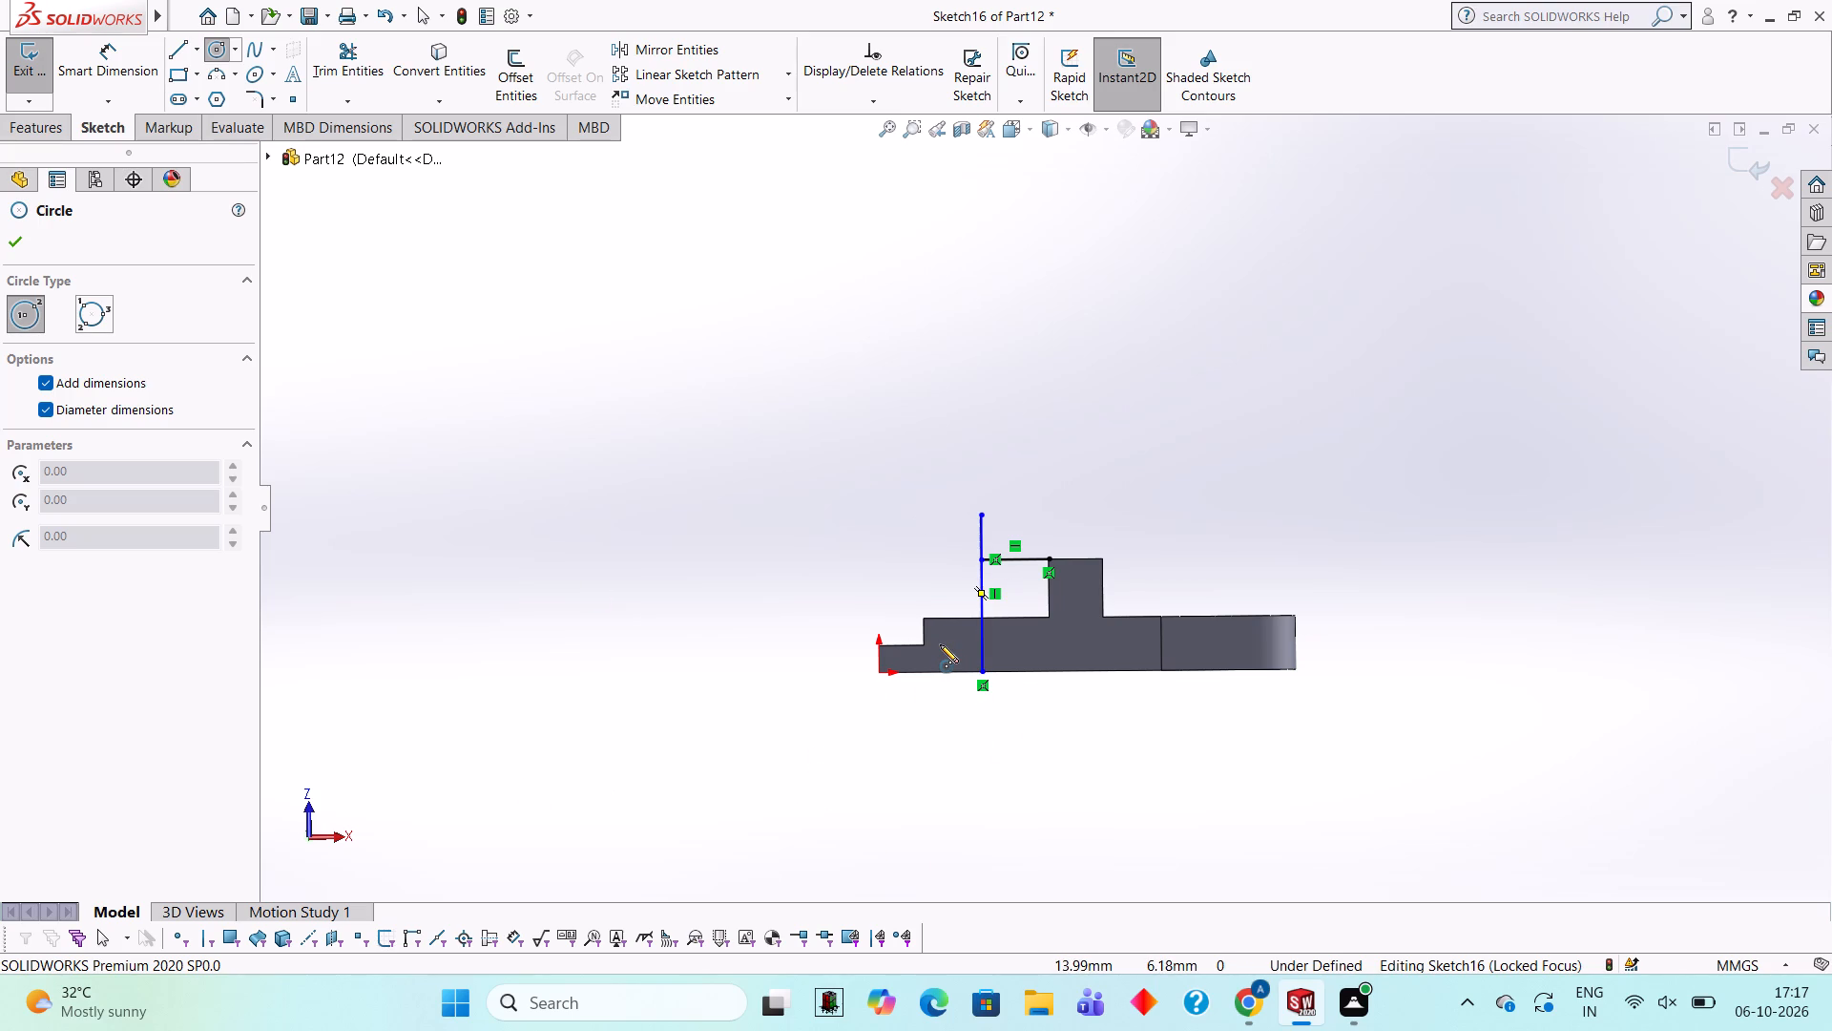
key(ctrl+z)
key(ctrl+z)
key(ctrl+z)
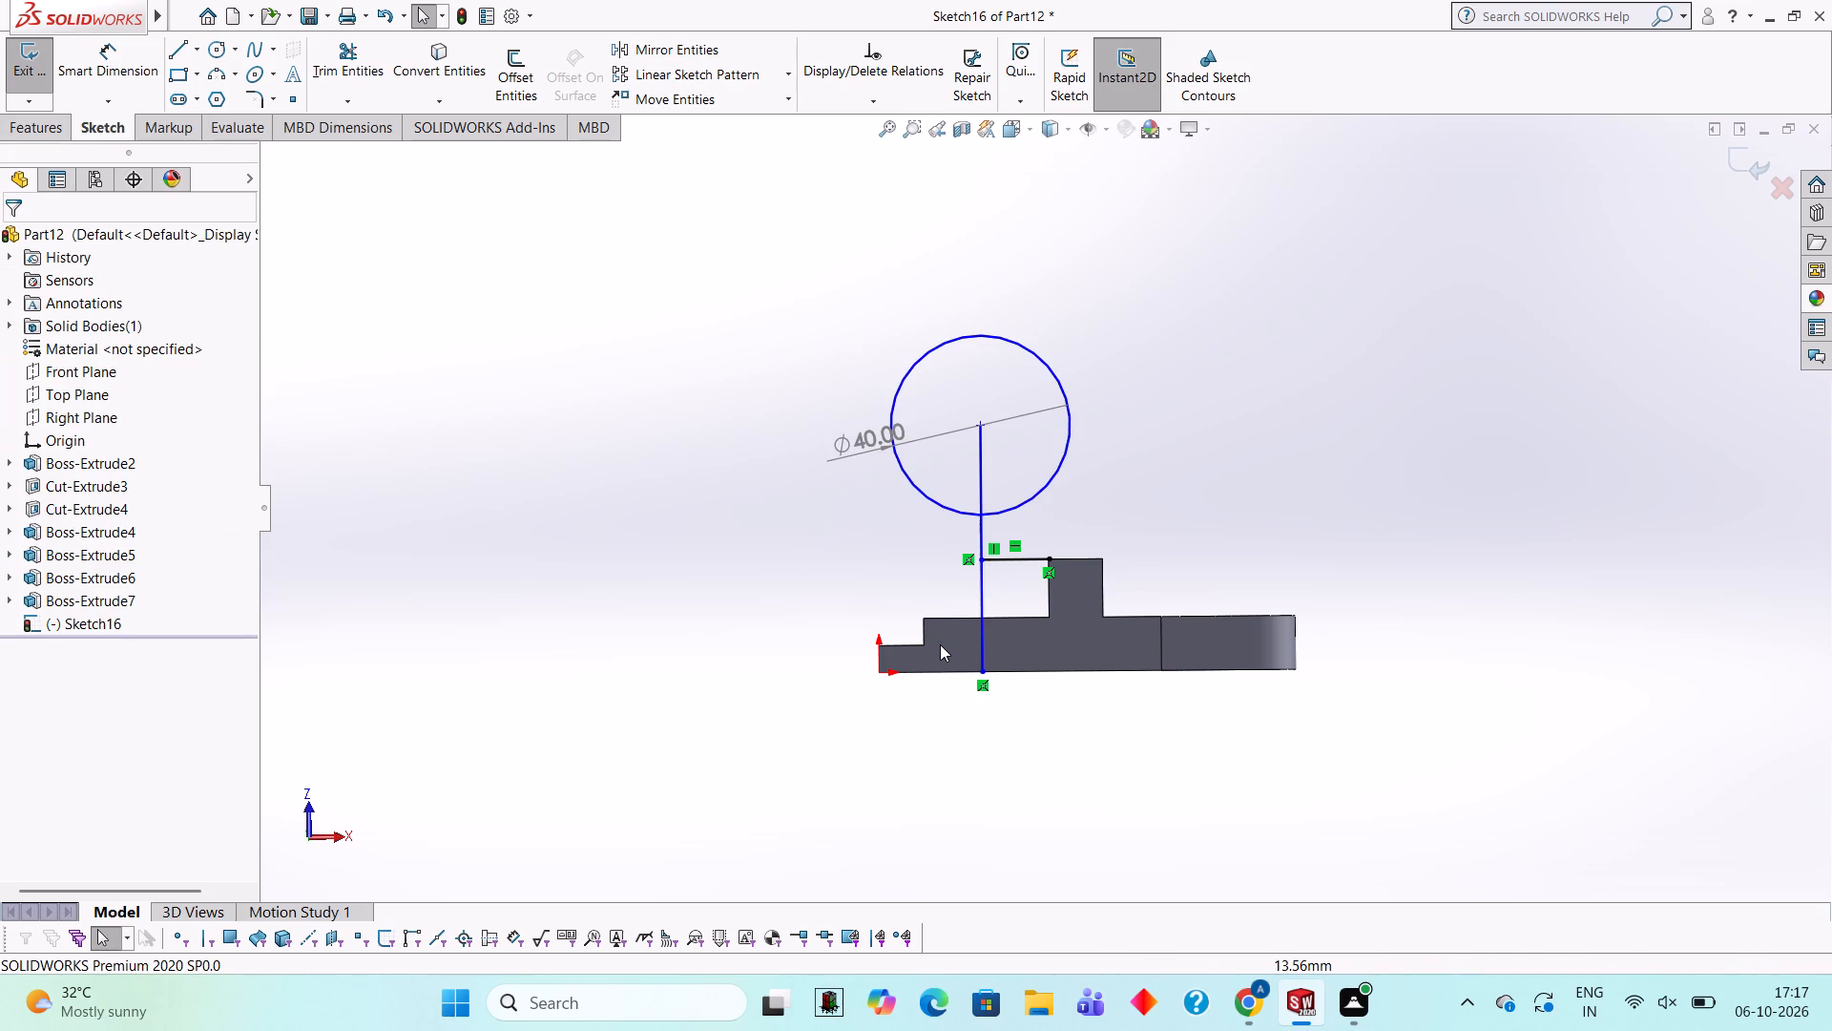
key(ctrl+z)
key(ctrl+z)
key(Escape)
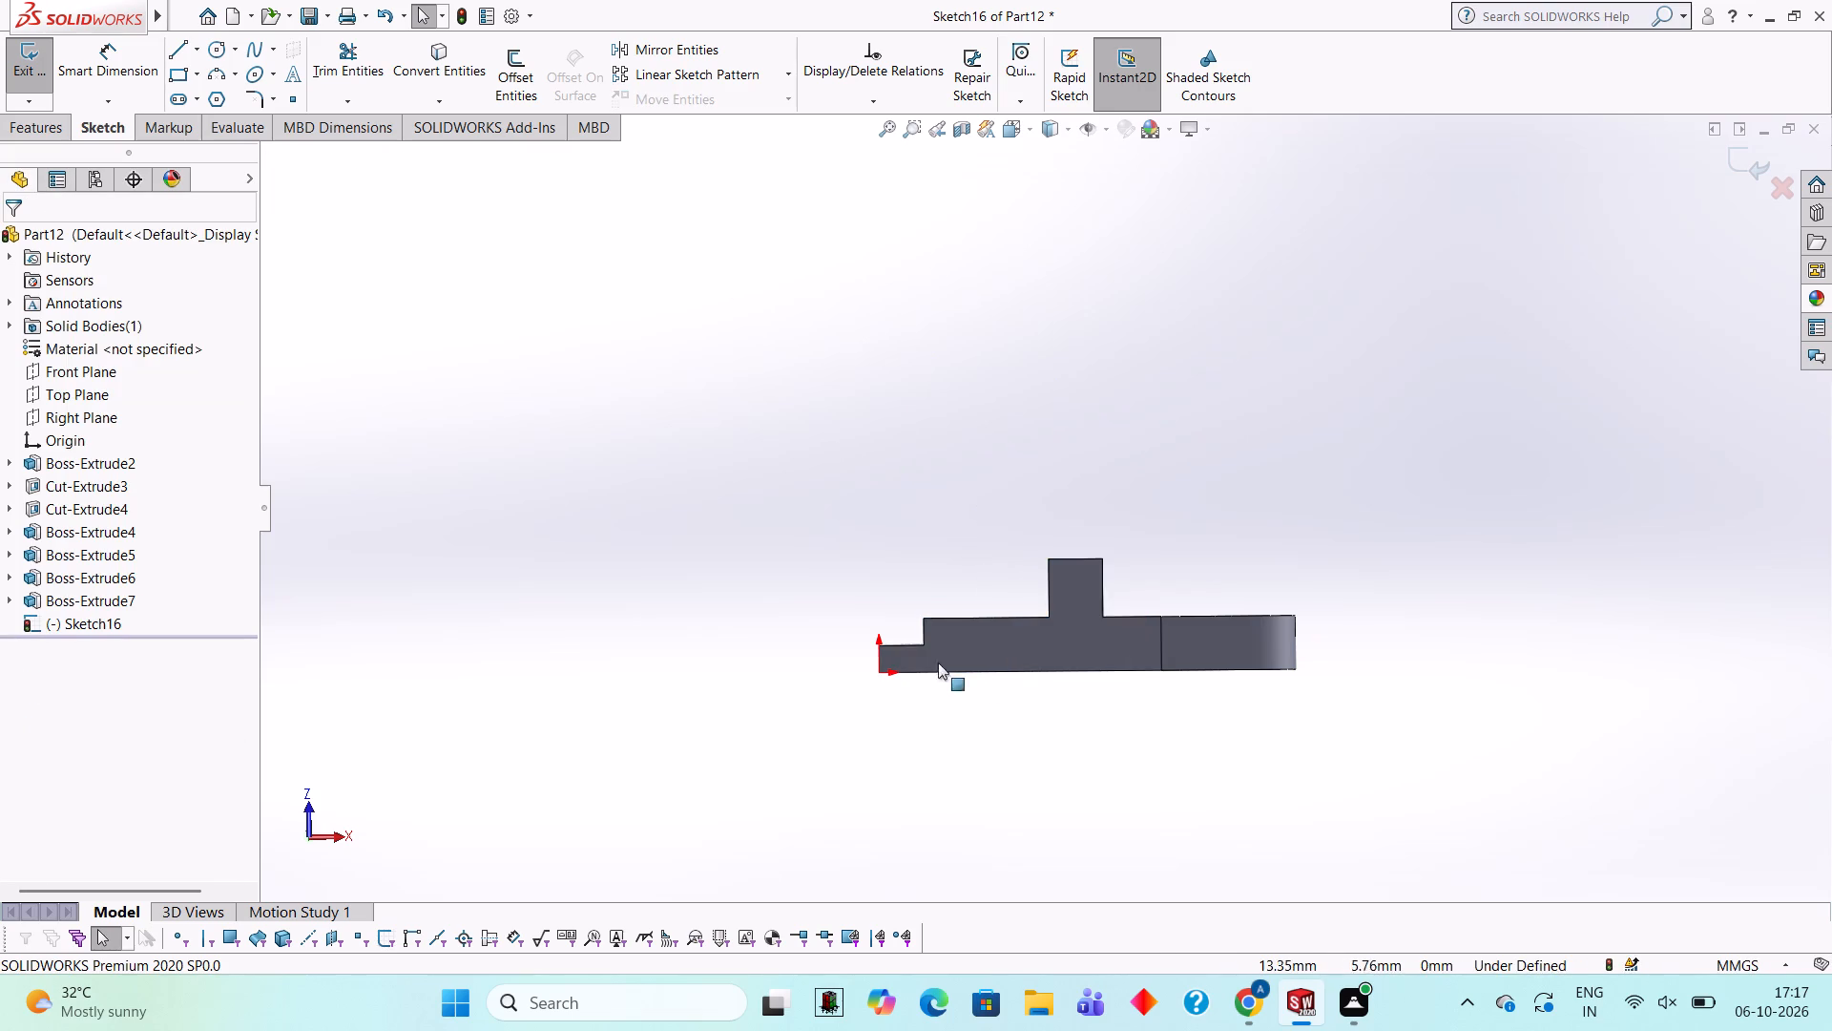
click(1055, 645)
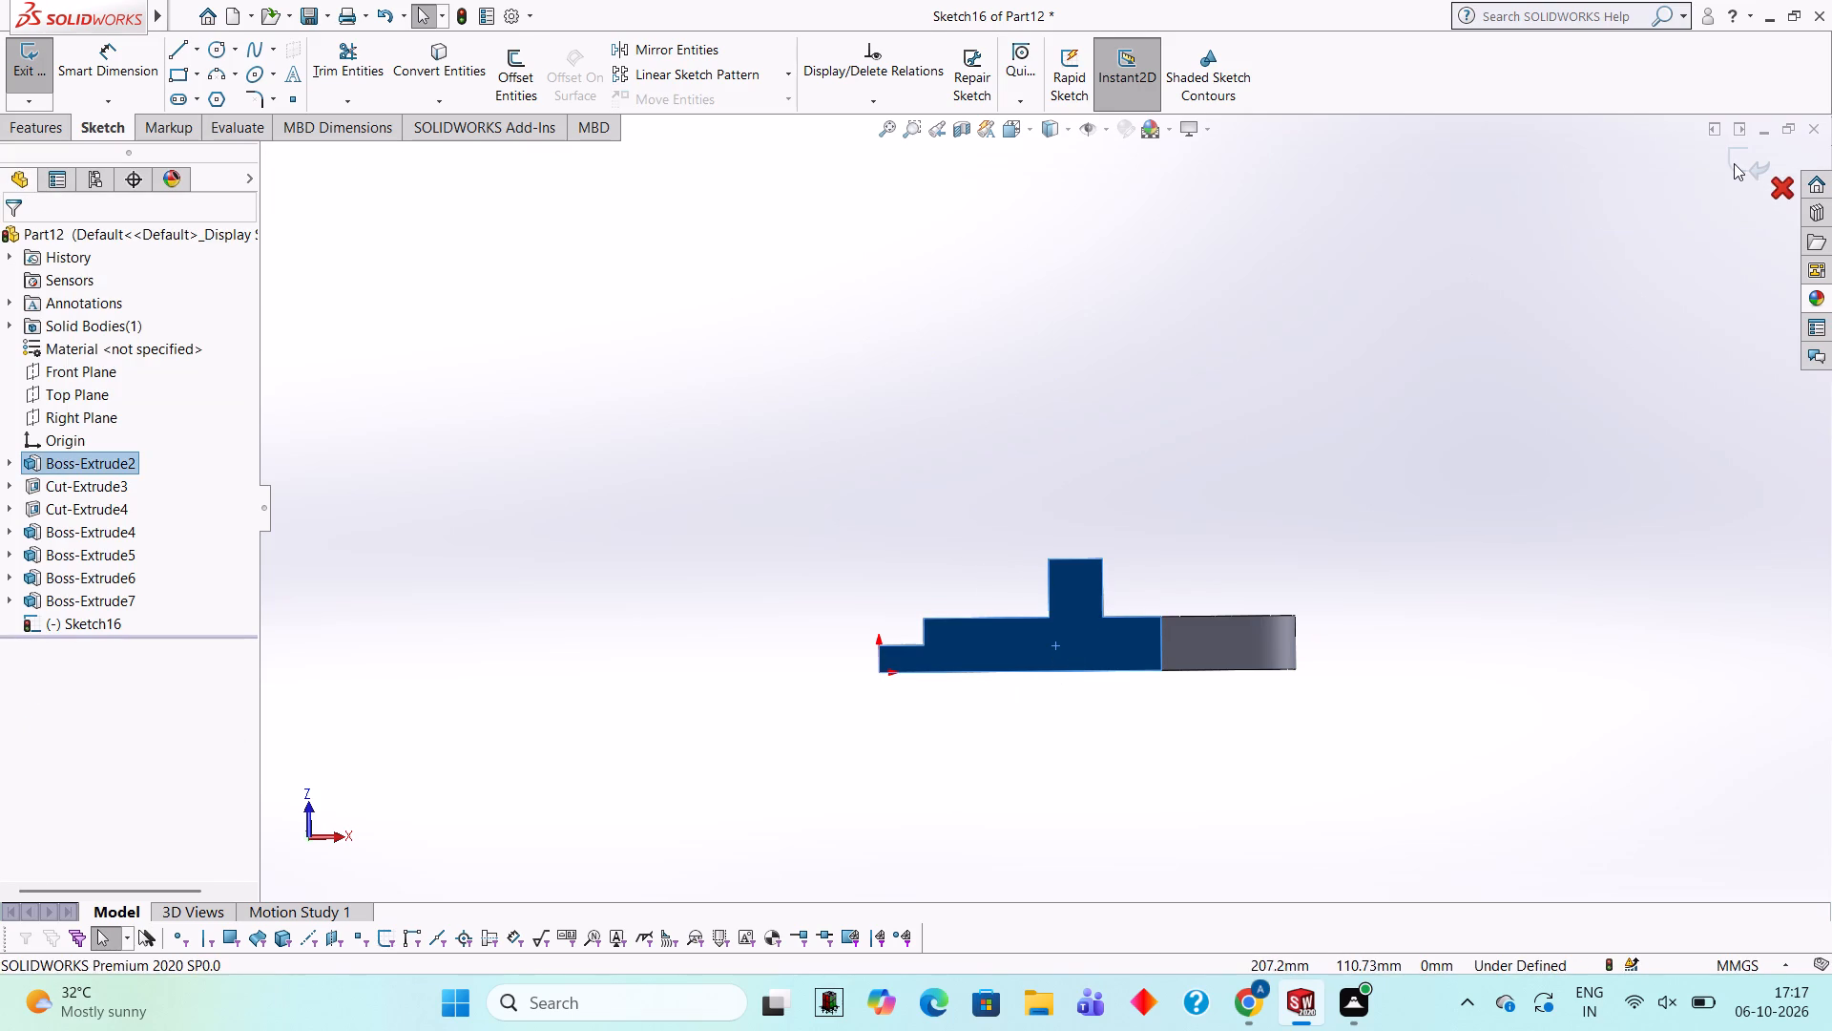
click(1734, 163)
Start a new sketch on the plate's side face and draw a 28 mm horizontal line along the step's upper edge to the rib.
click(1048, 642)
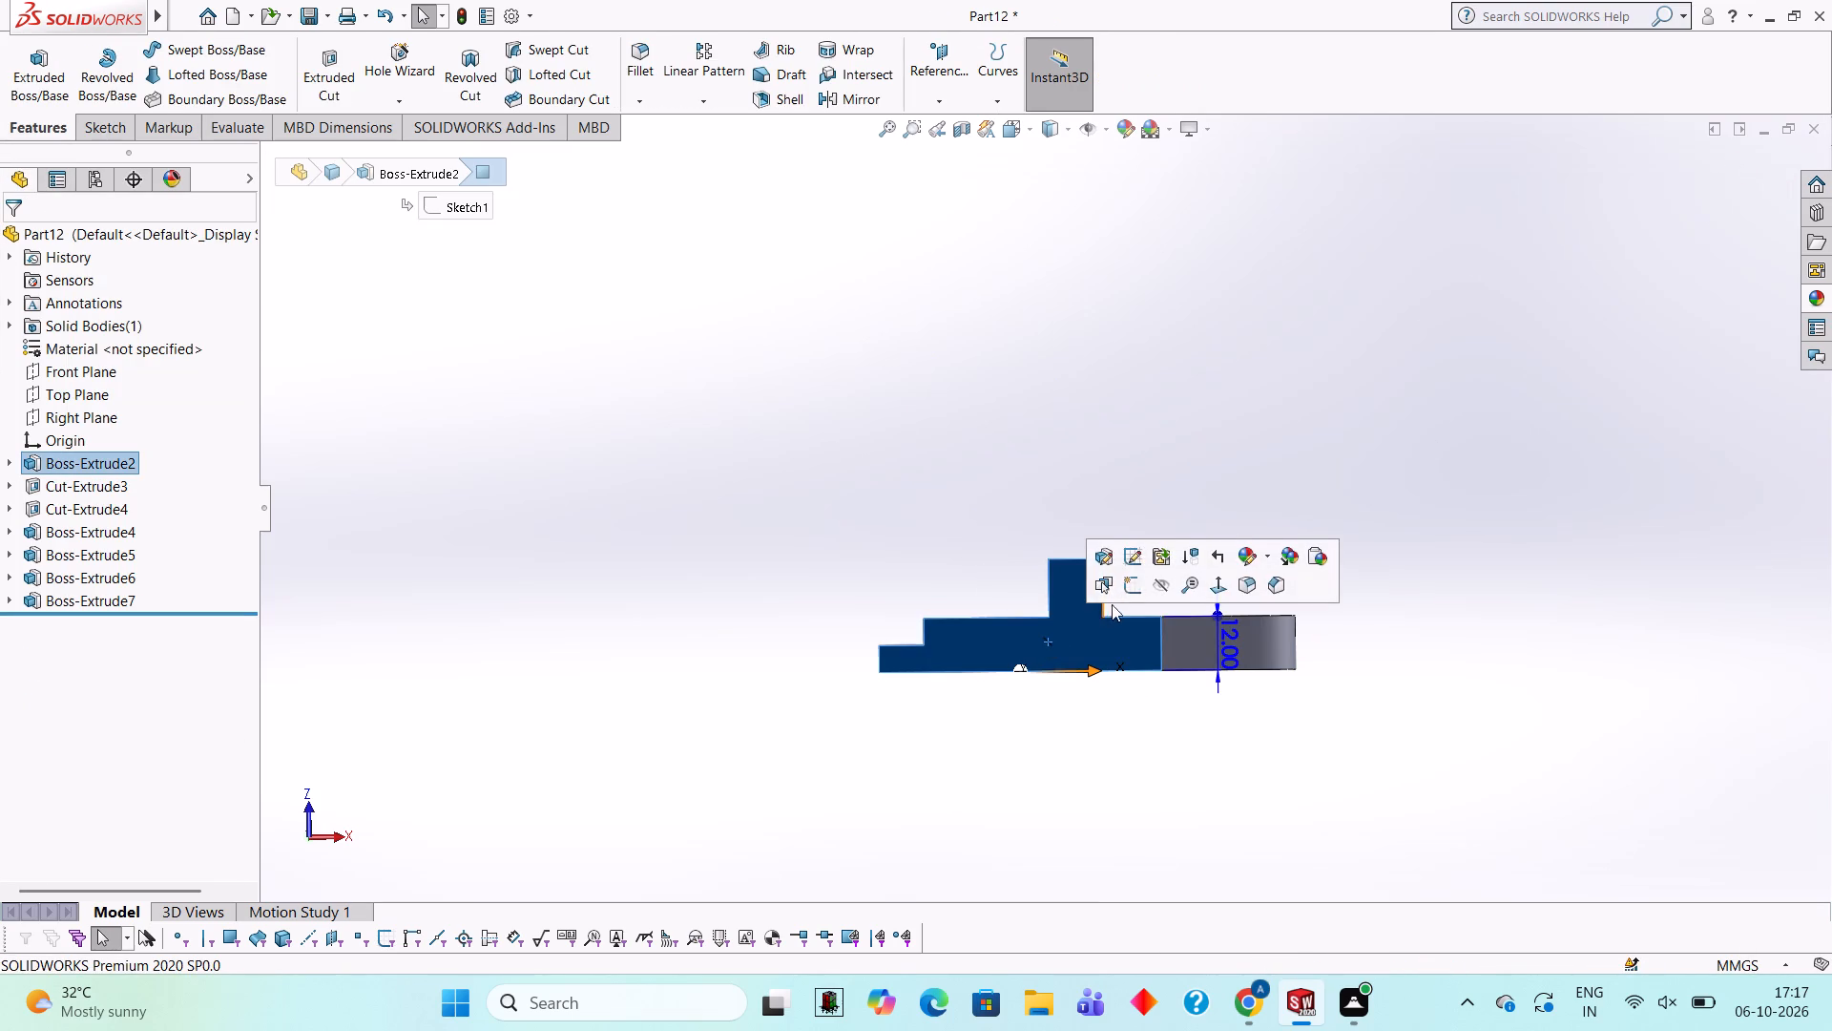
click(1135, 589)
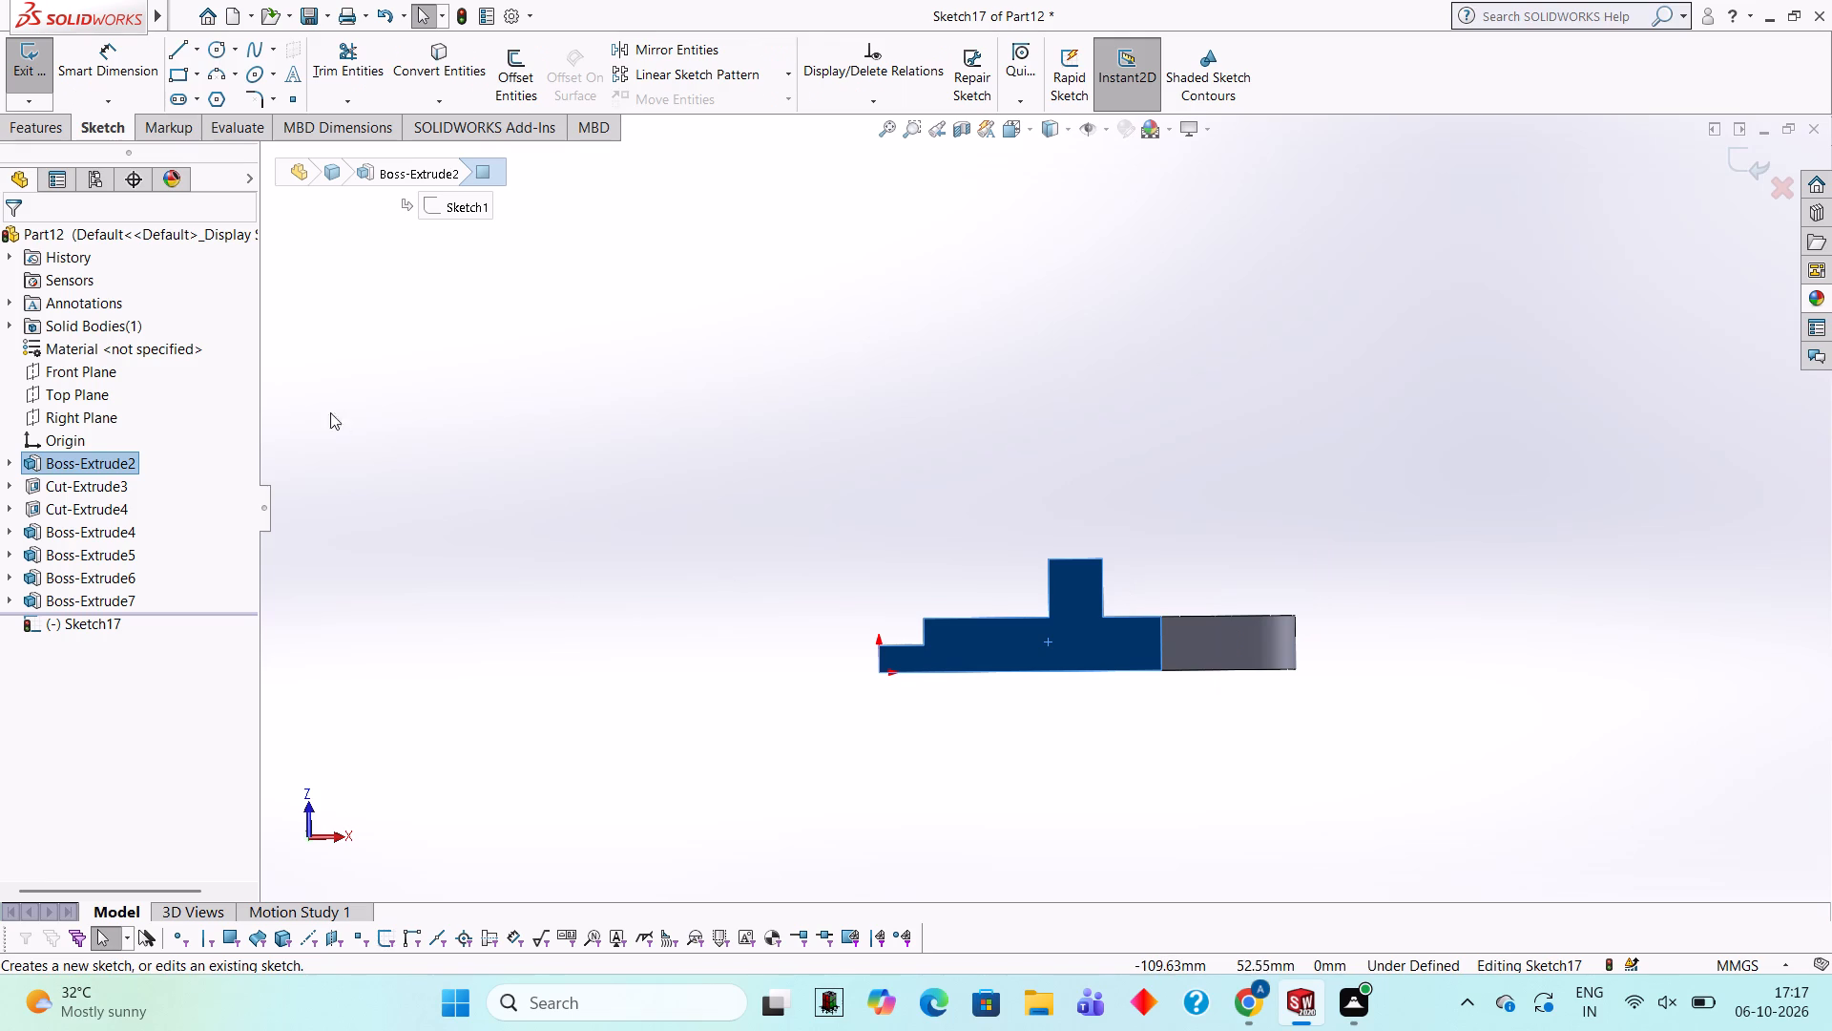
key(Escape)
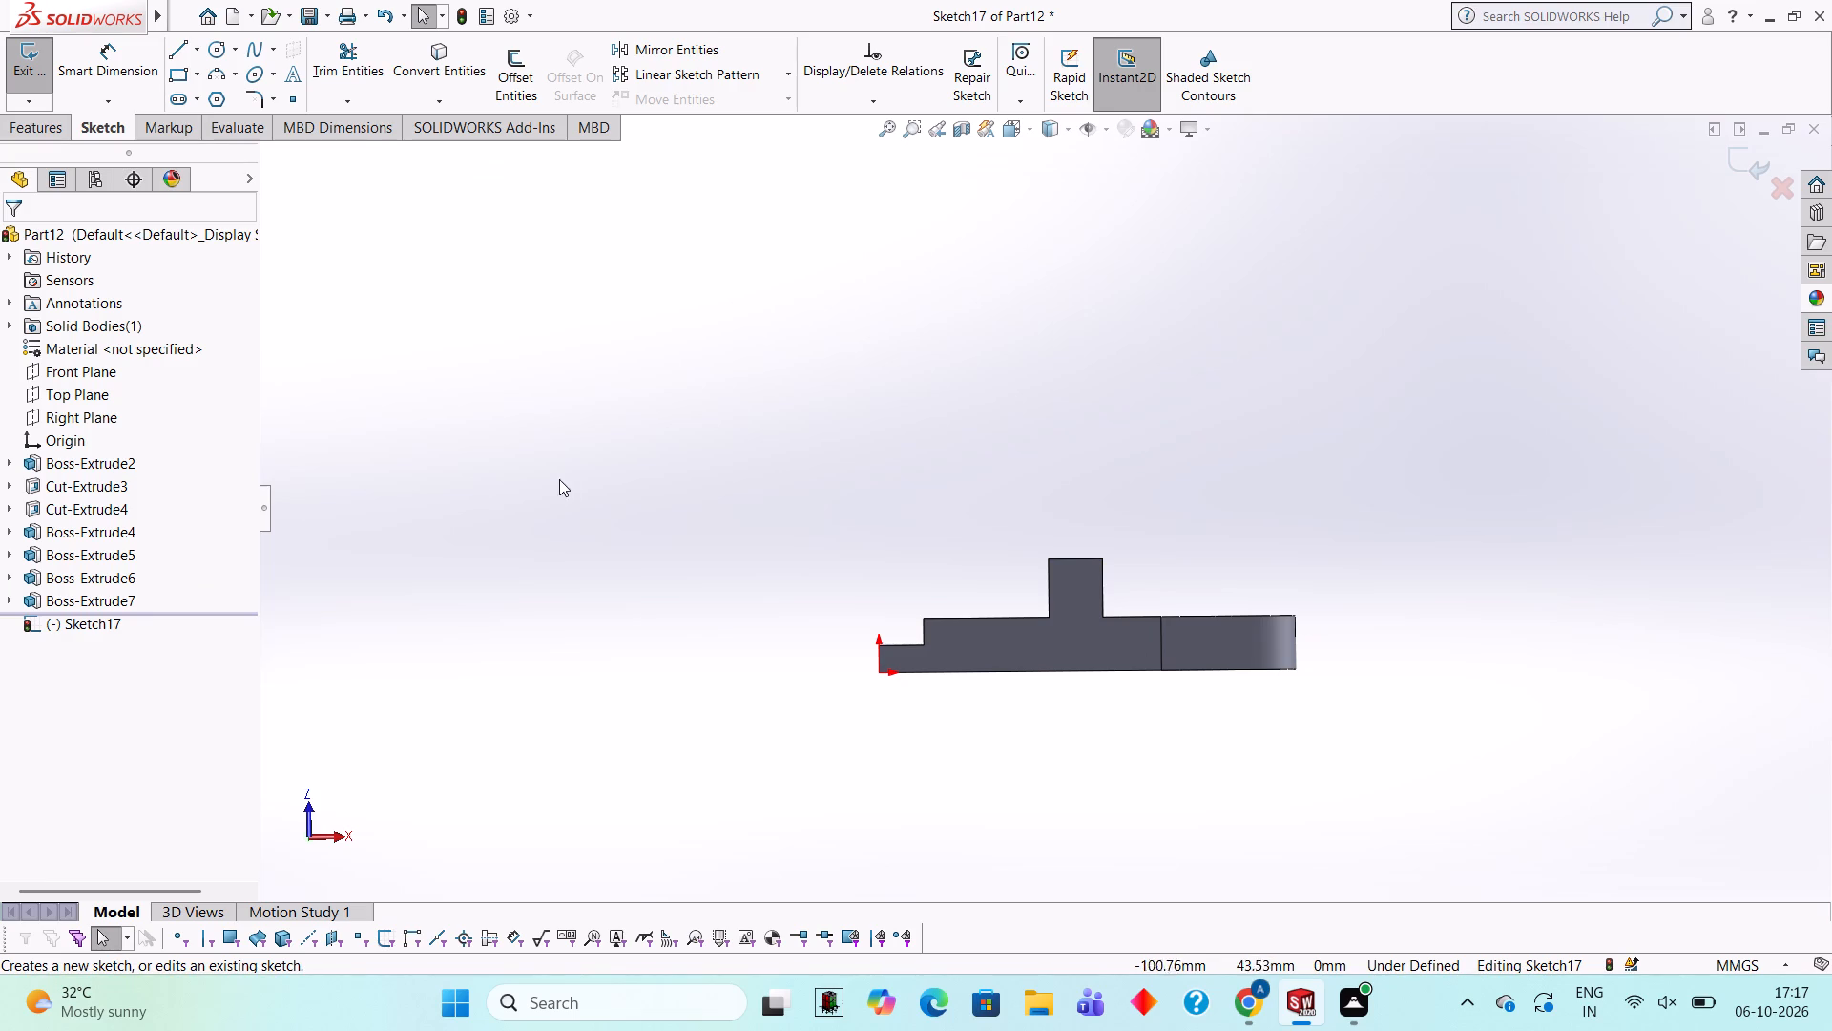
click(178, 43)
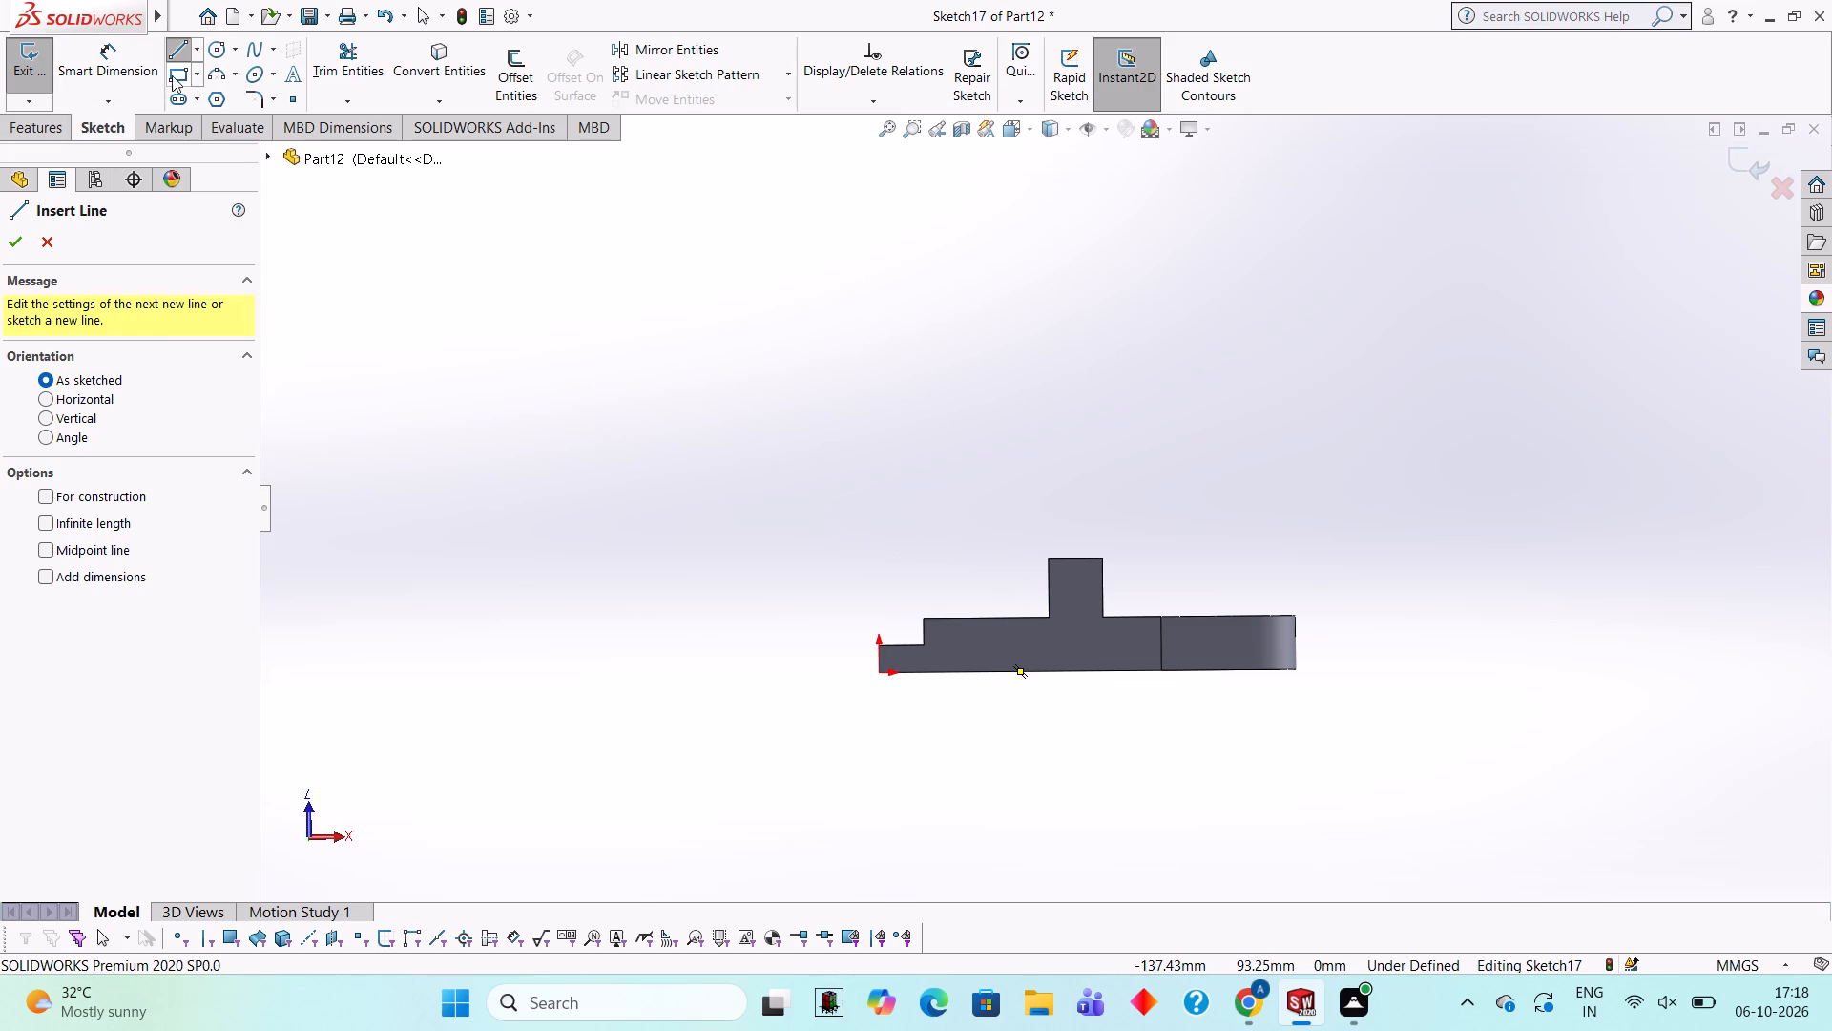
click(172, 47)
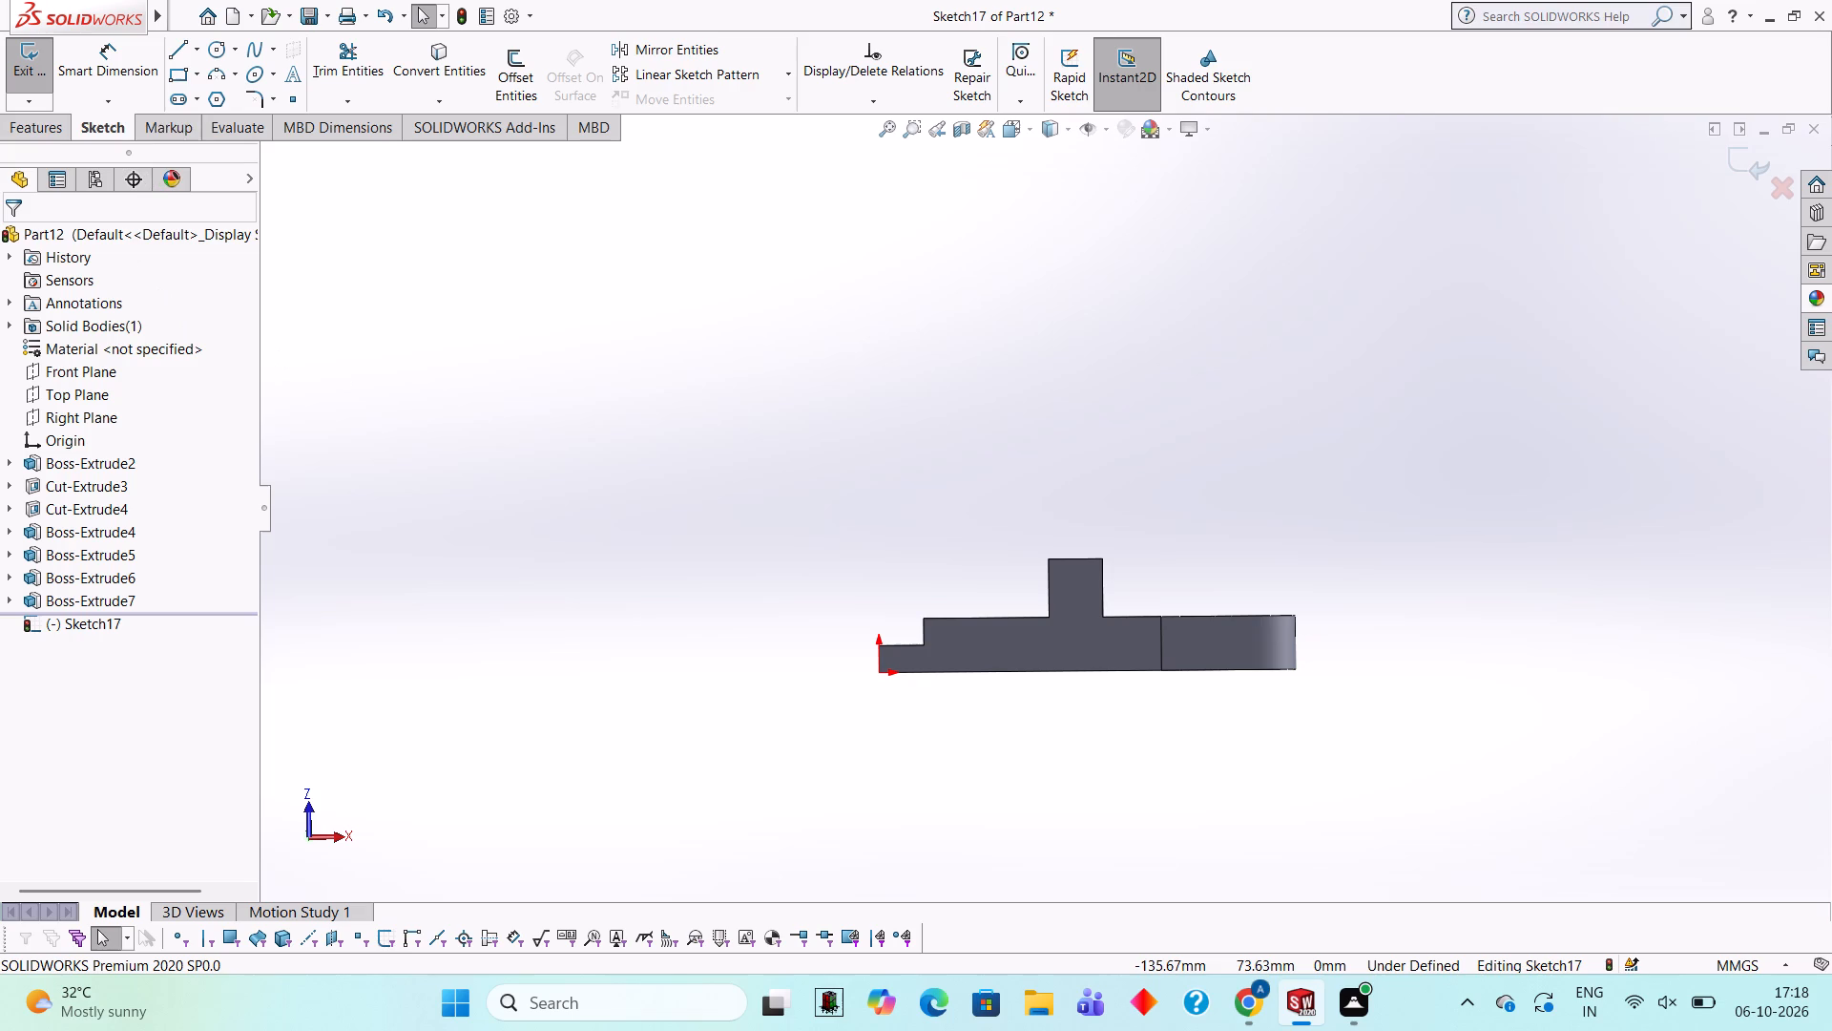
click(175, 33)
click(175, 42)
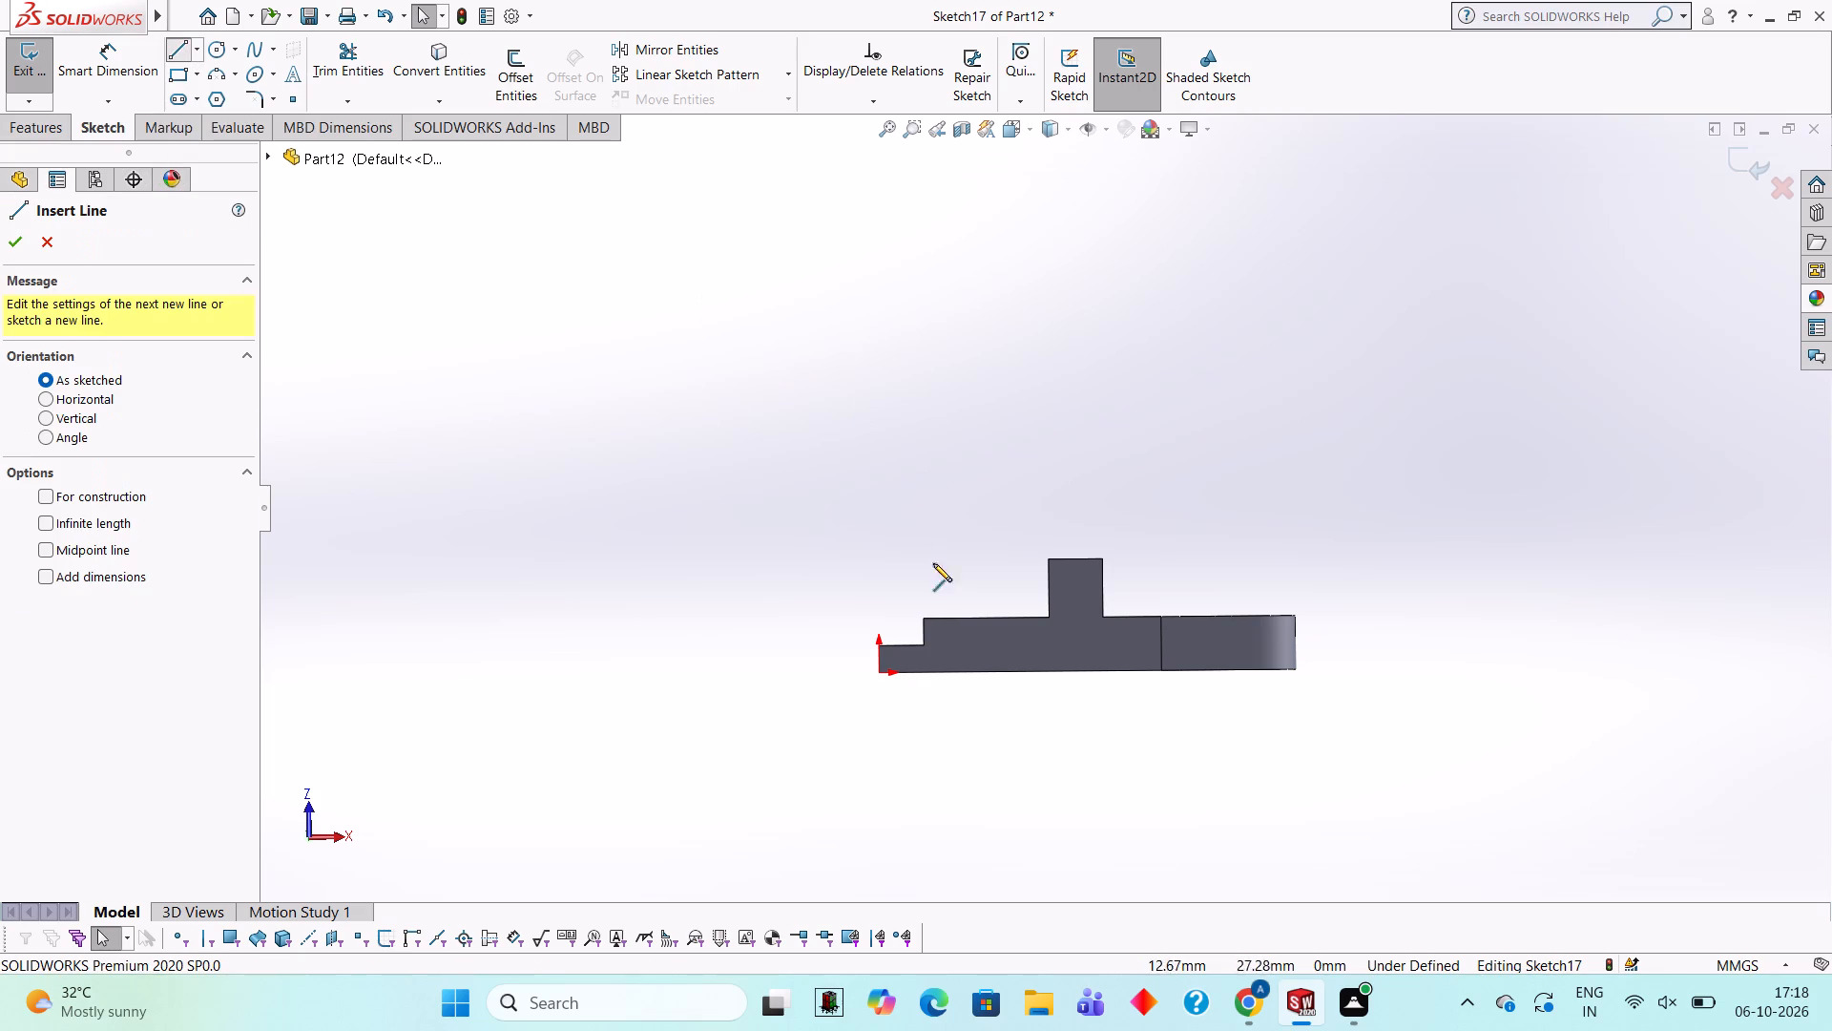
click(922, 619)
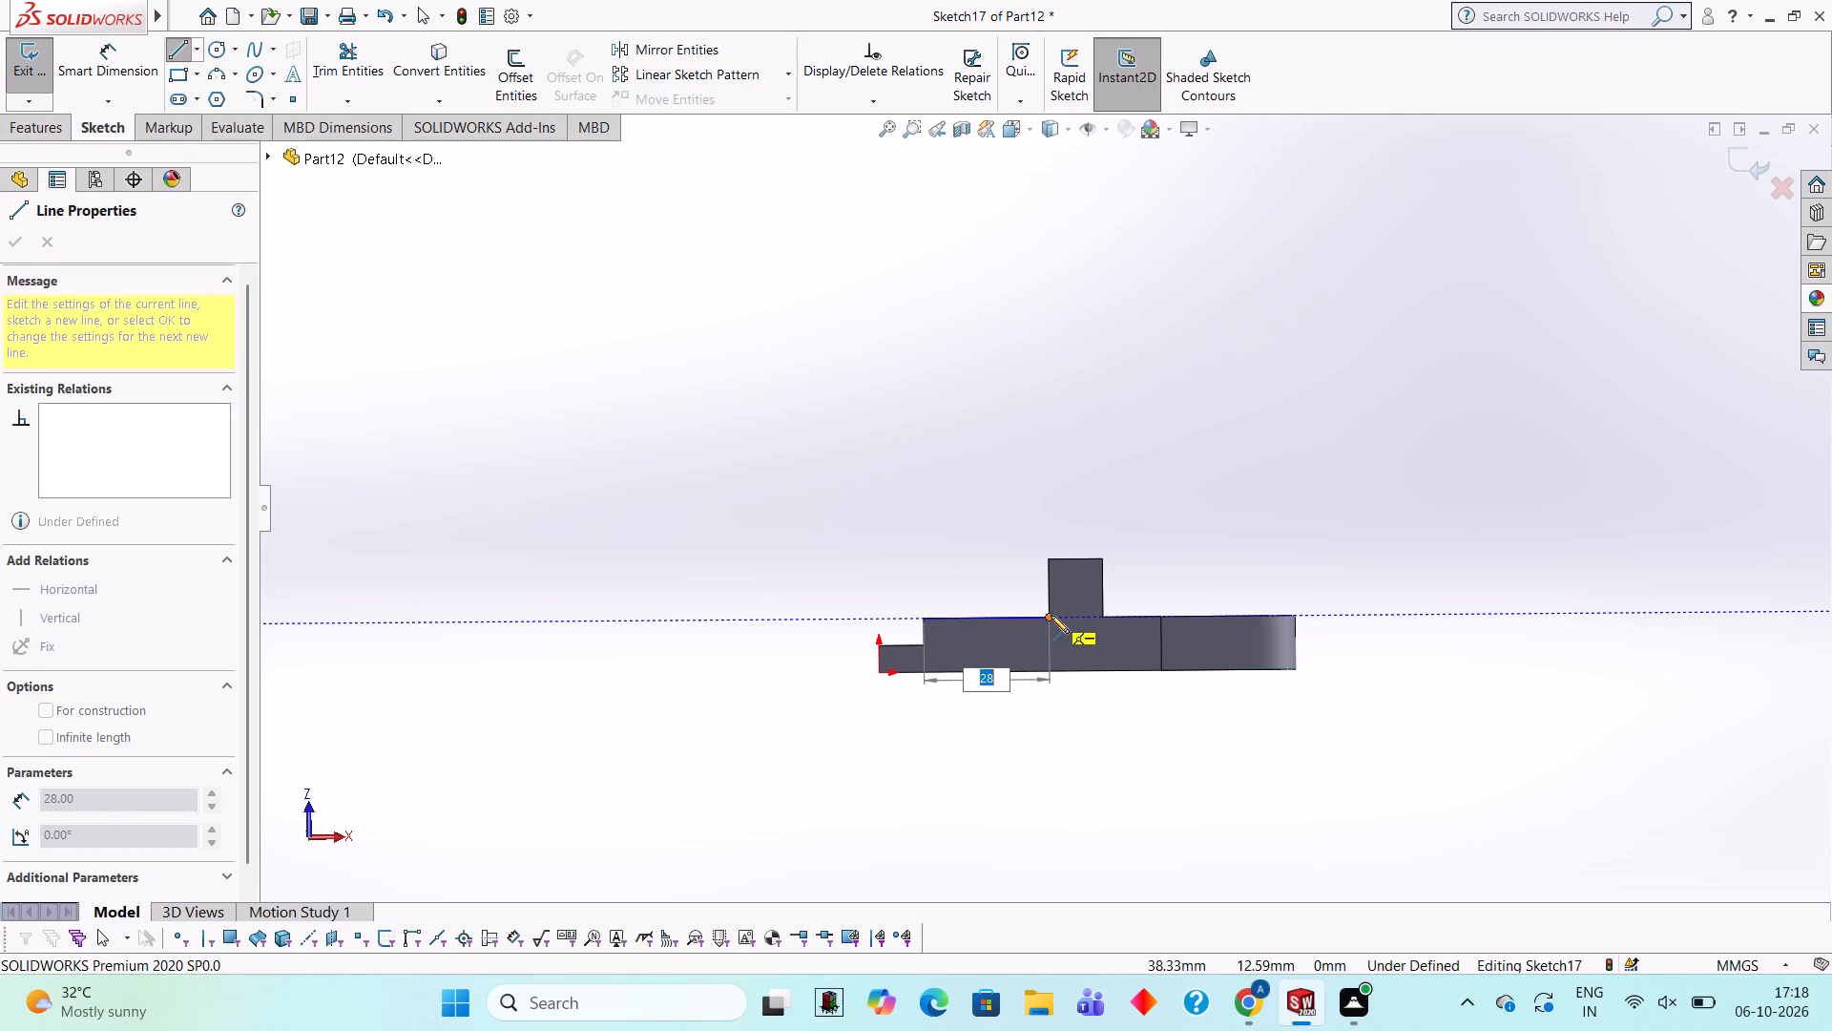
click(1051, 615)
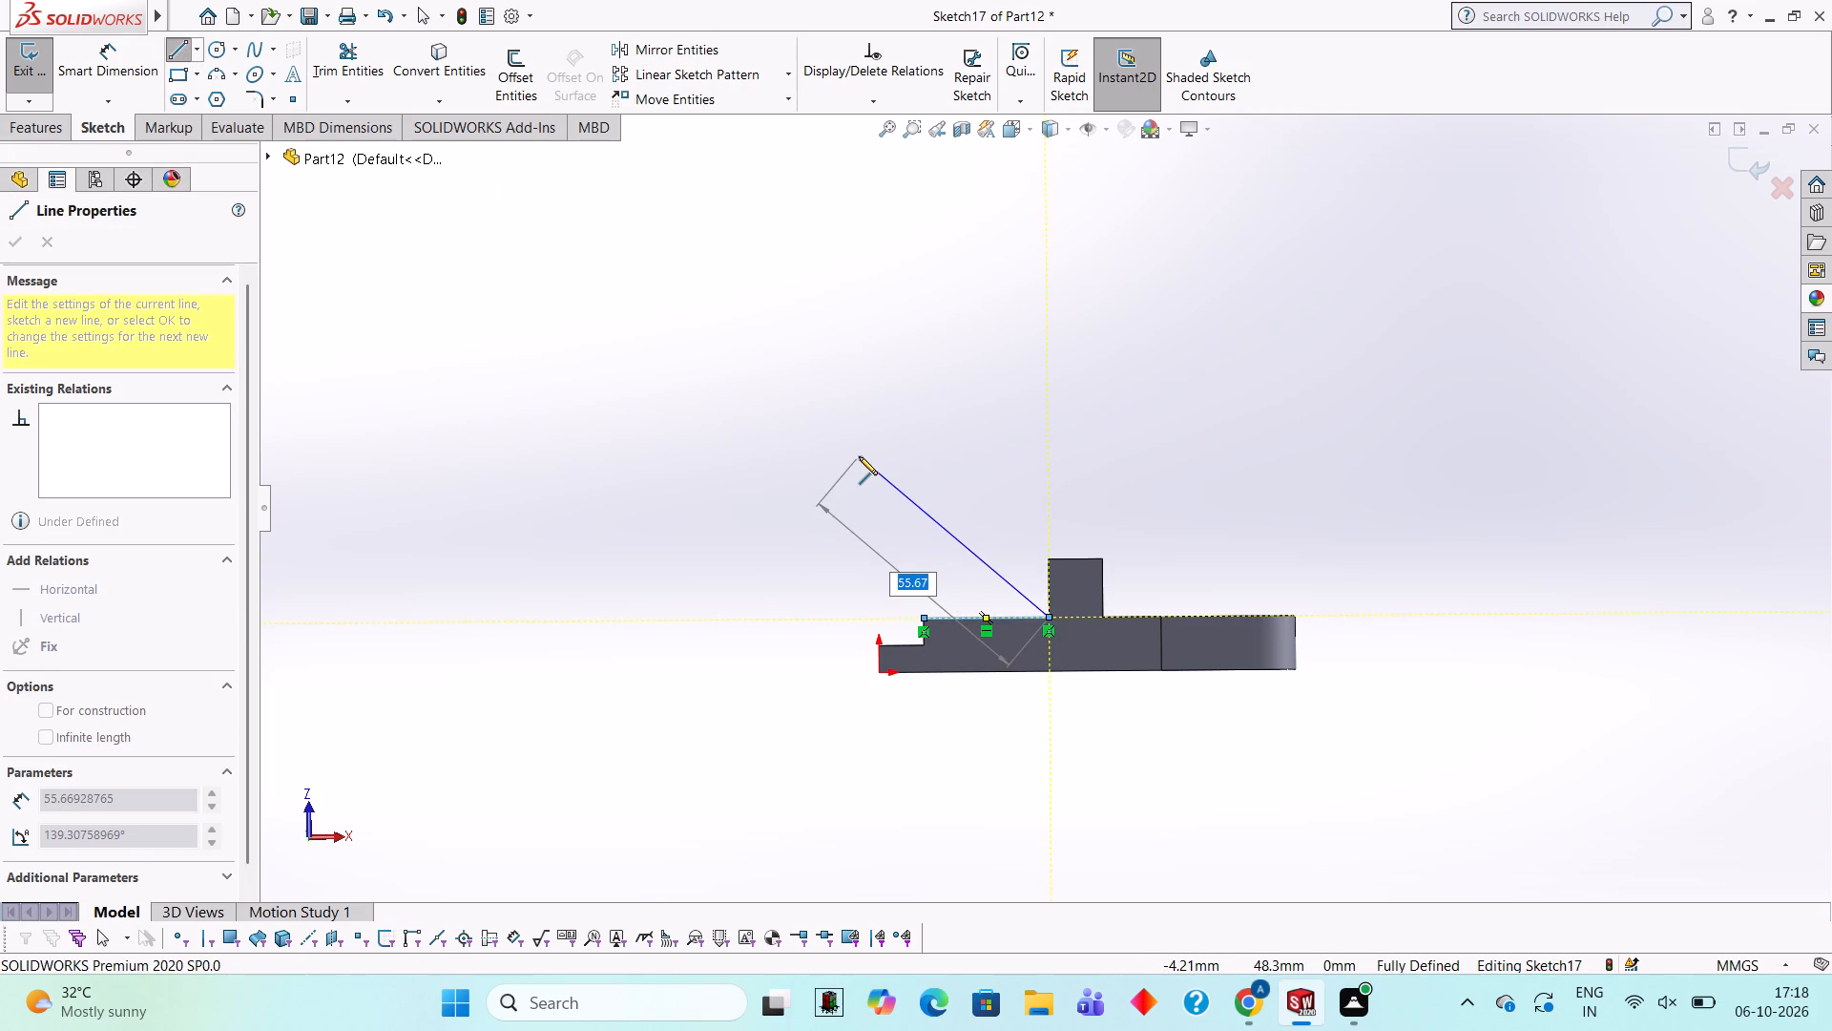
key(Escape)
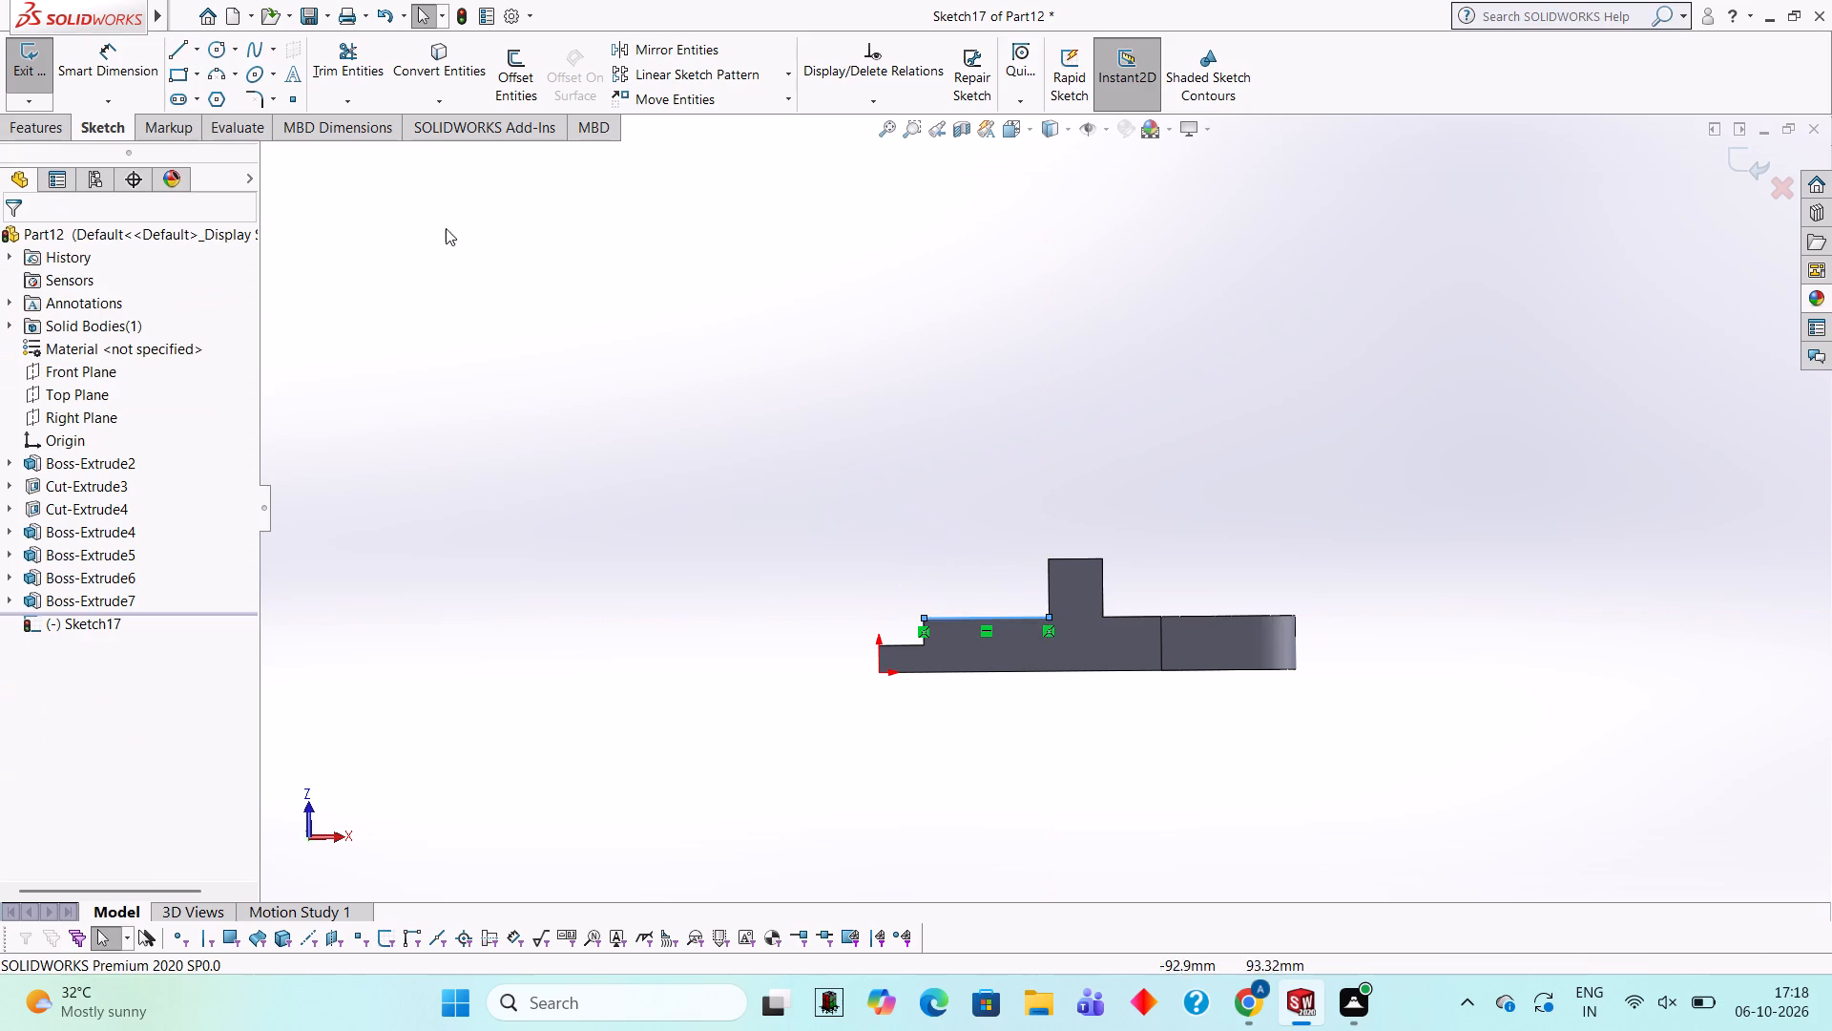
Draw a vertical line about 47 mm long upward from the midpoint of the 28 mm line.
click(167, 37)
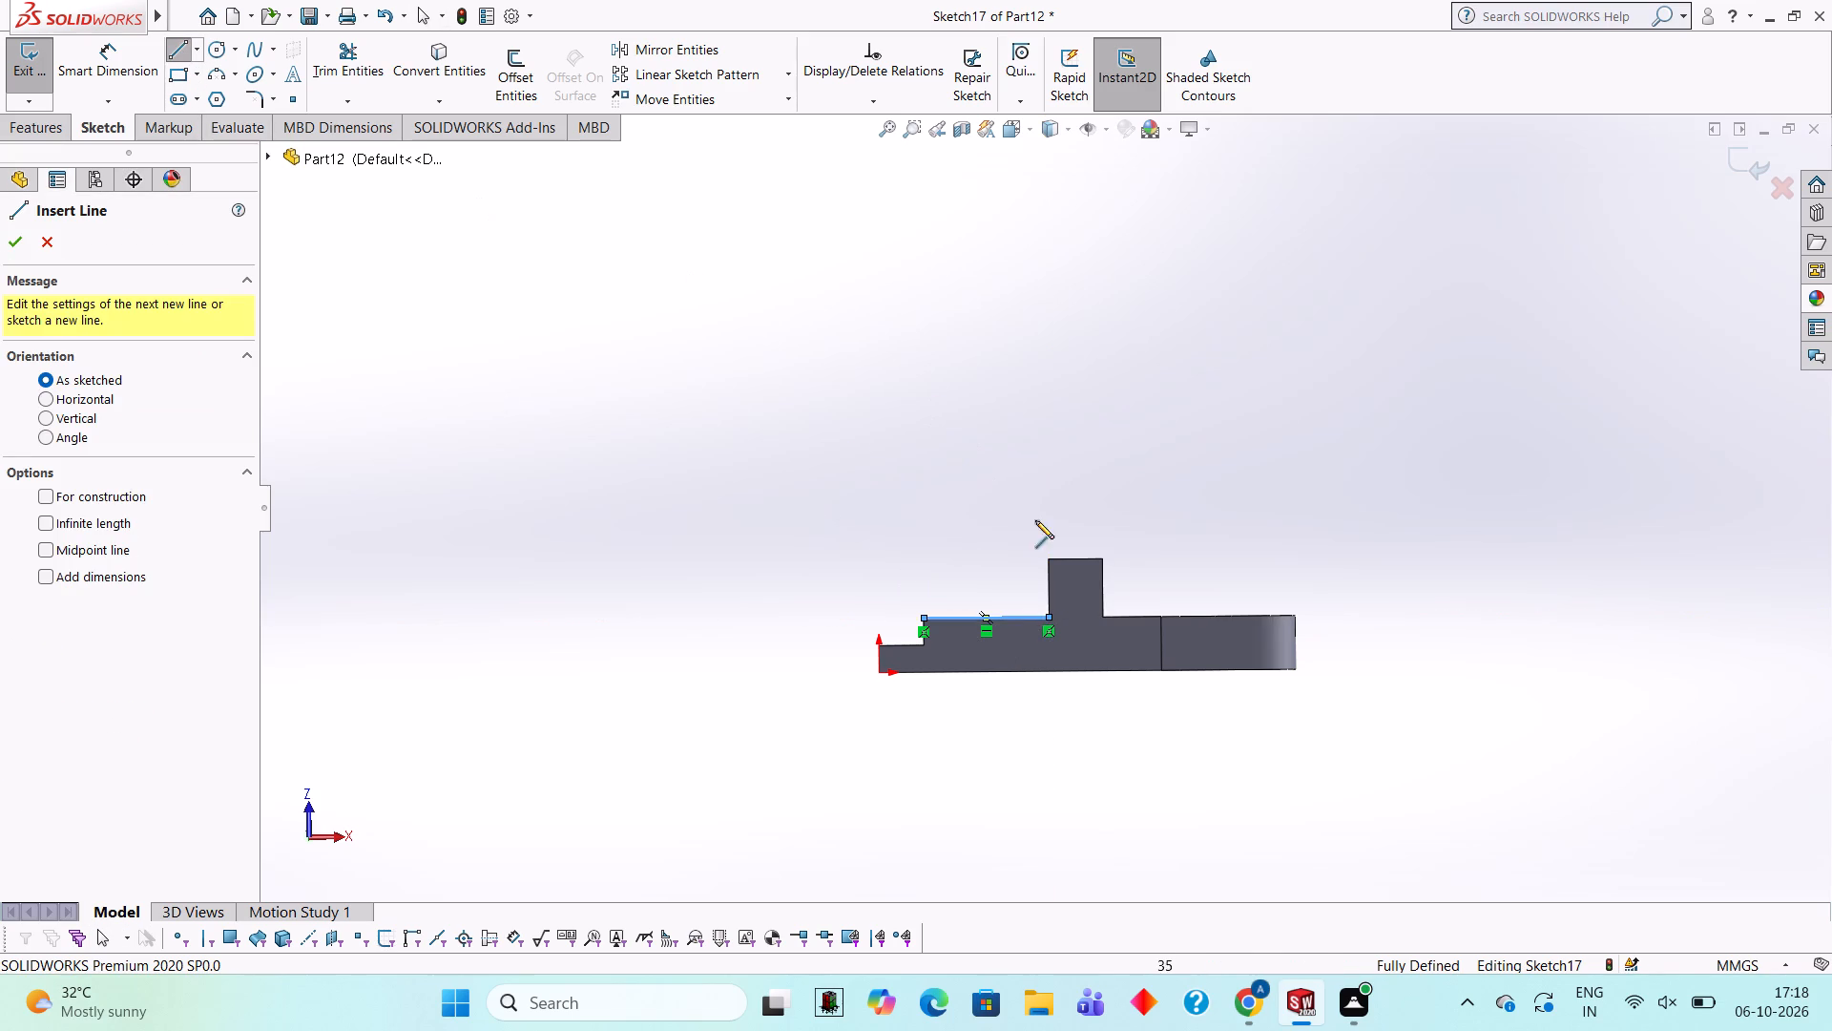
click(982, 617)
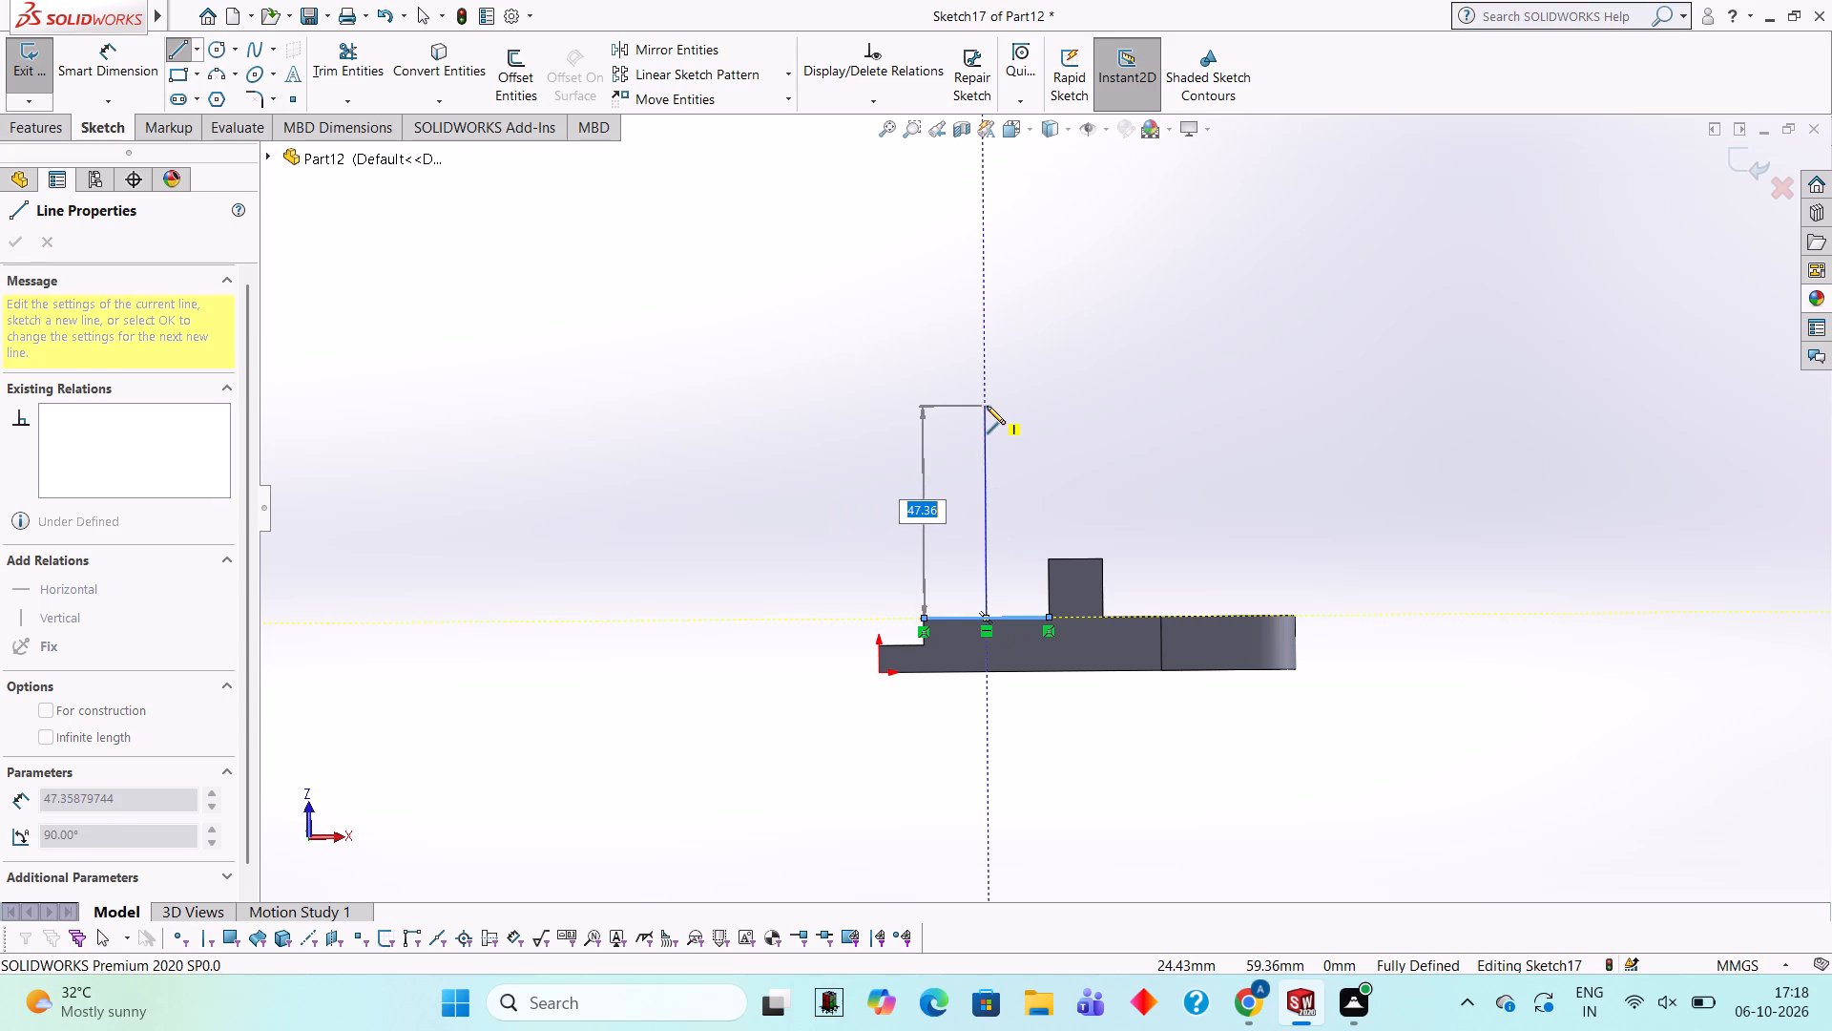
click(987, 406)
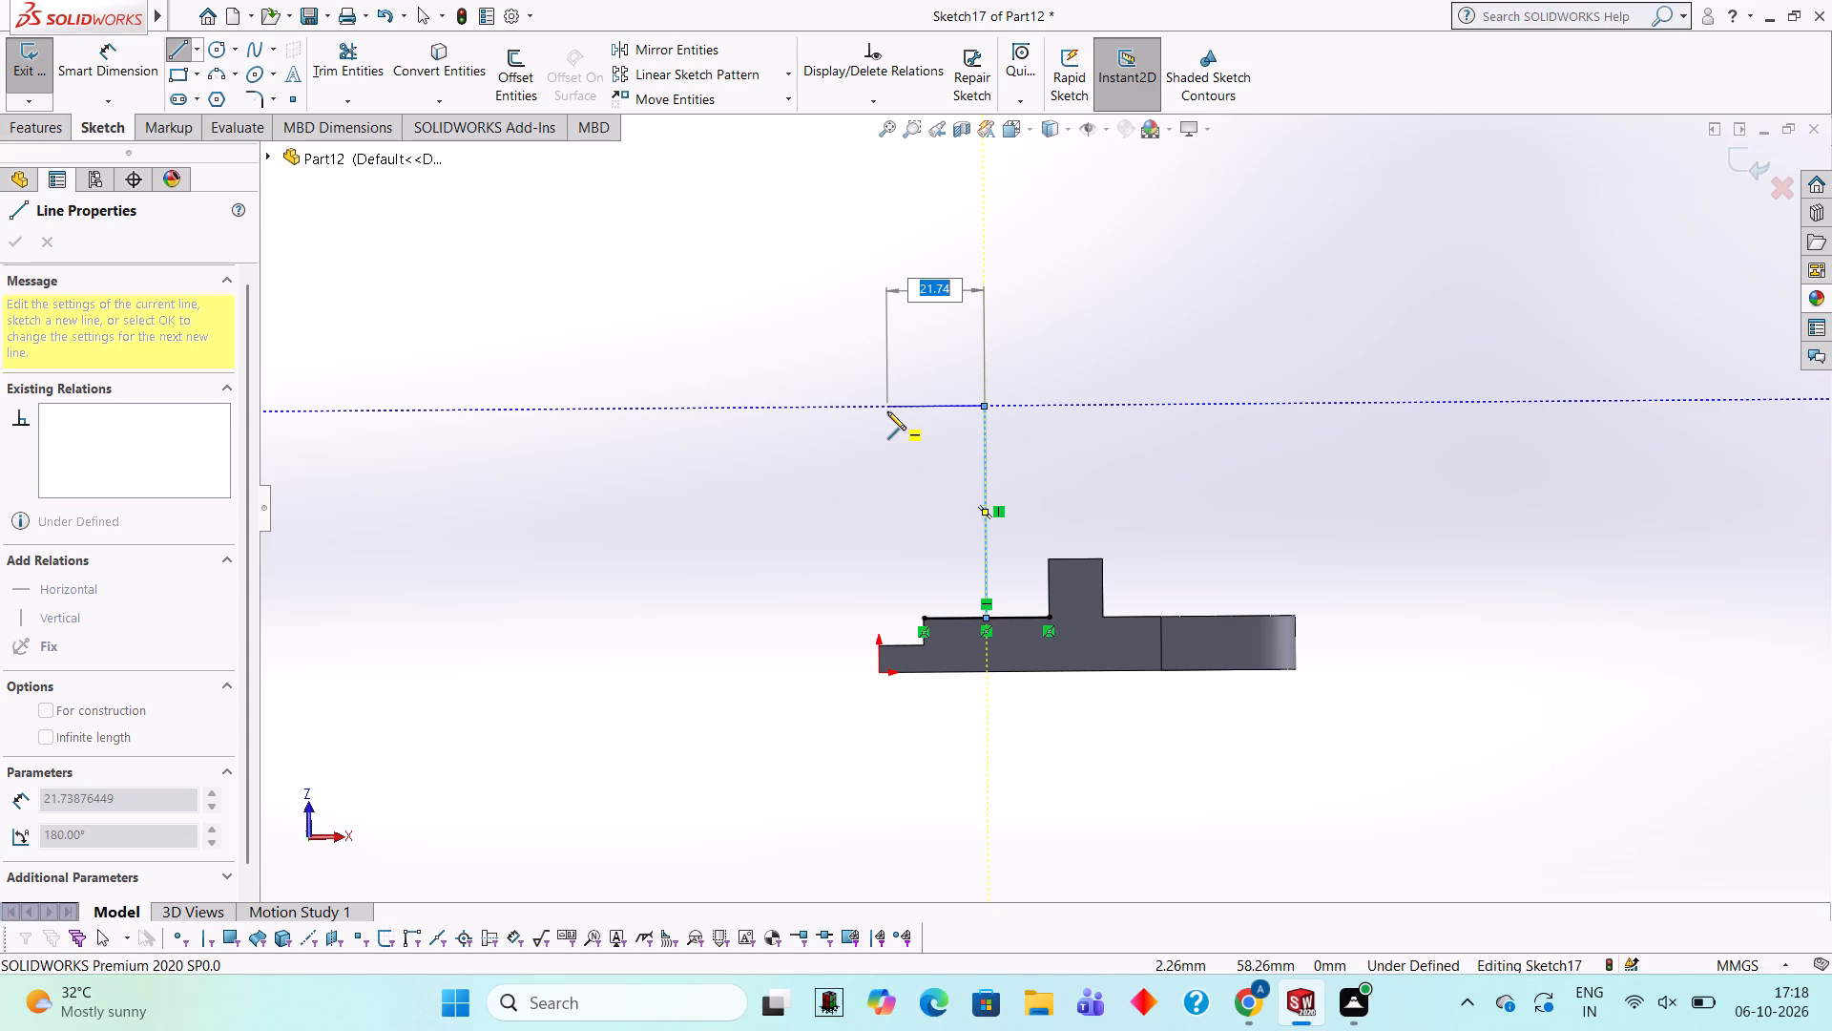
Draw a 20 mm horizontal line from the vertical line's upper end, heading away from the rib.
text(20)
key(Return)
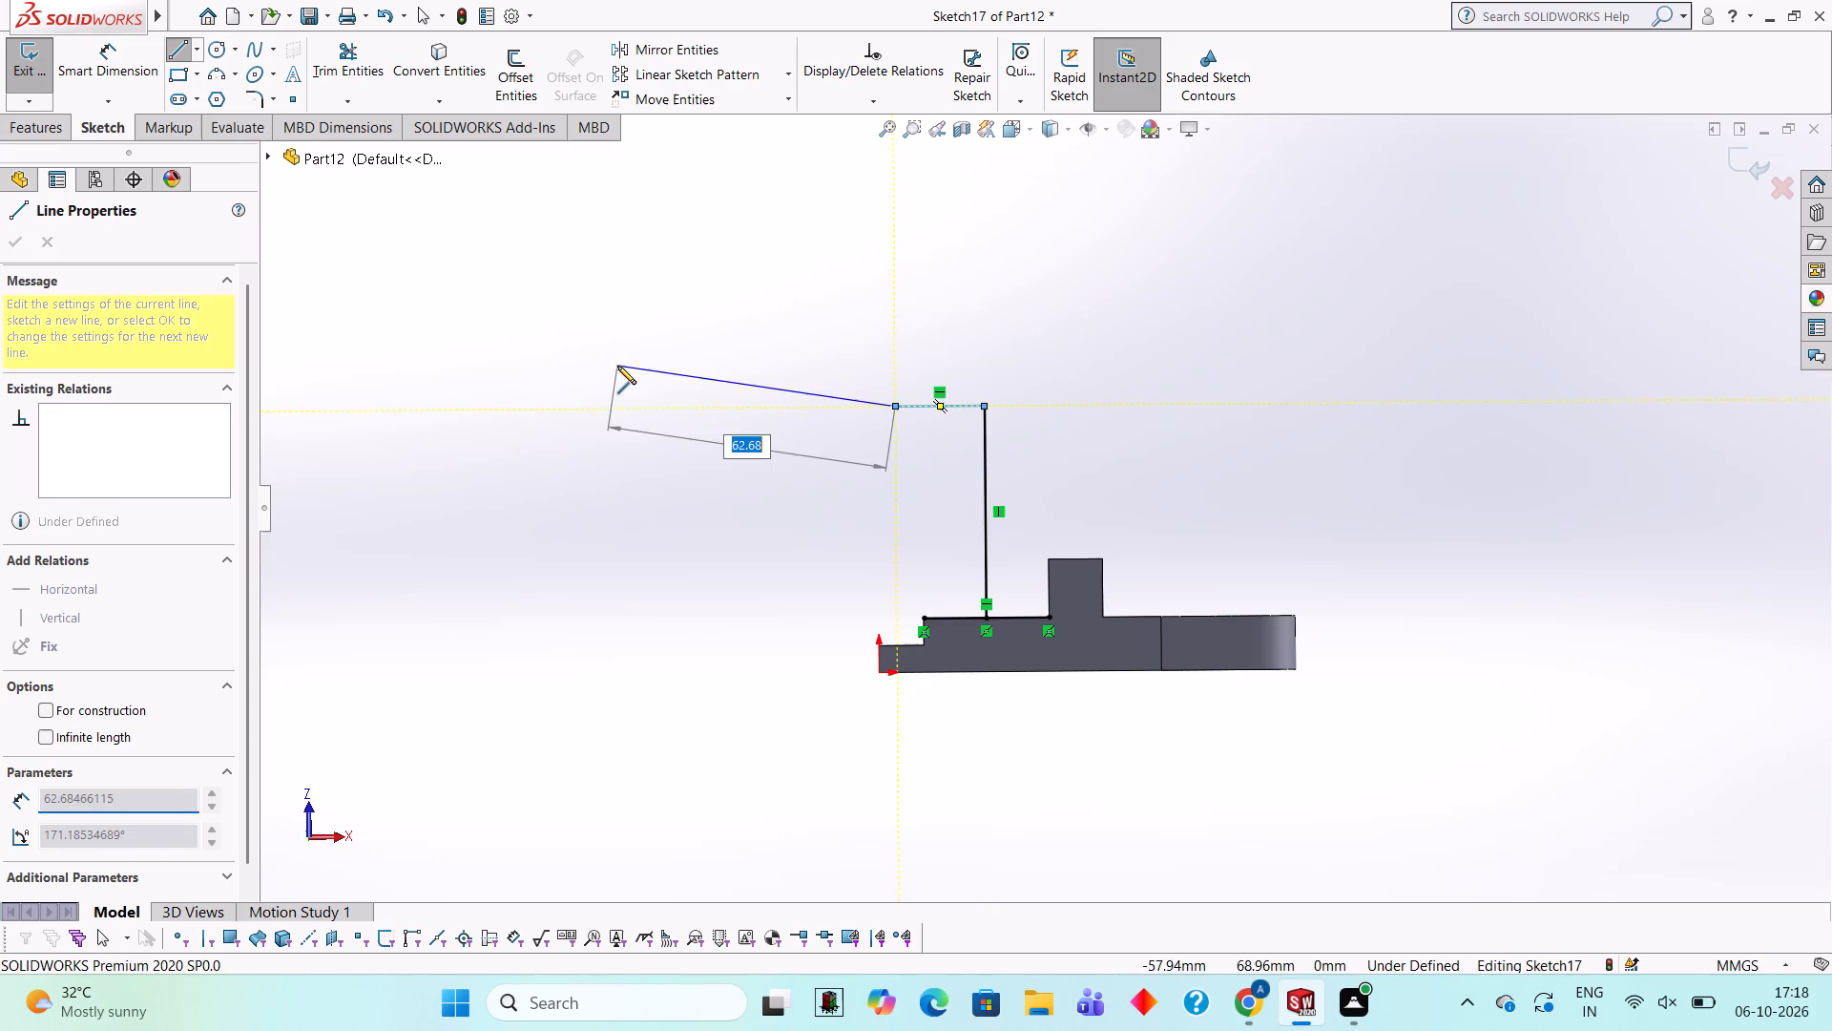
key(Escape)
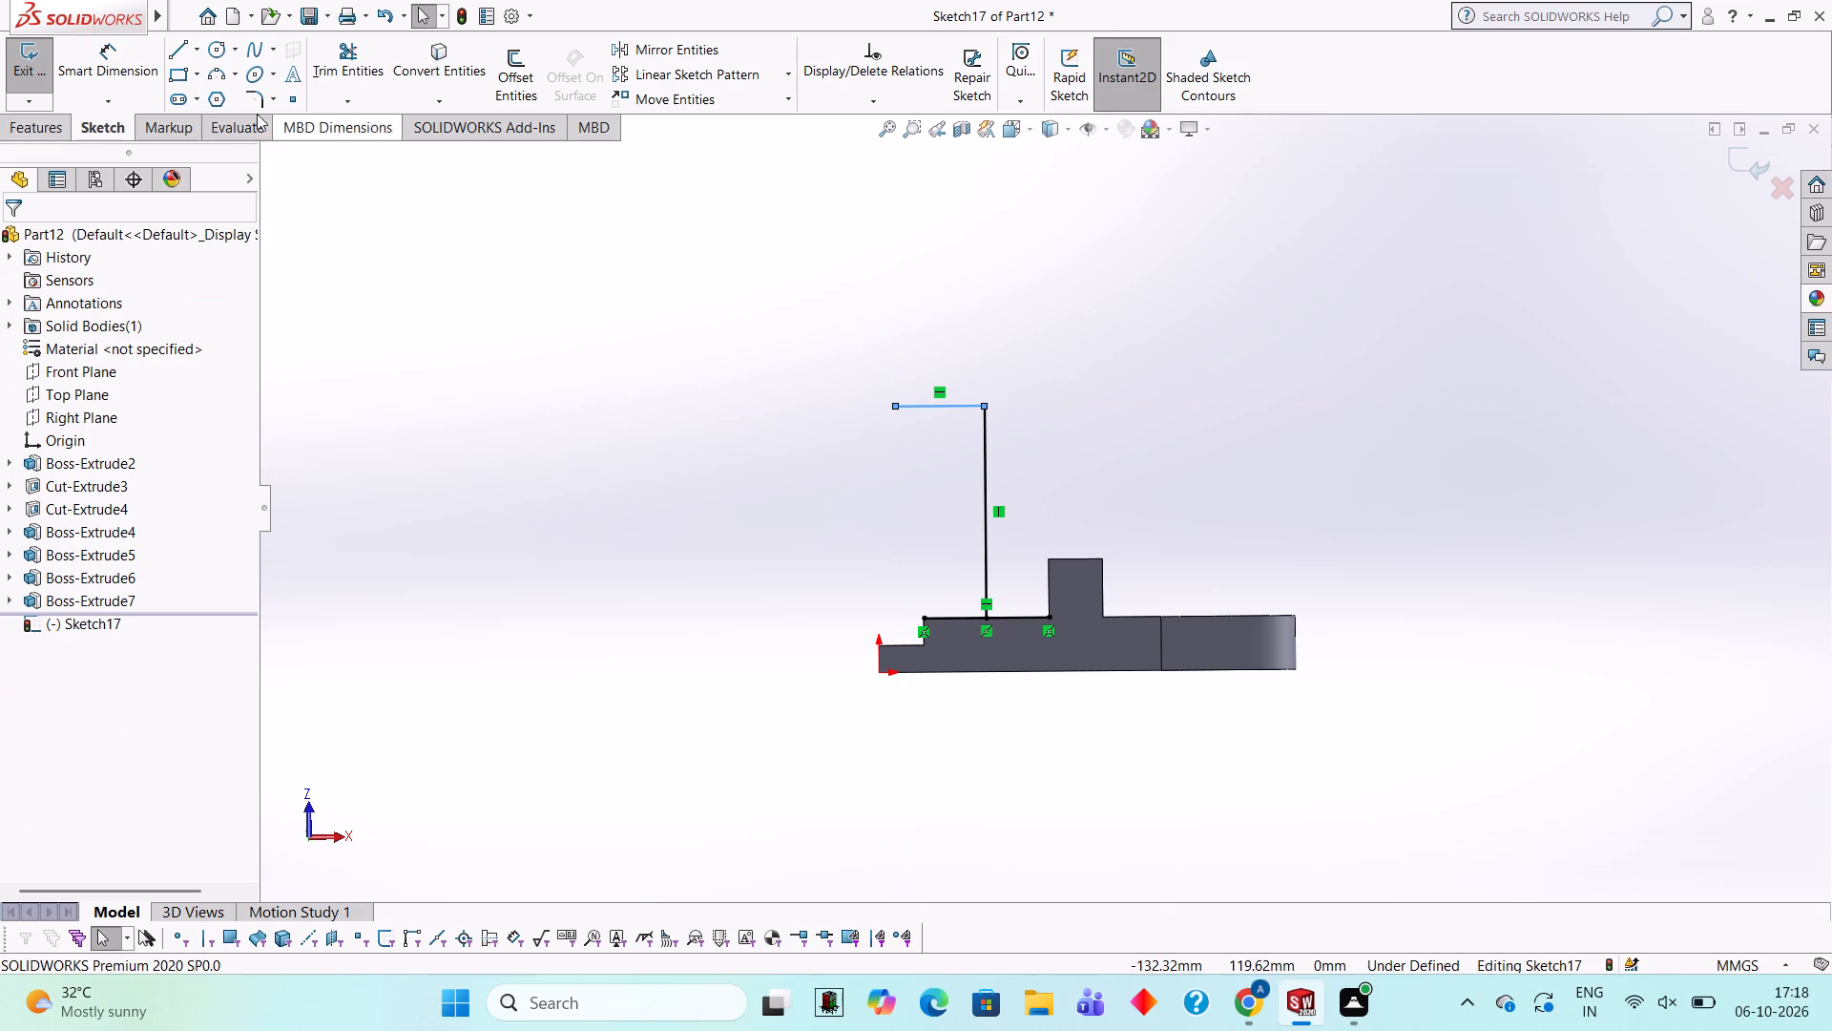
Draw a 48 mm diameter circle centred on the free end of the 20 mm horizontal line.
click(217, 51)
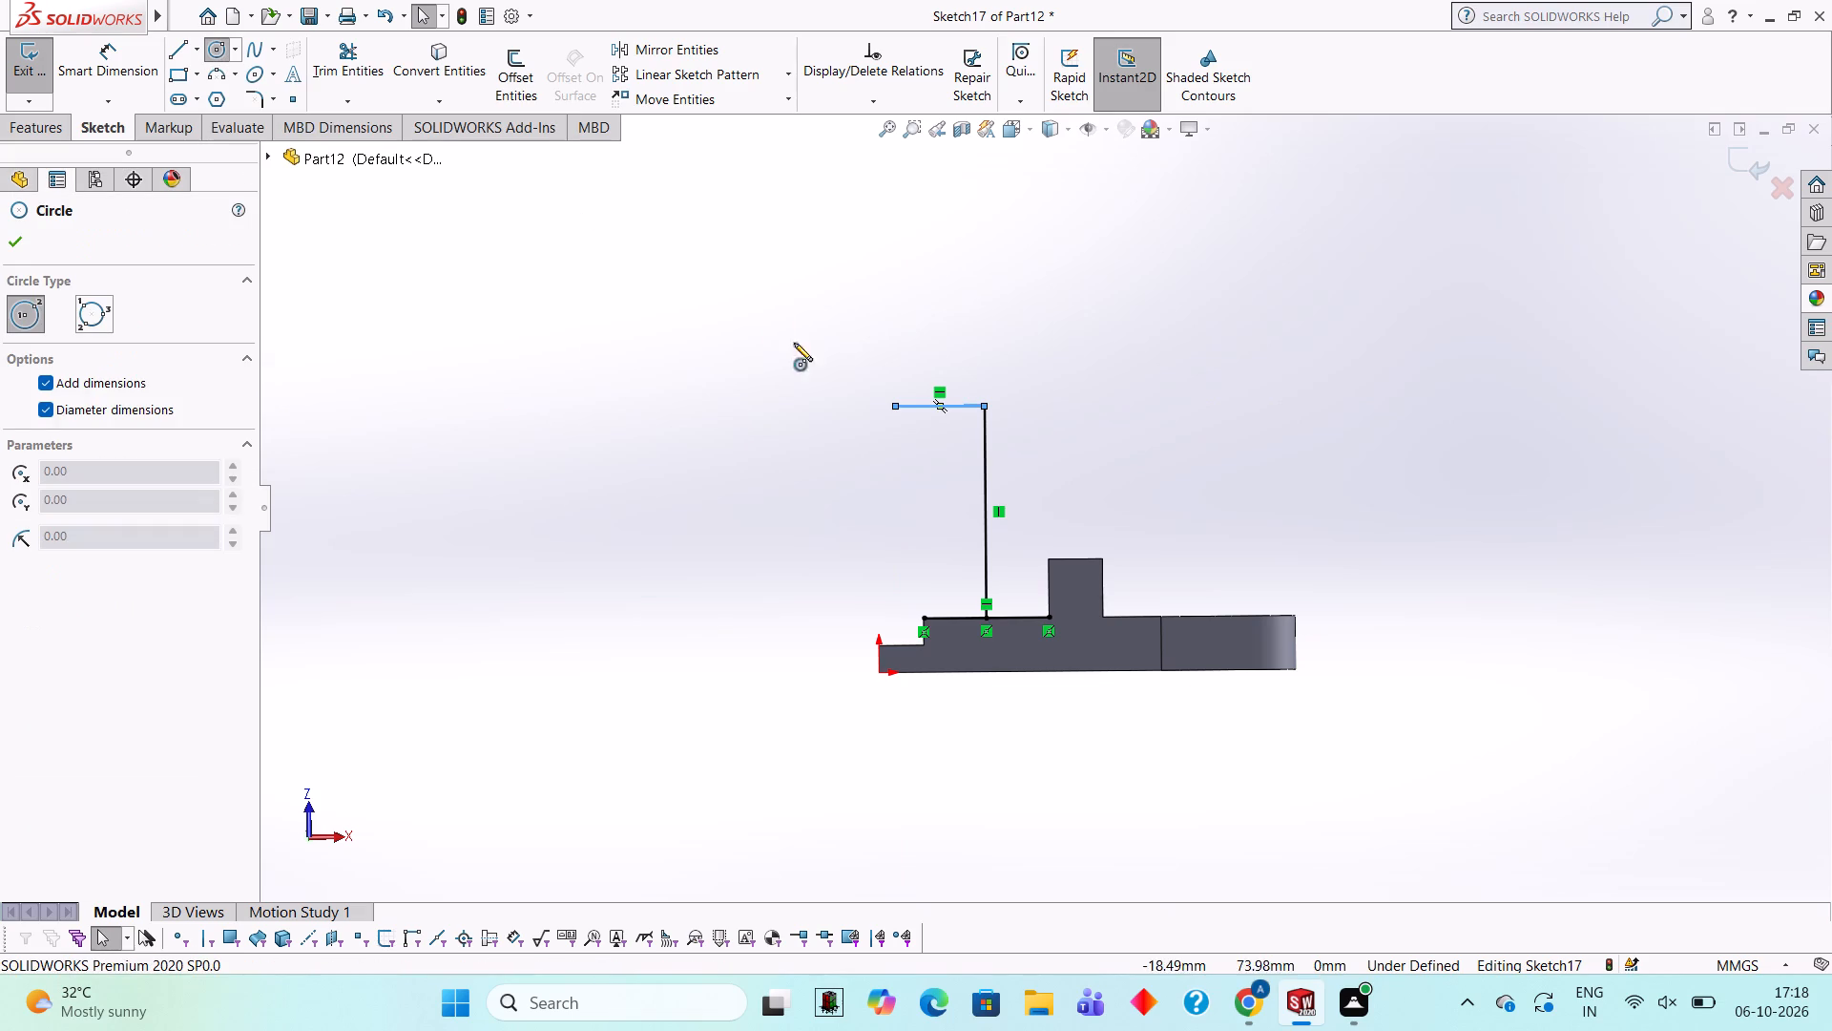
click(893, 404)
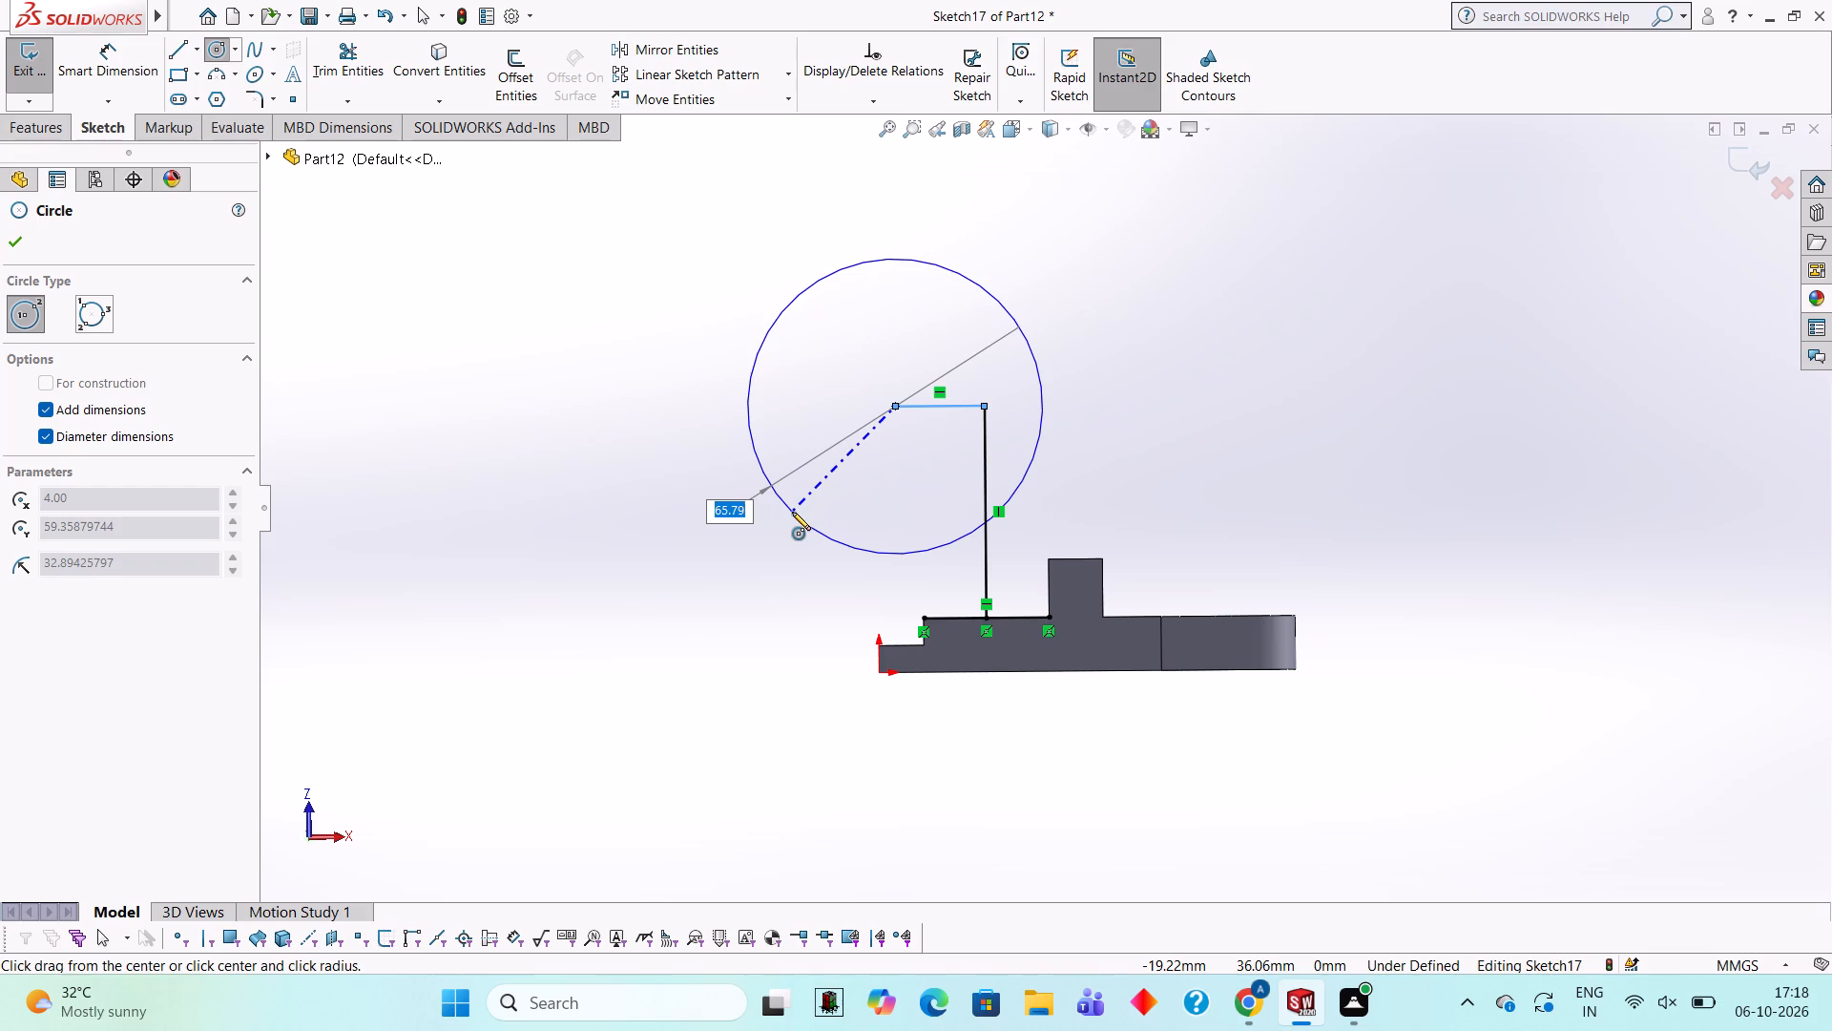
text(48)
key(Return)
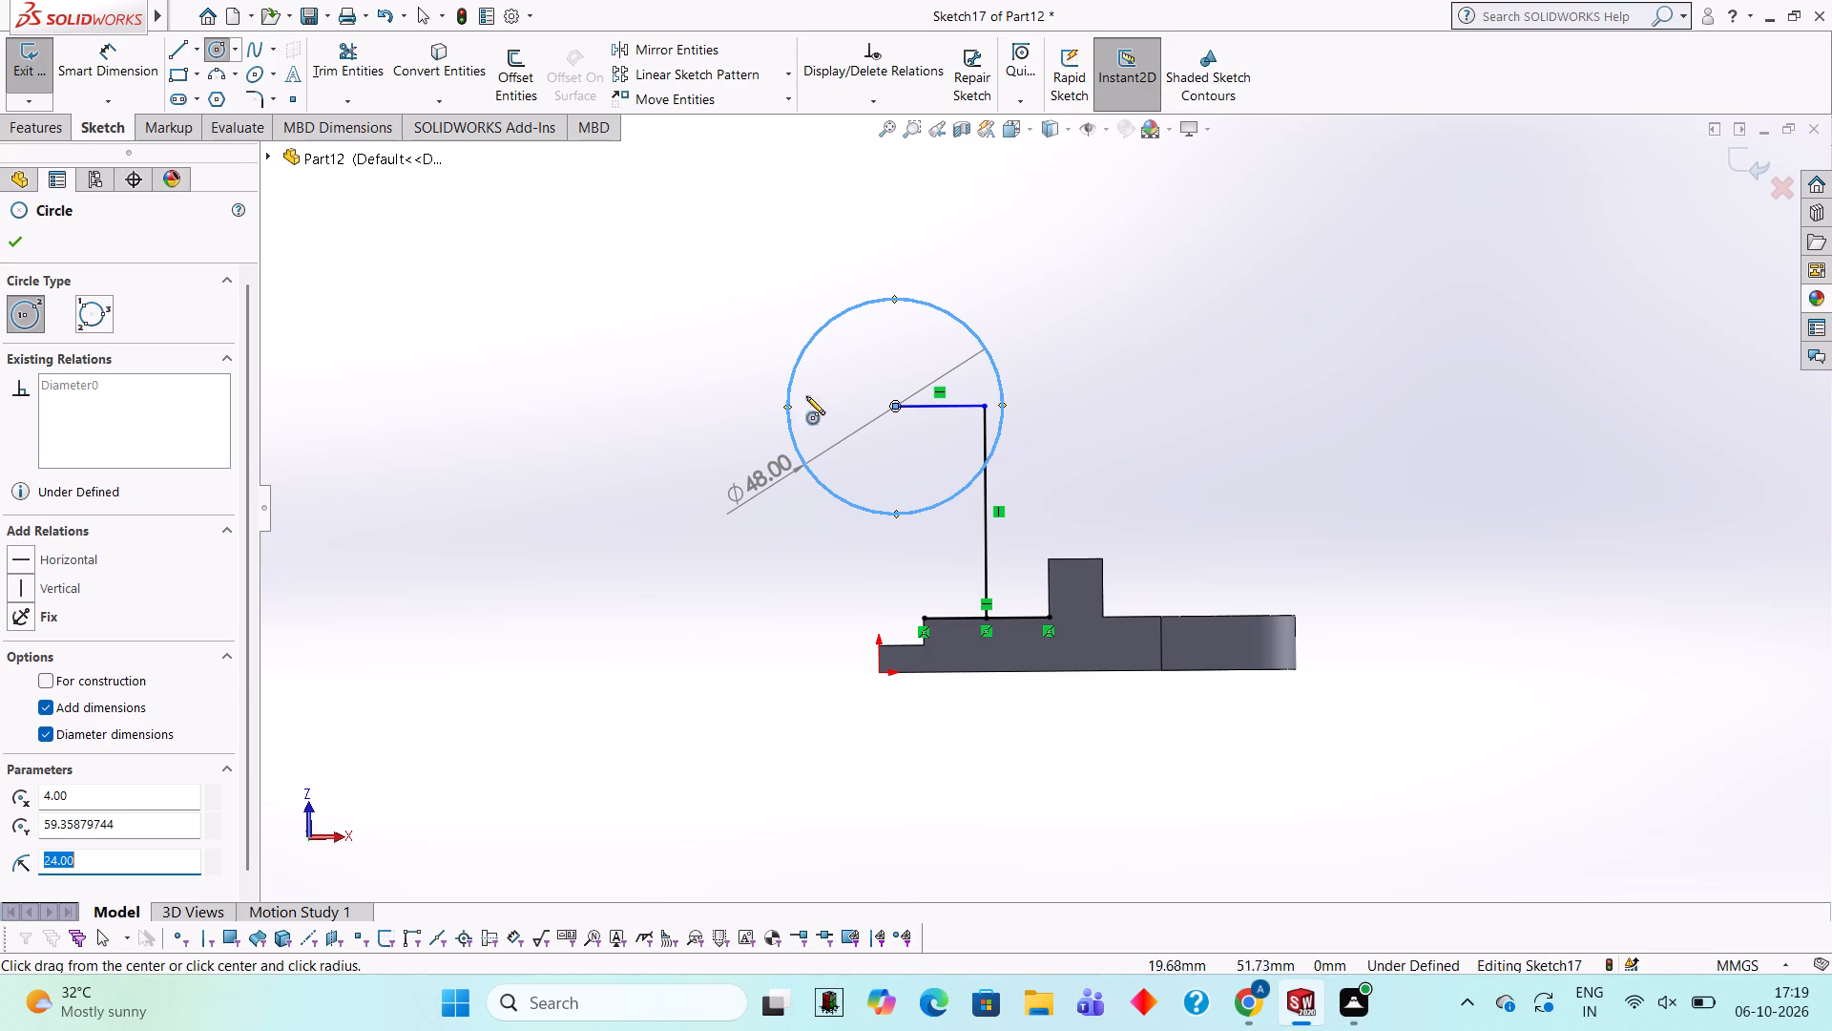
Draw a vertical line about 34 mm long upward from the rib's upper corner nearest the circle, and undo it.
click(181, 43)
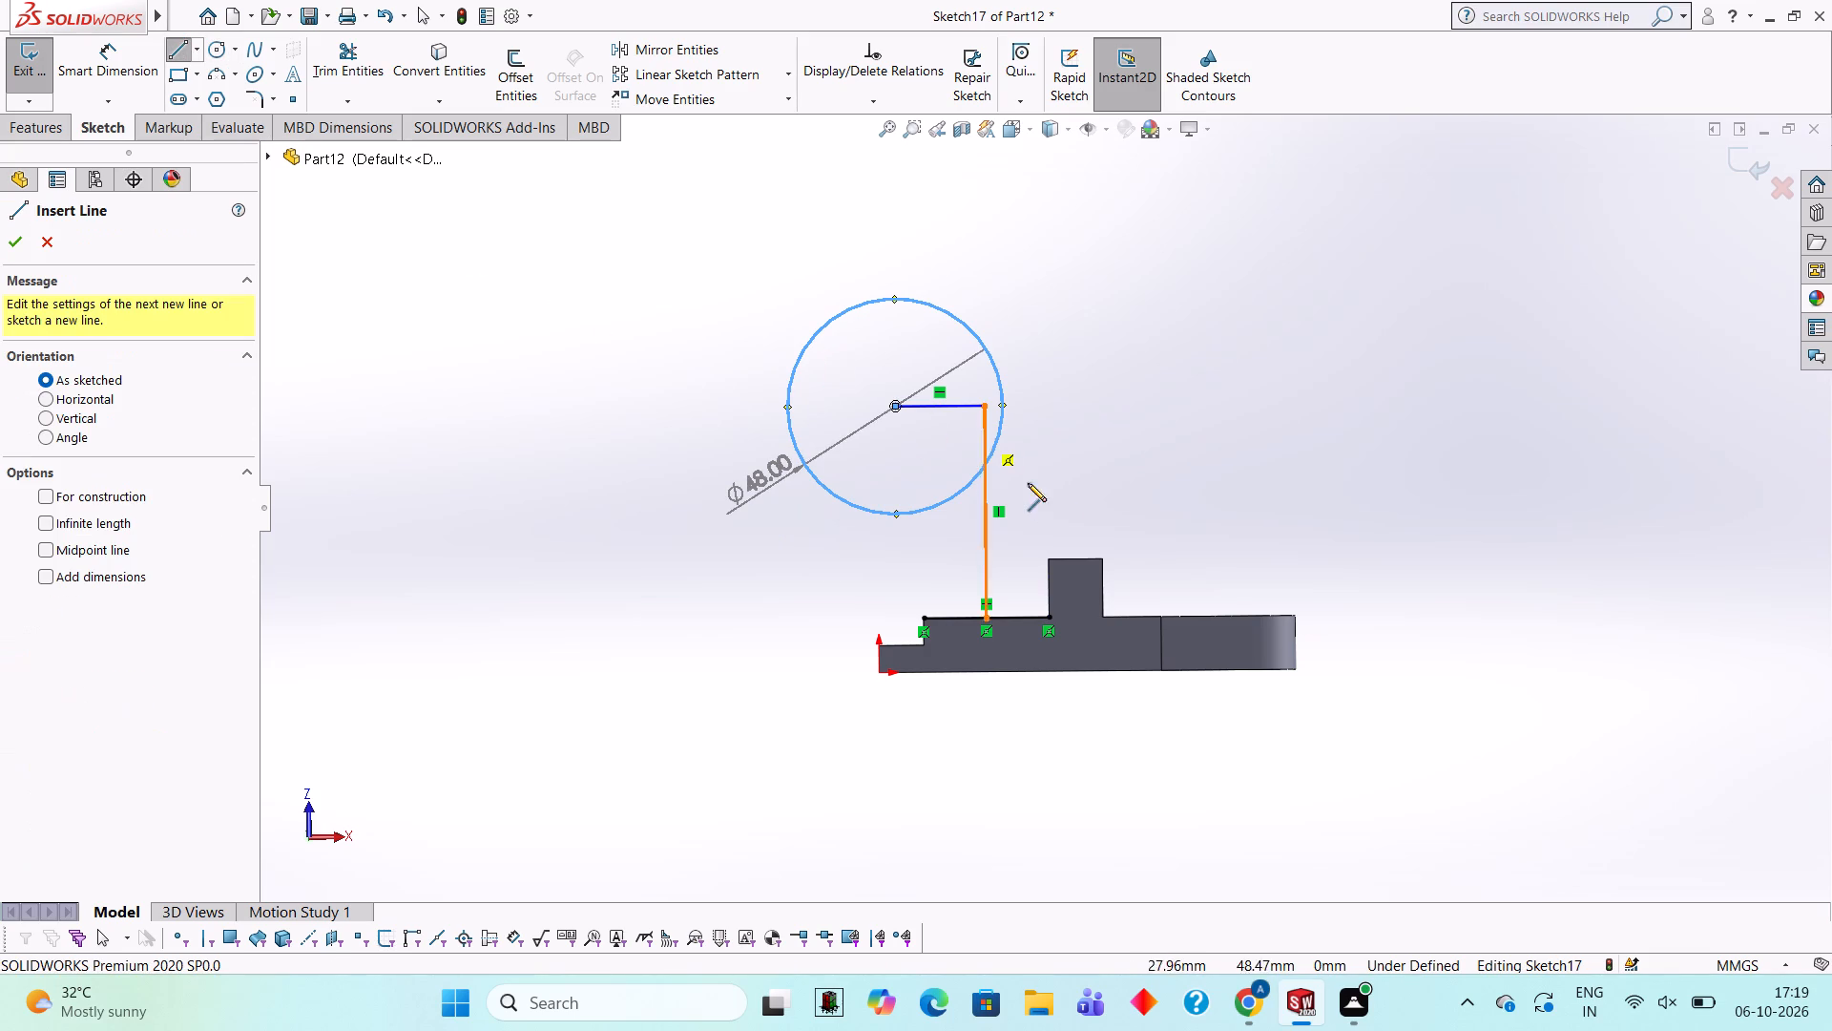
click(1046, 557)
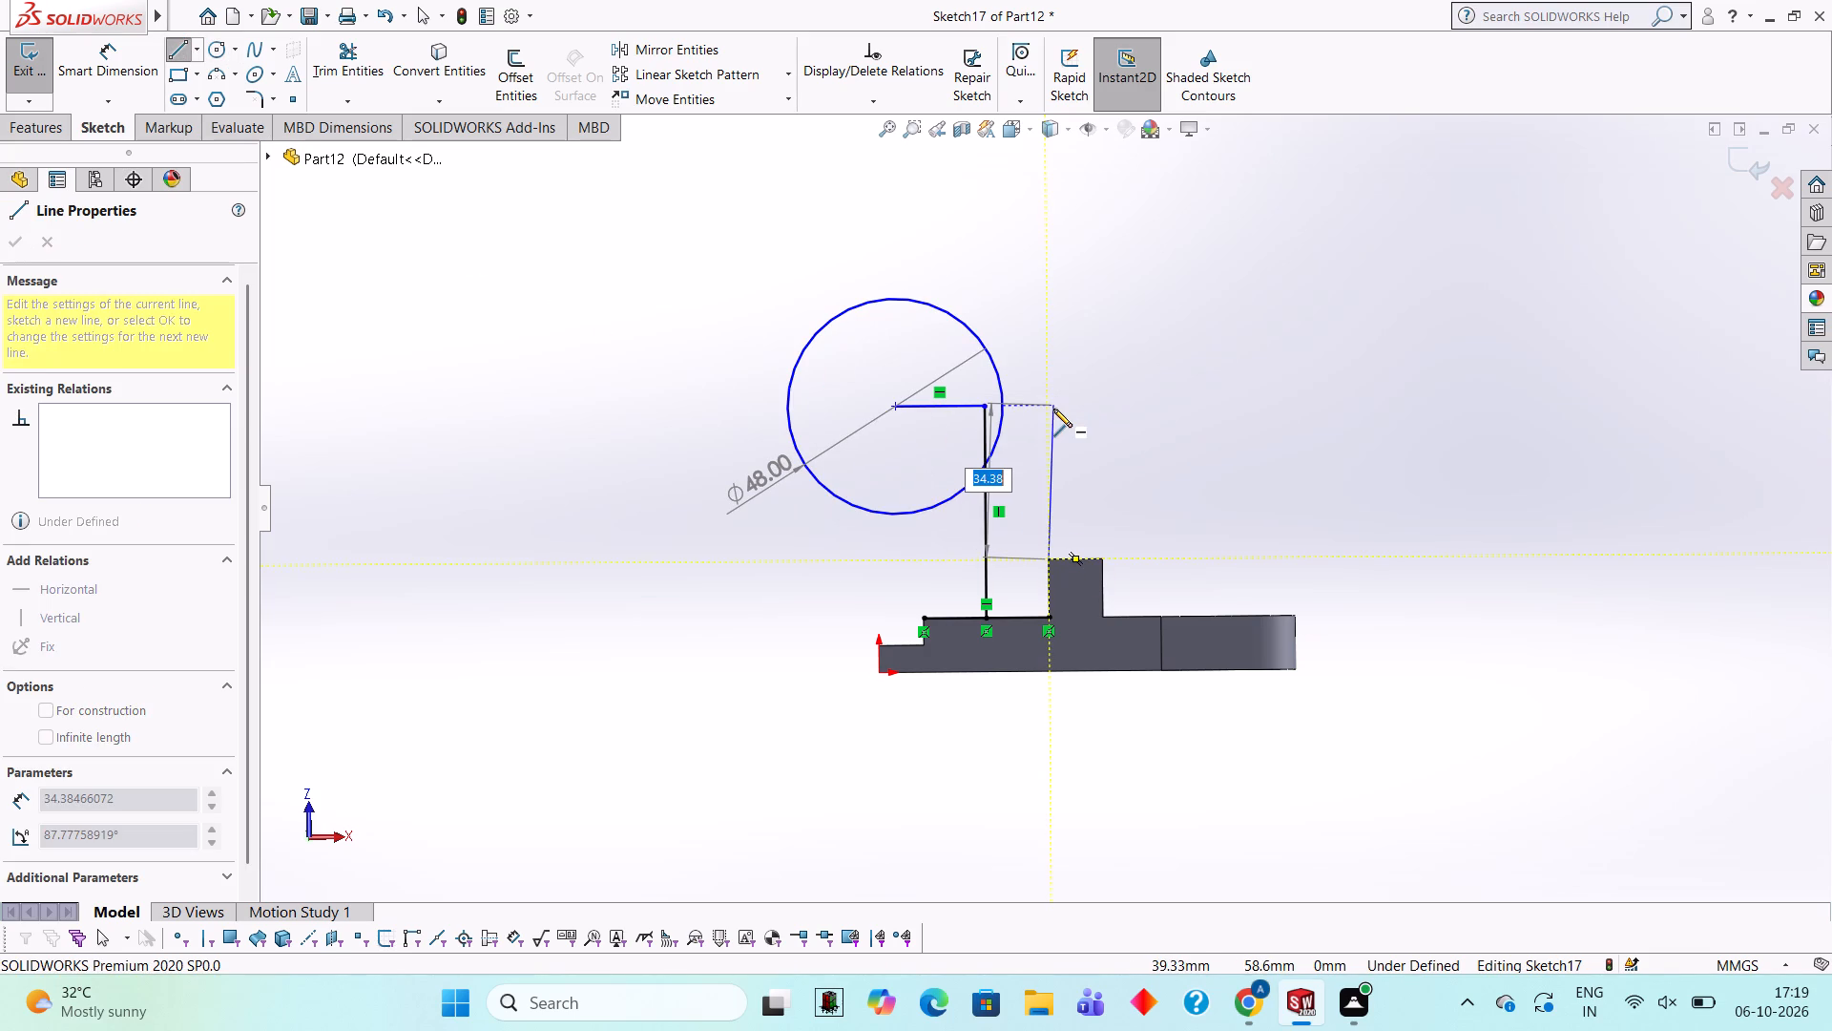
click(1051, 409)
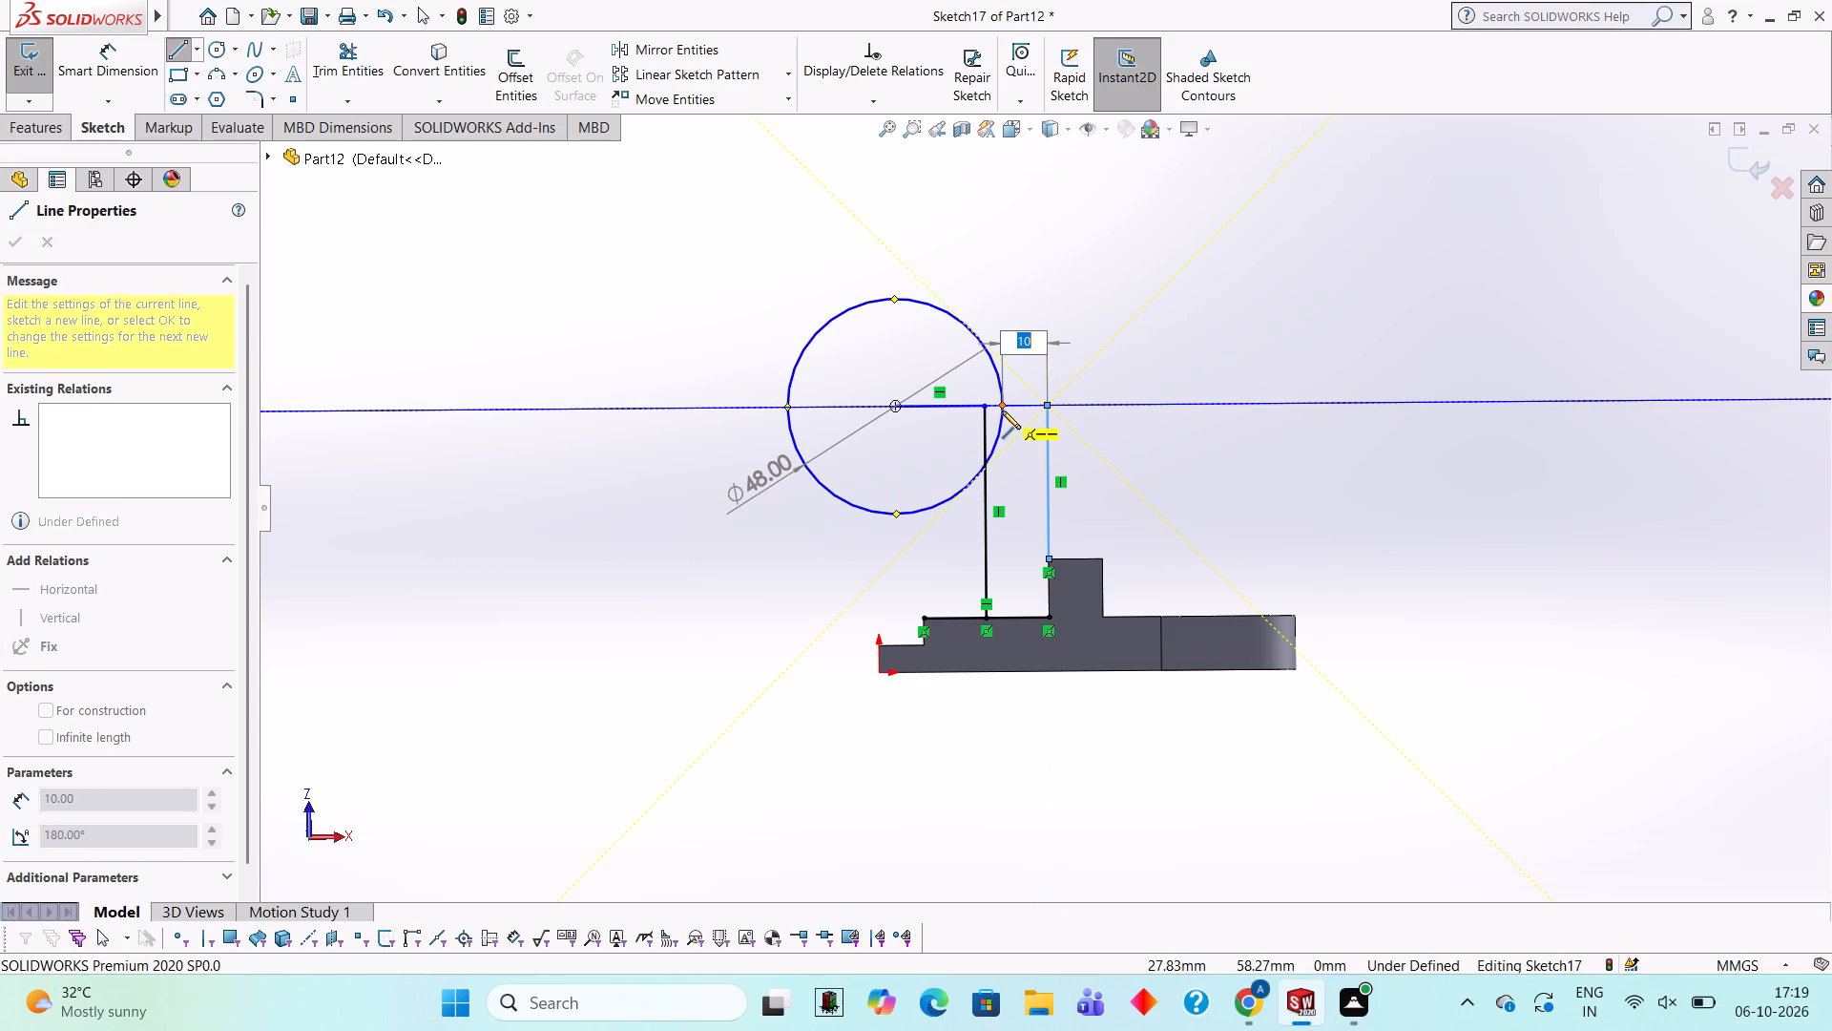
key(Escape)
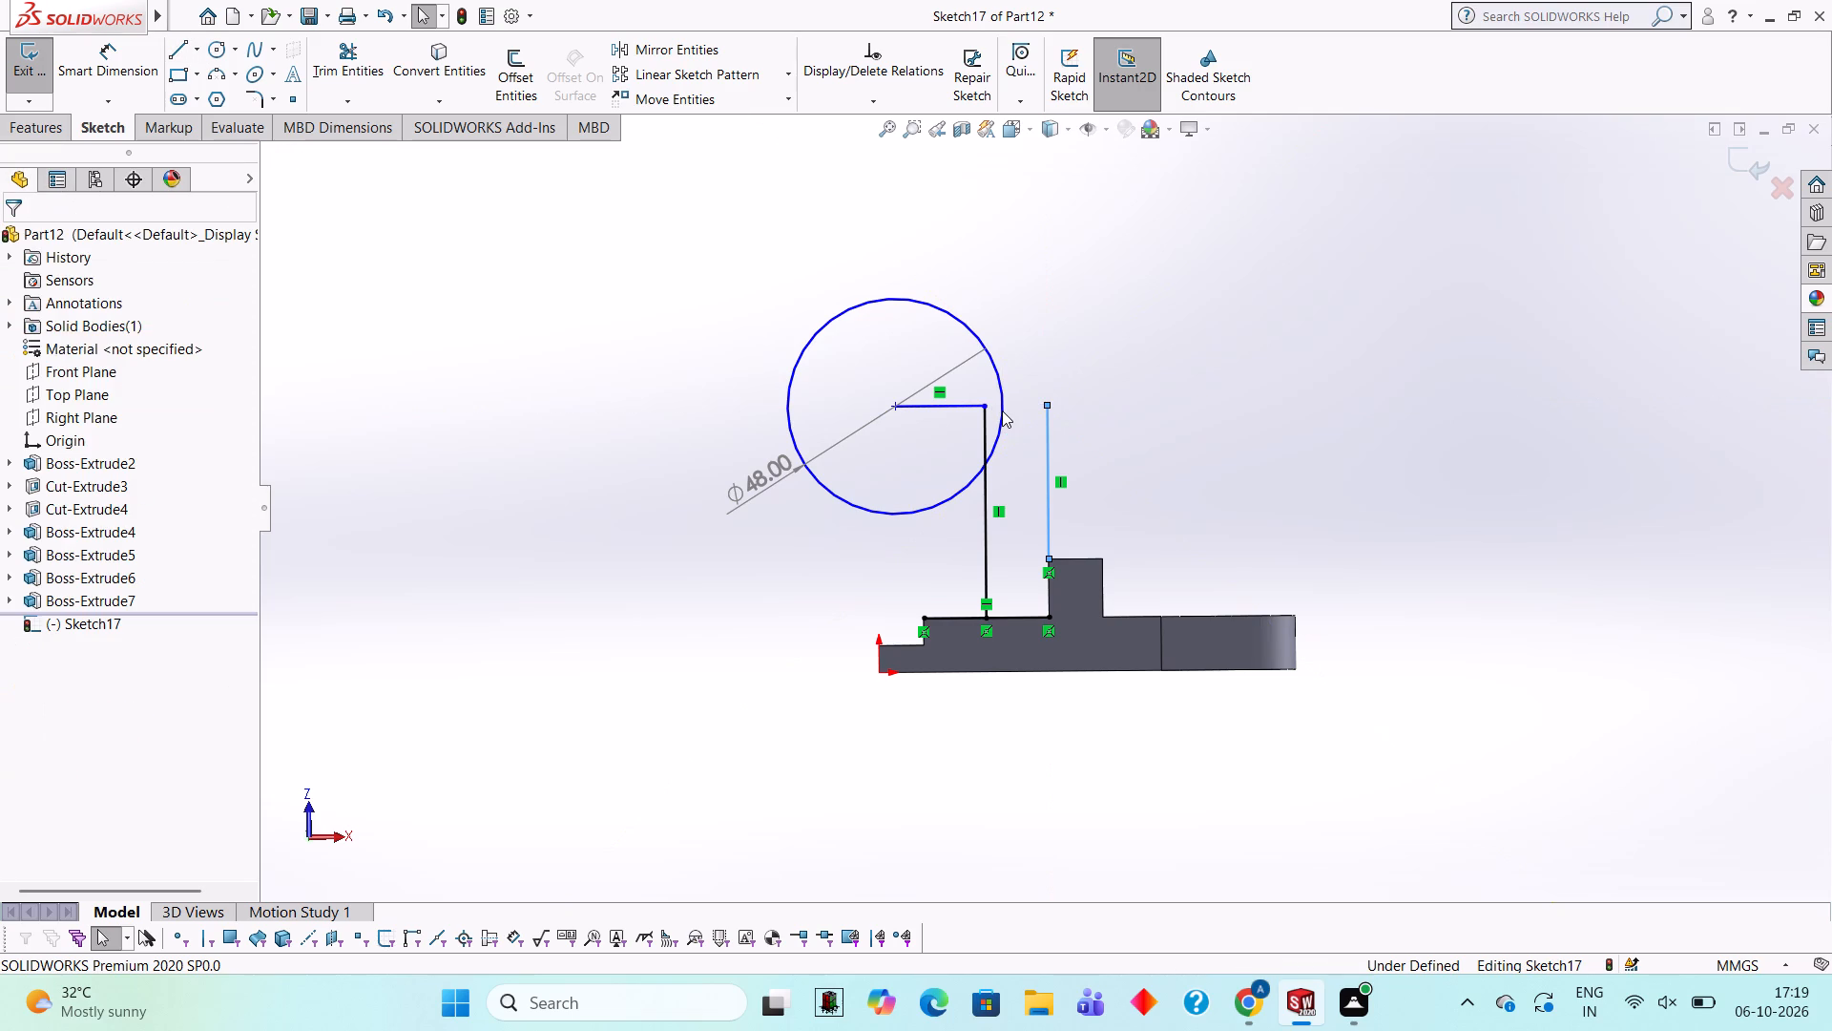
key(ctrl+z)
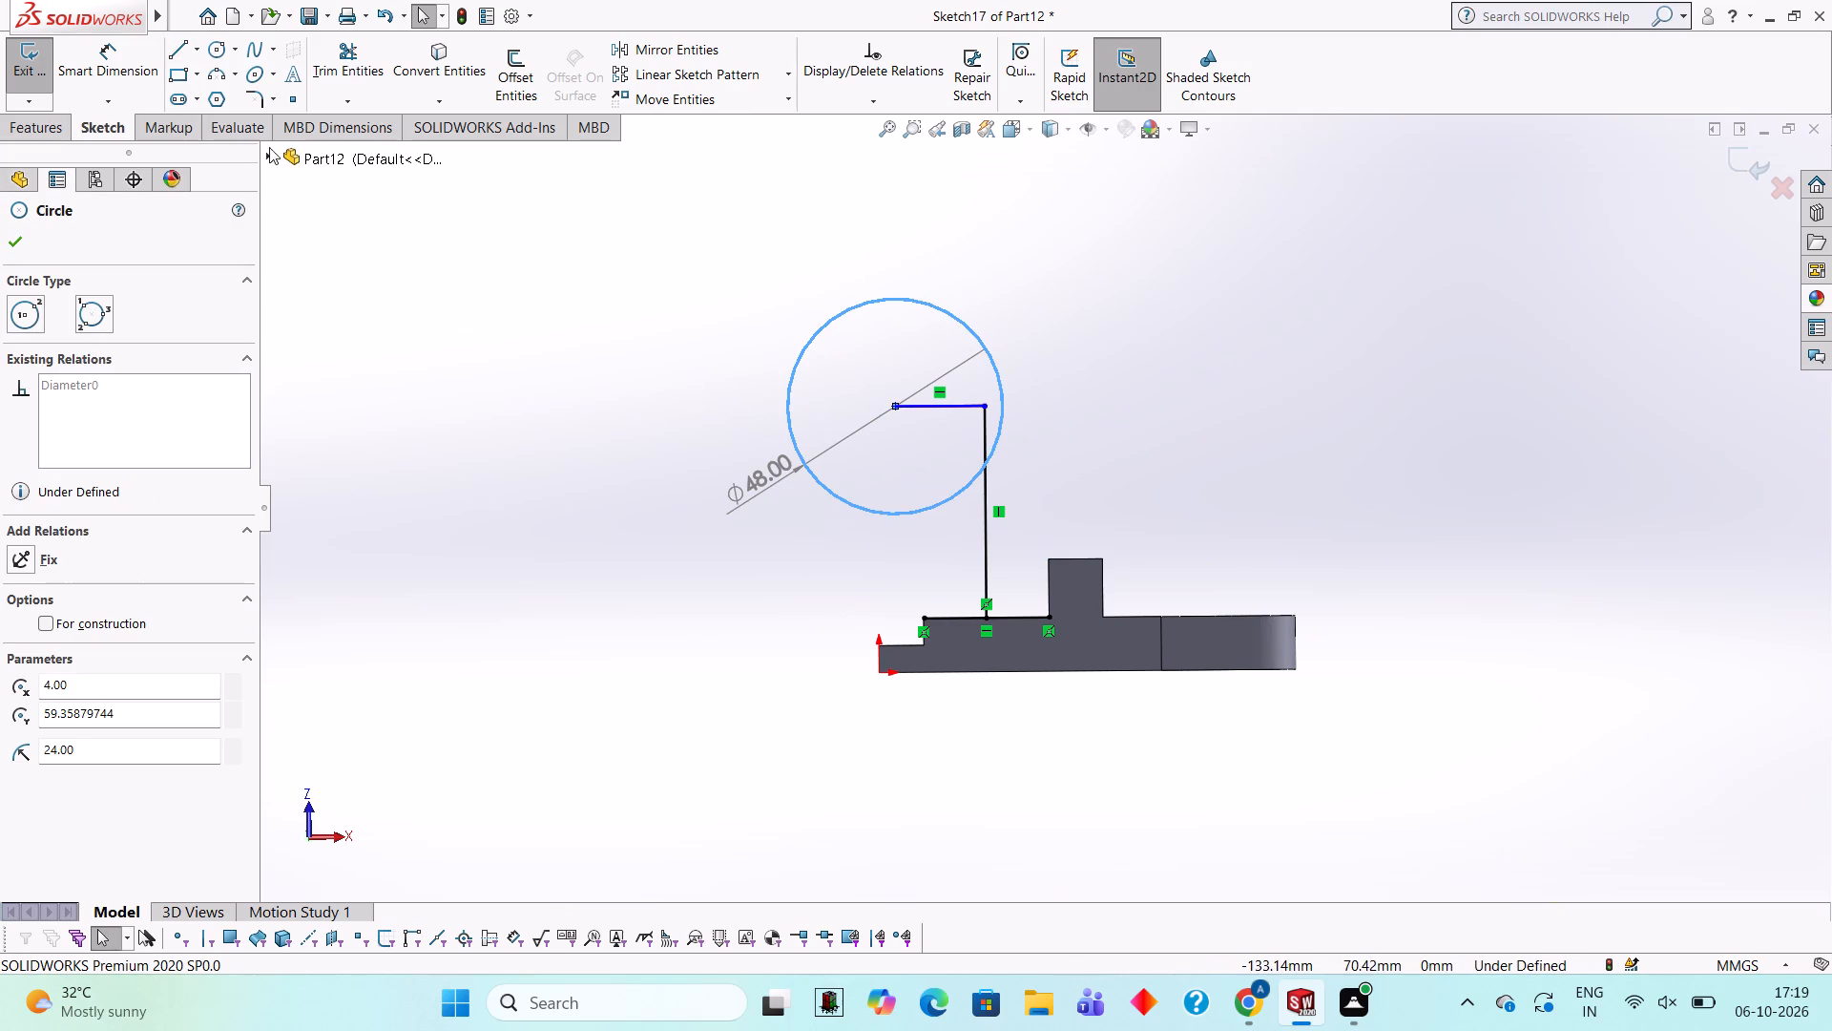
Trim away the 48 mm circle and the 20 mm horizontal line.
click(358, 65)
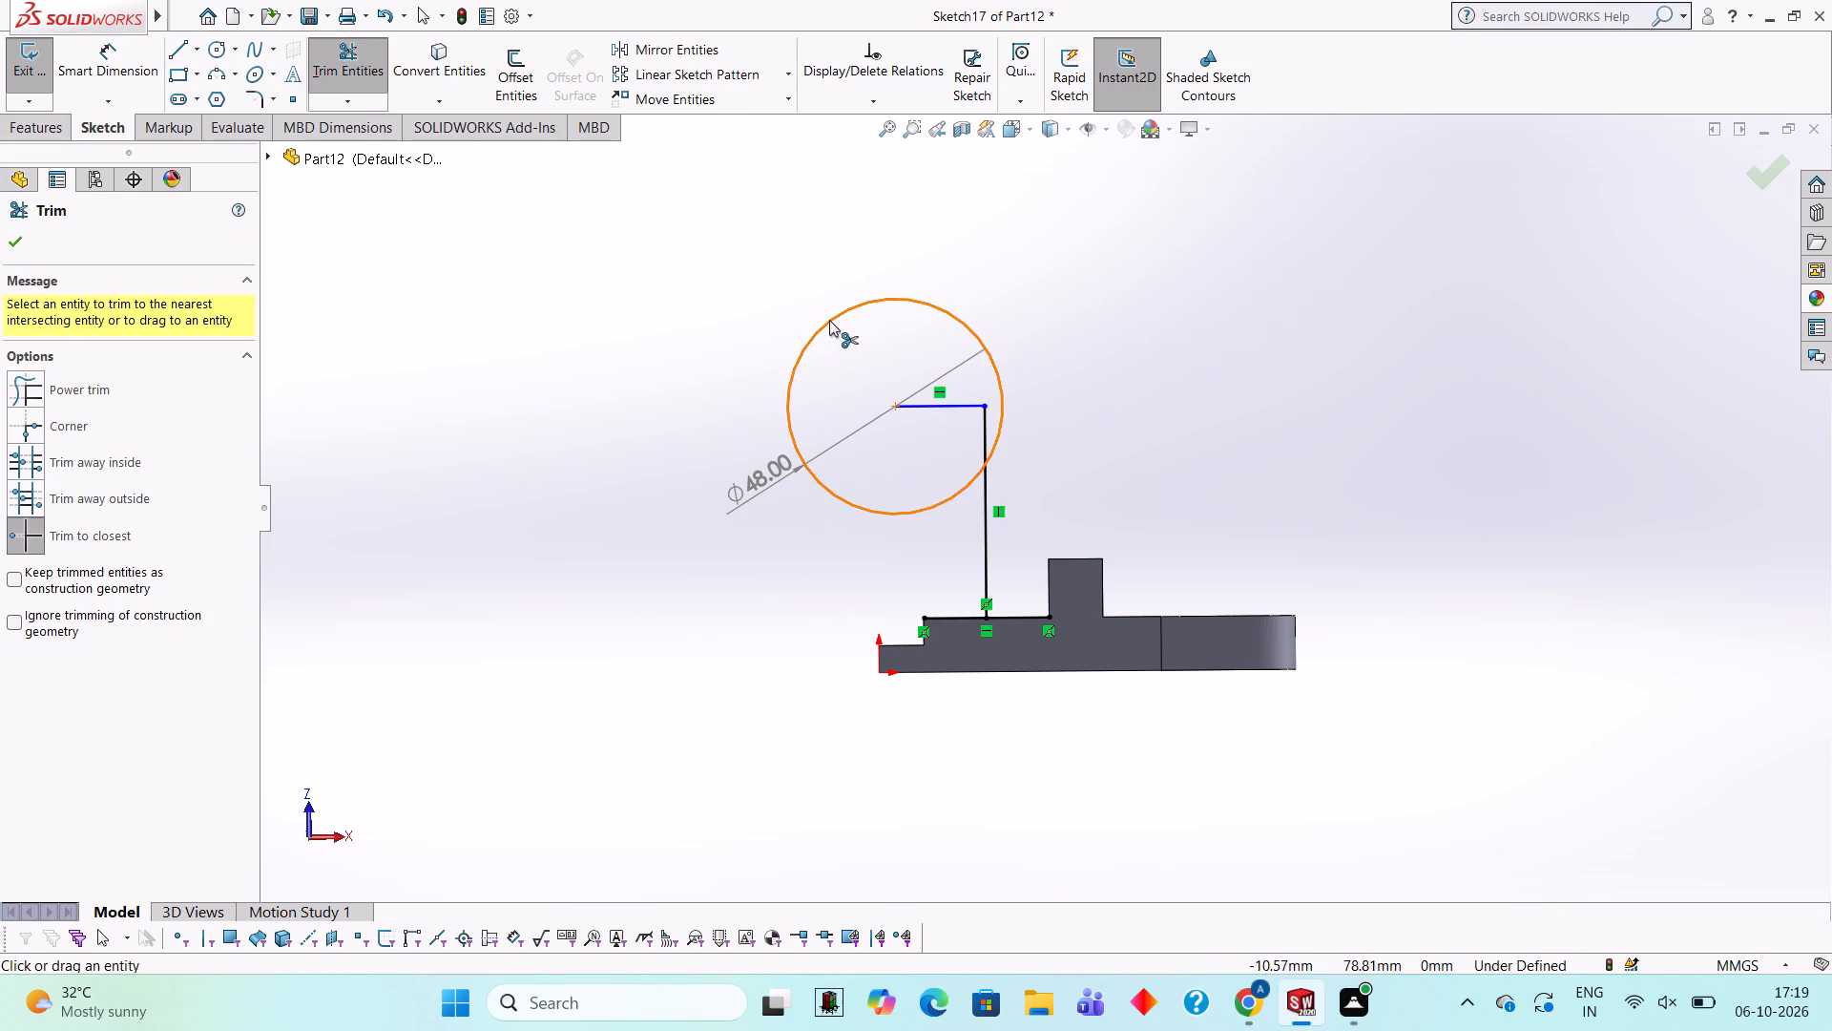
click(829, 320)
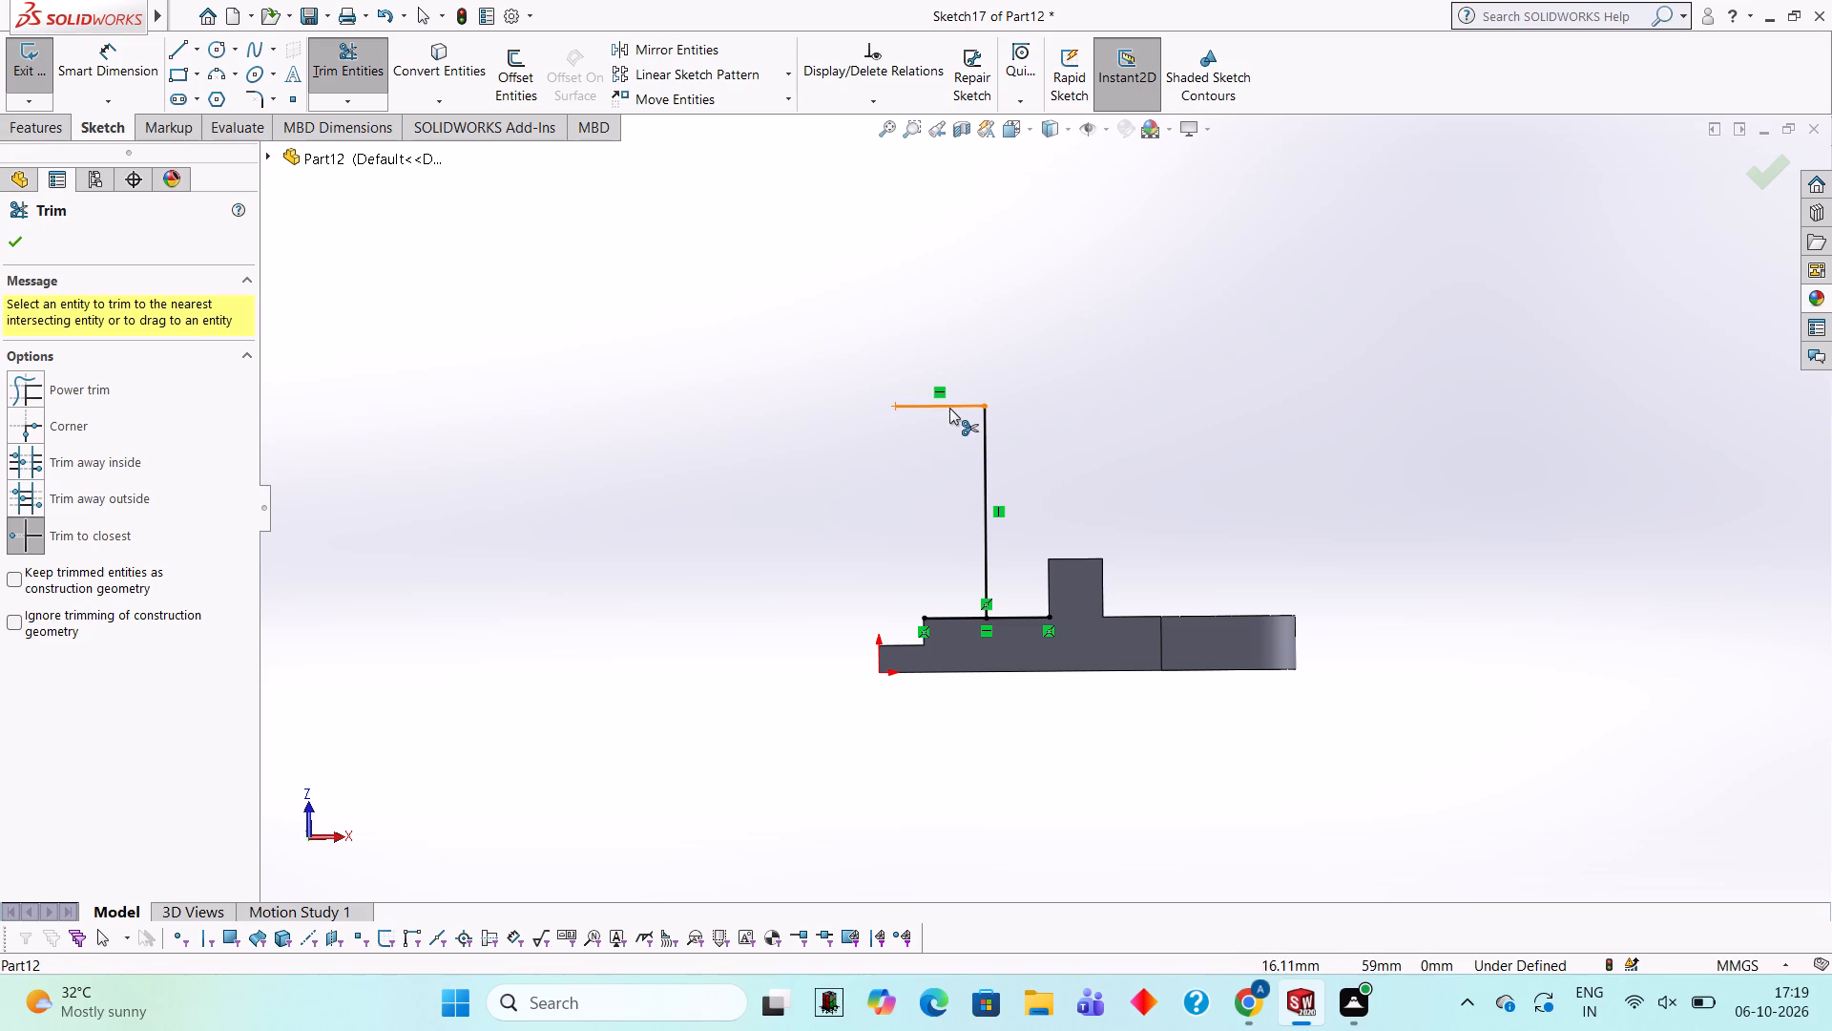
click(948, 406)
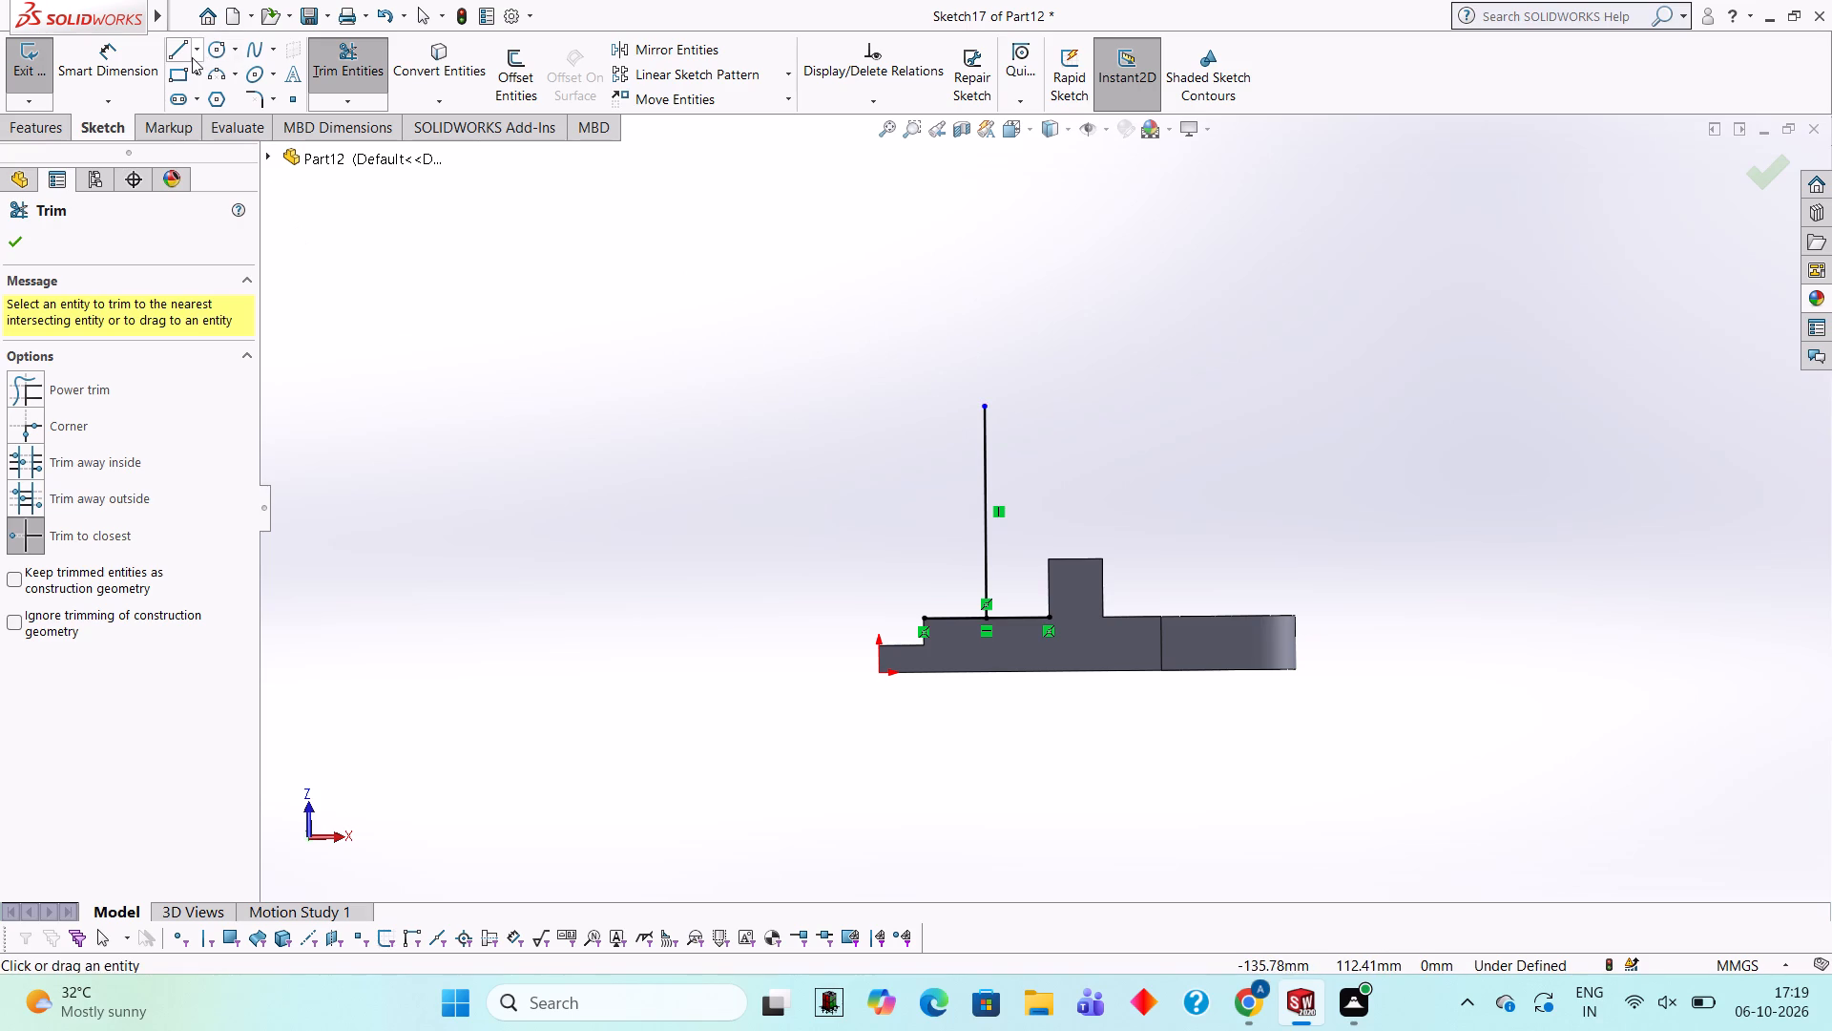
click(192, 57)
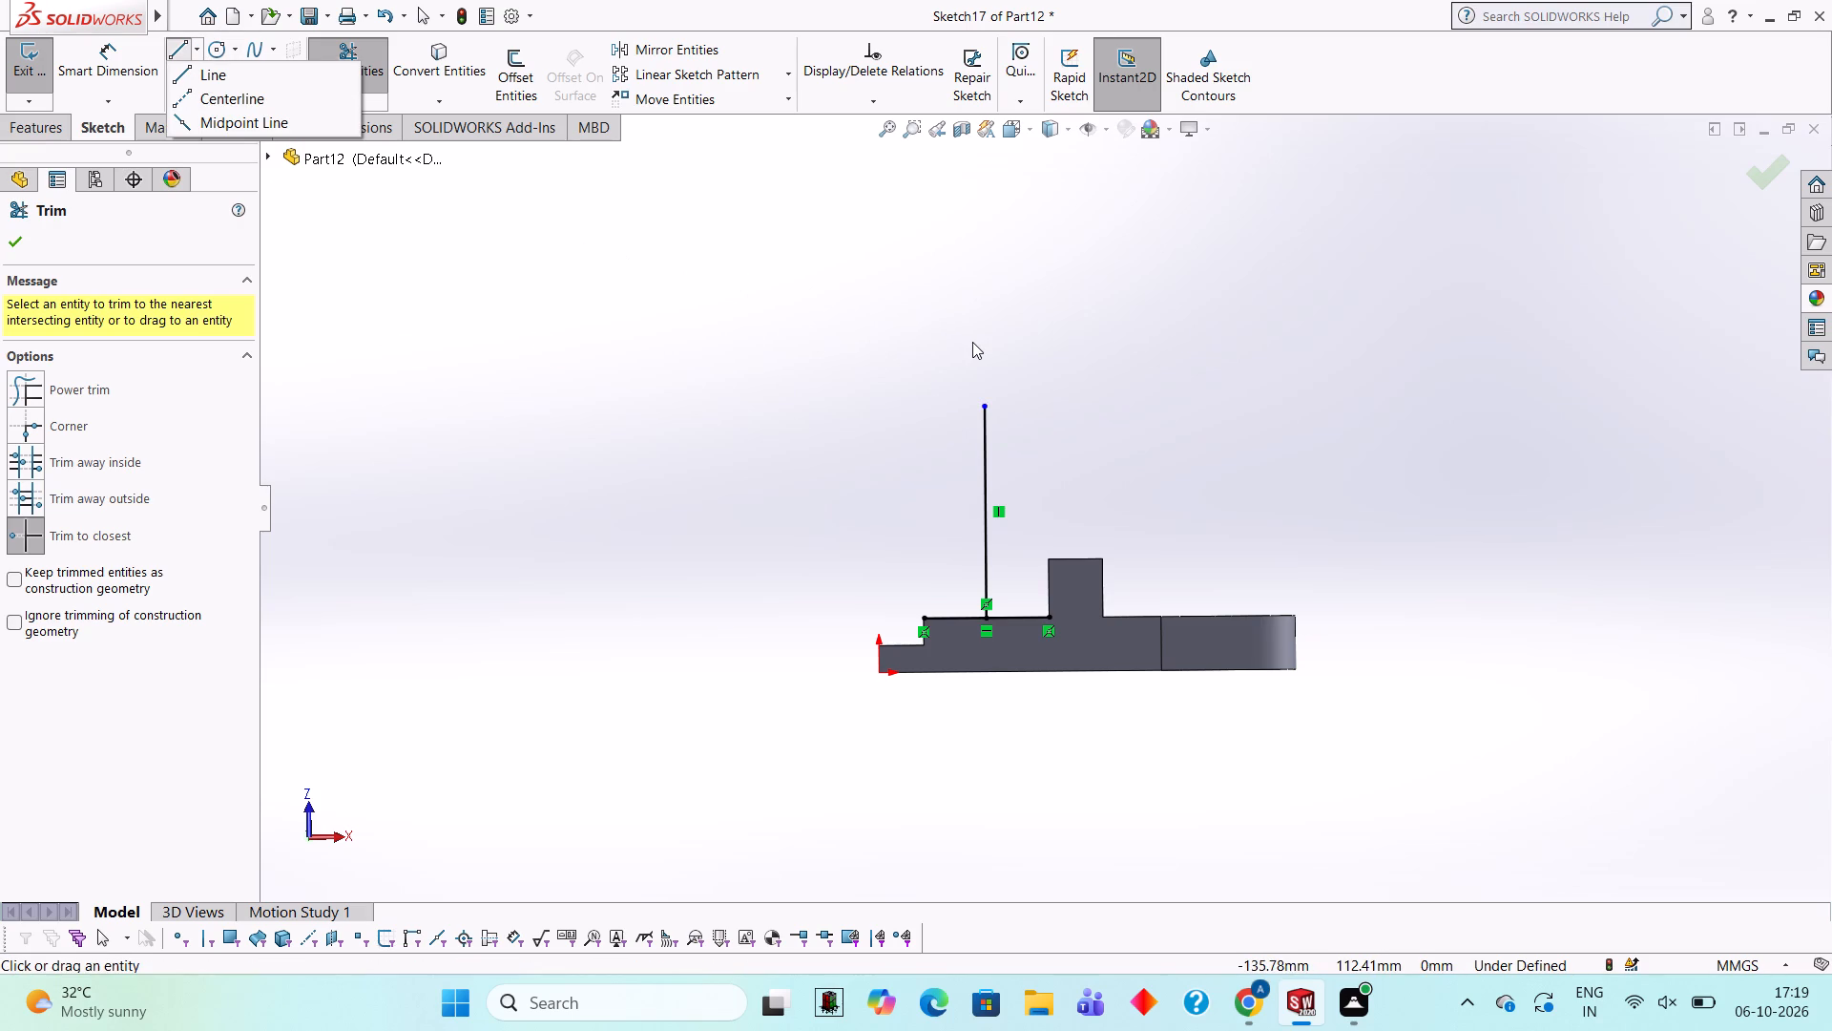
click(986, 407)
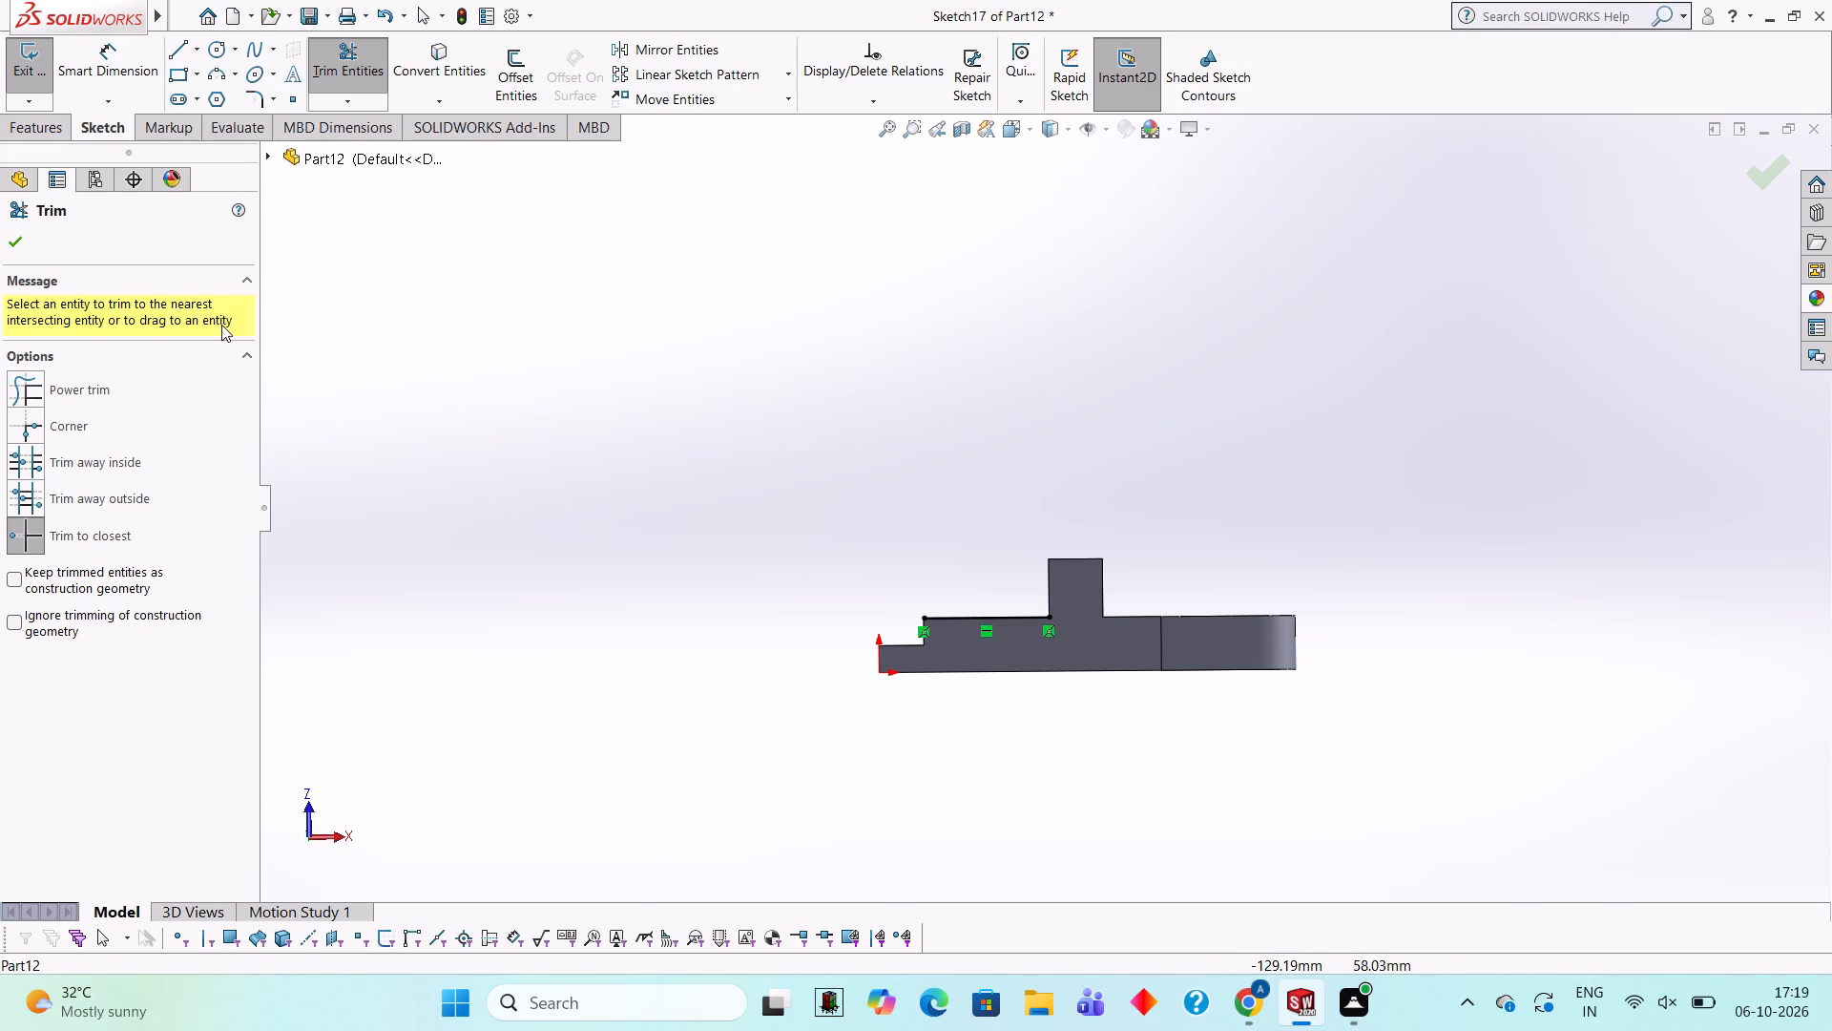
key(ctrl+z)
Draw a 10 mm horizontal line from the vertical line's upper end, heading away from the rib.
click(177, 43)
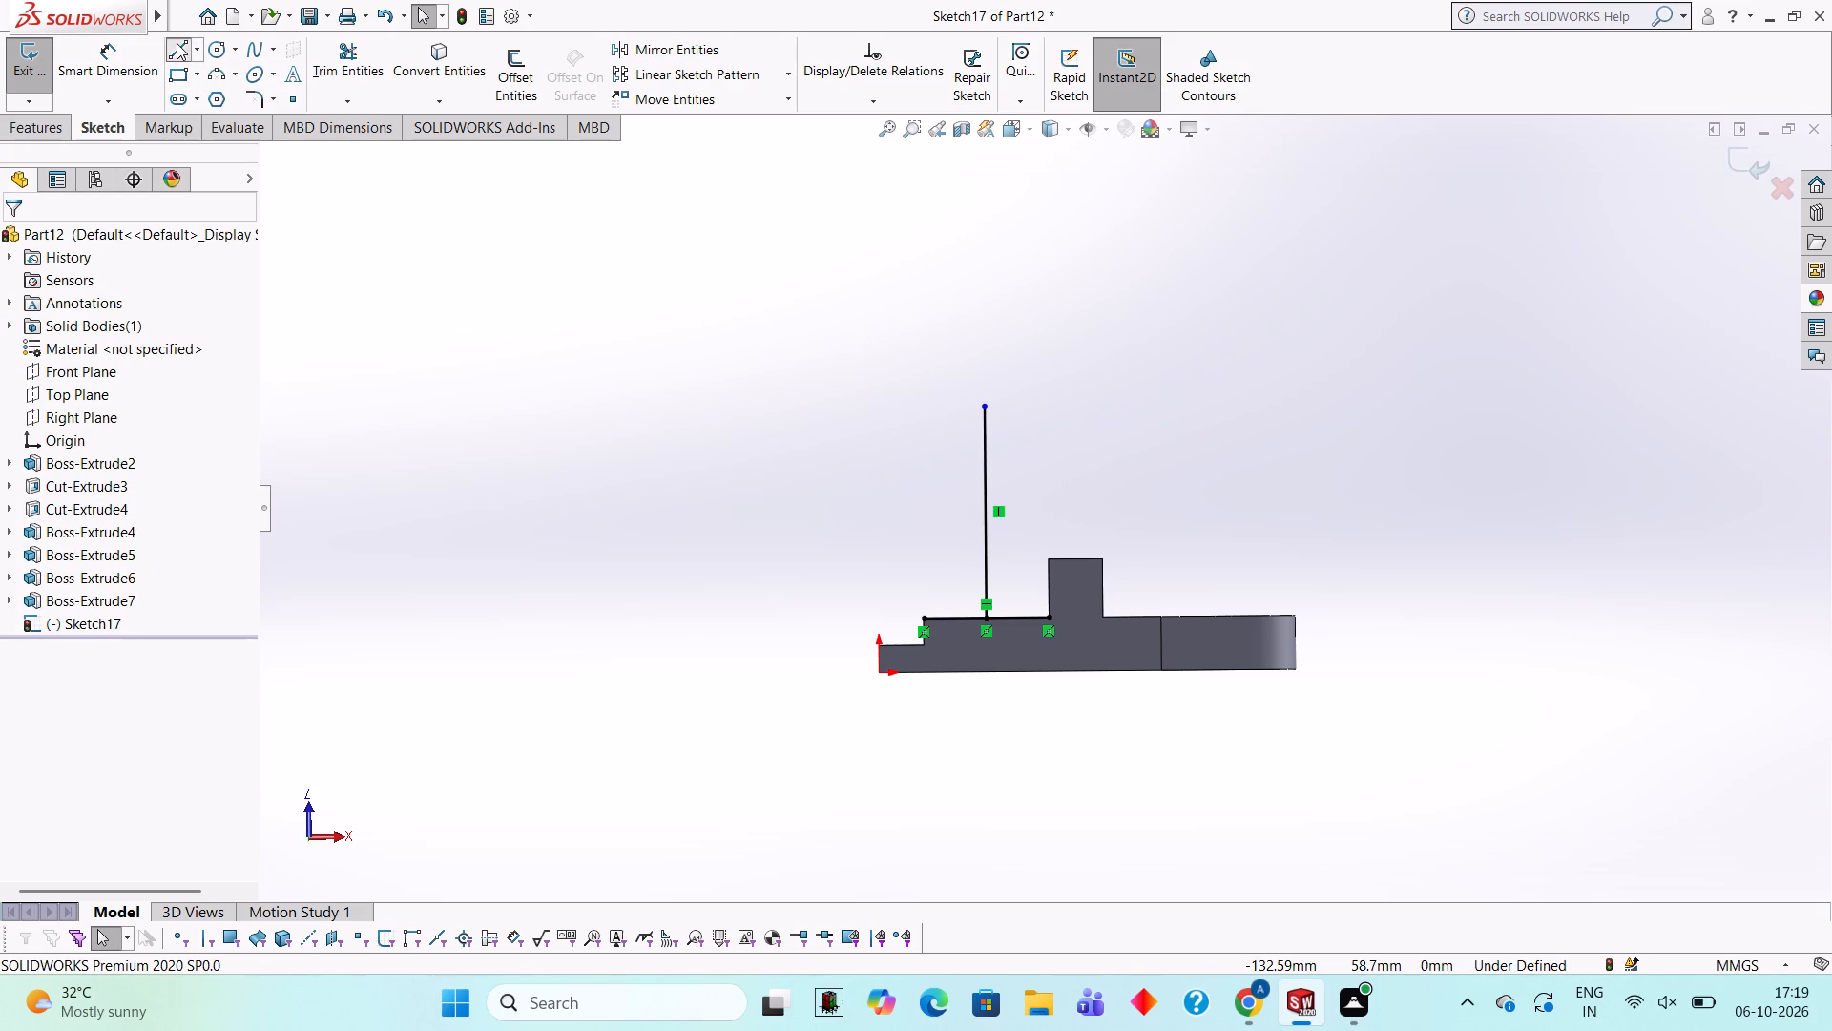
click(983, 407)
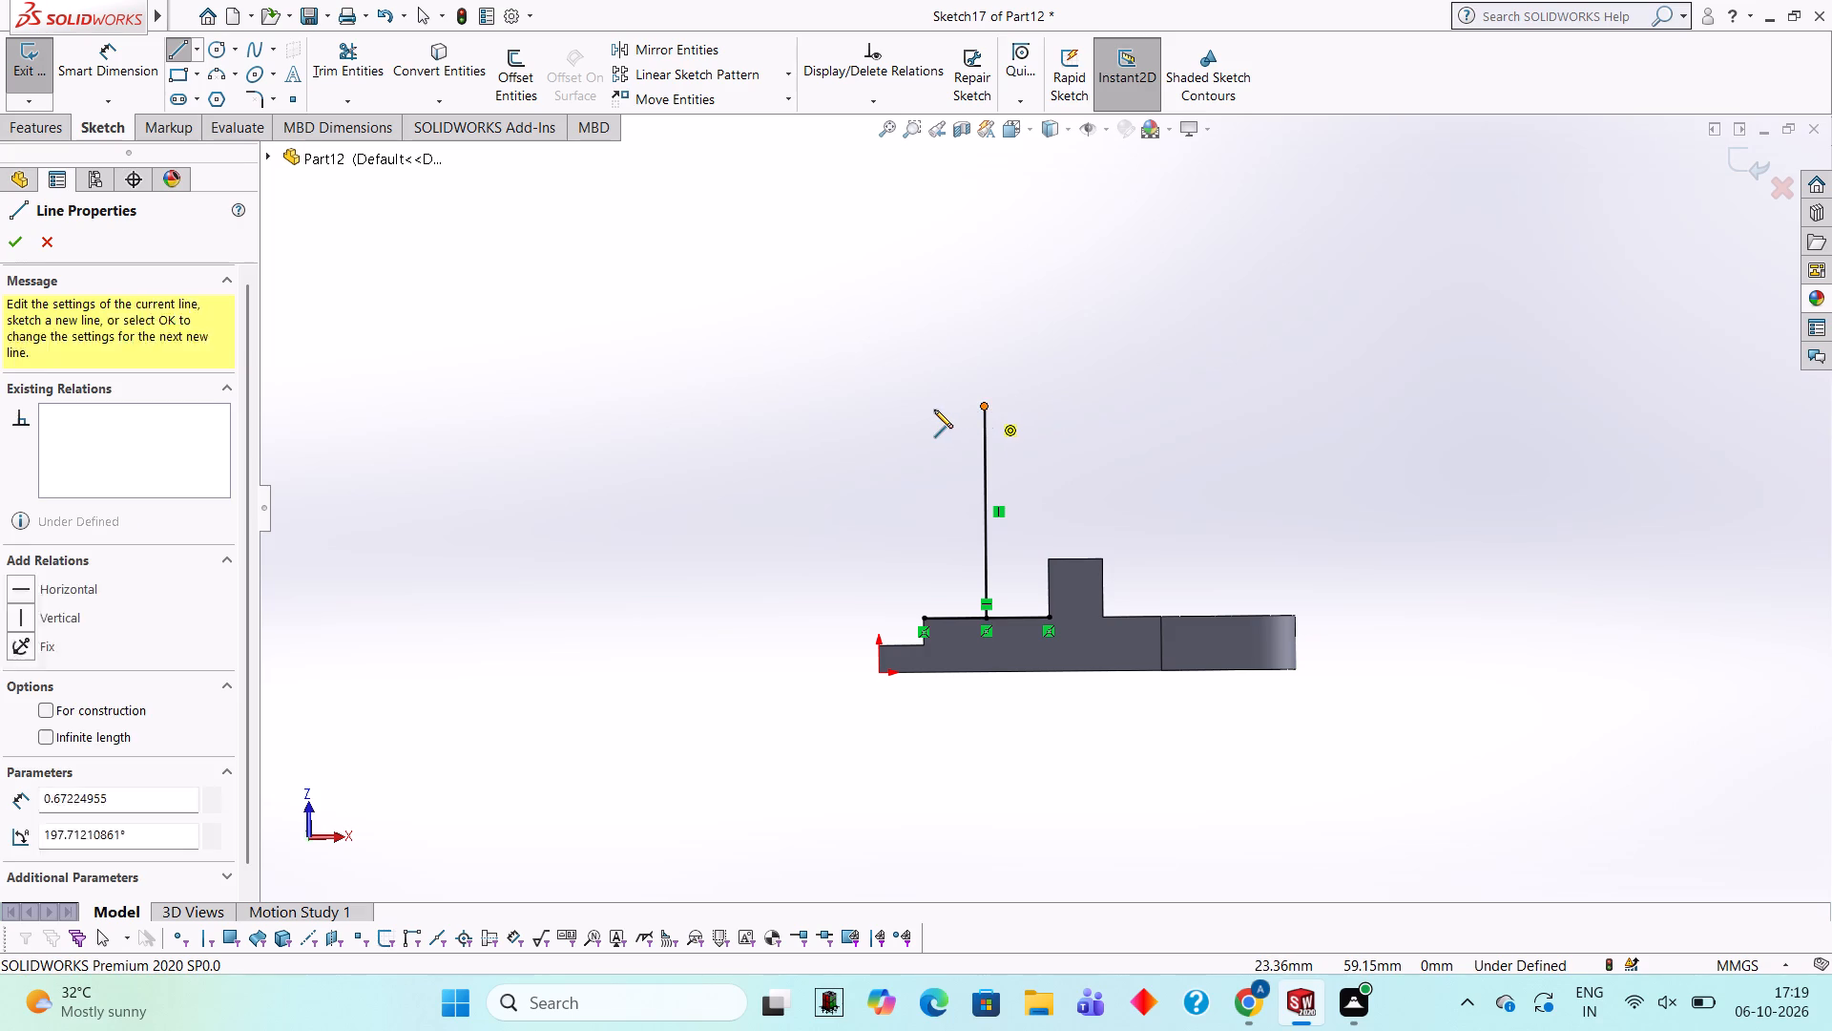
text(10)
key(Return)
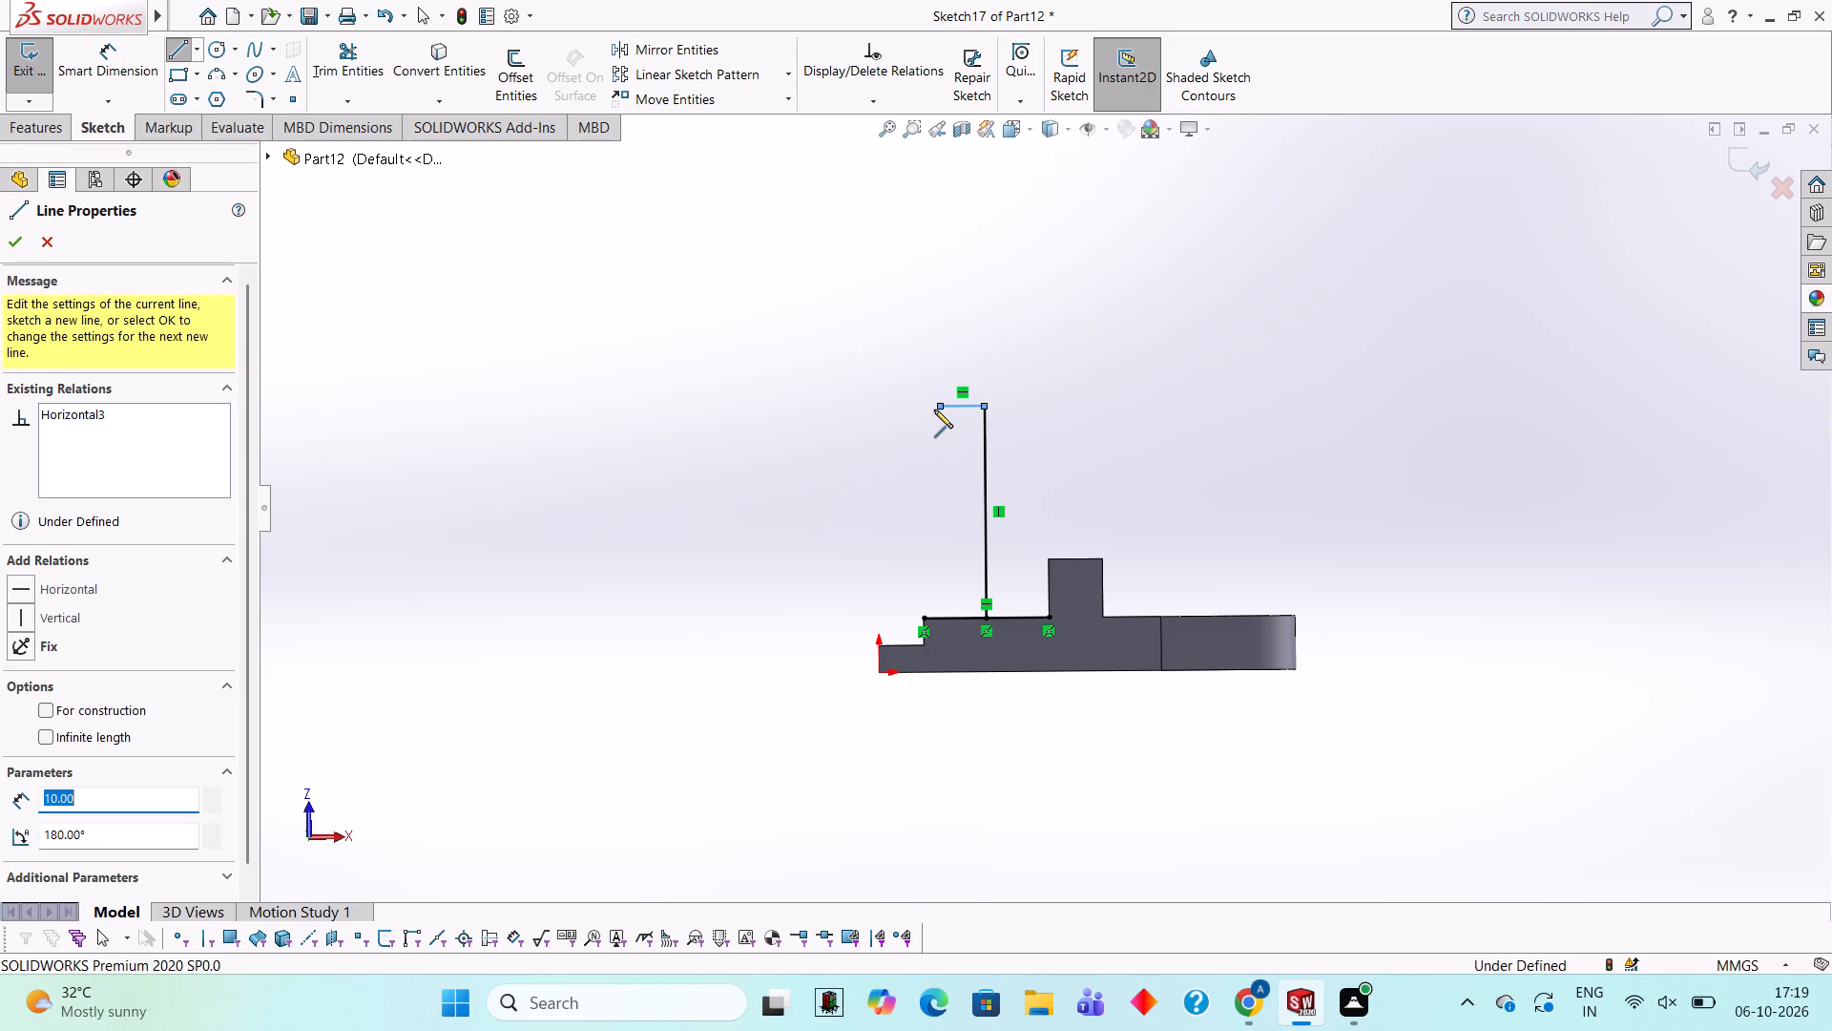
key(Escape)
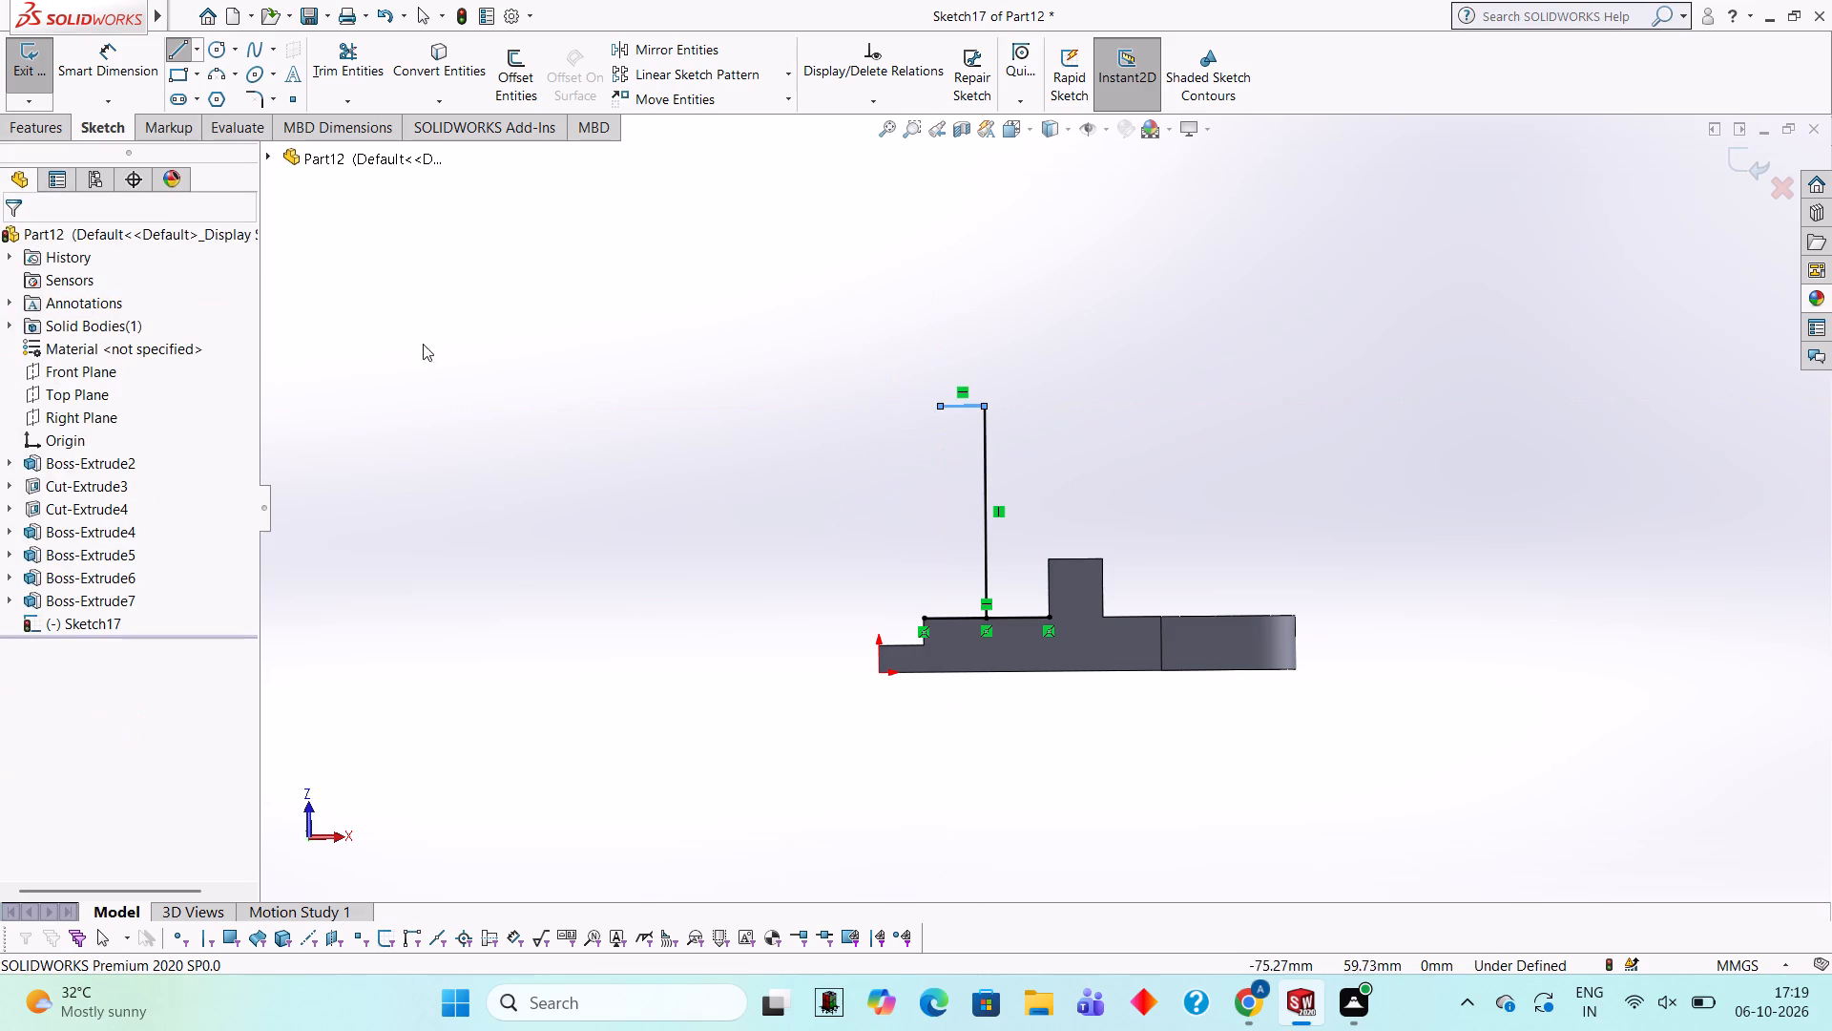
click(178, 53)
Draw a 48 mm diameter circle centred on the free end of the 10 mm horizontal line.
click(214, 48)
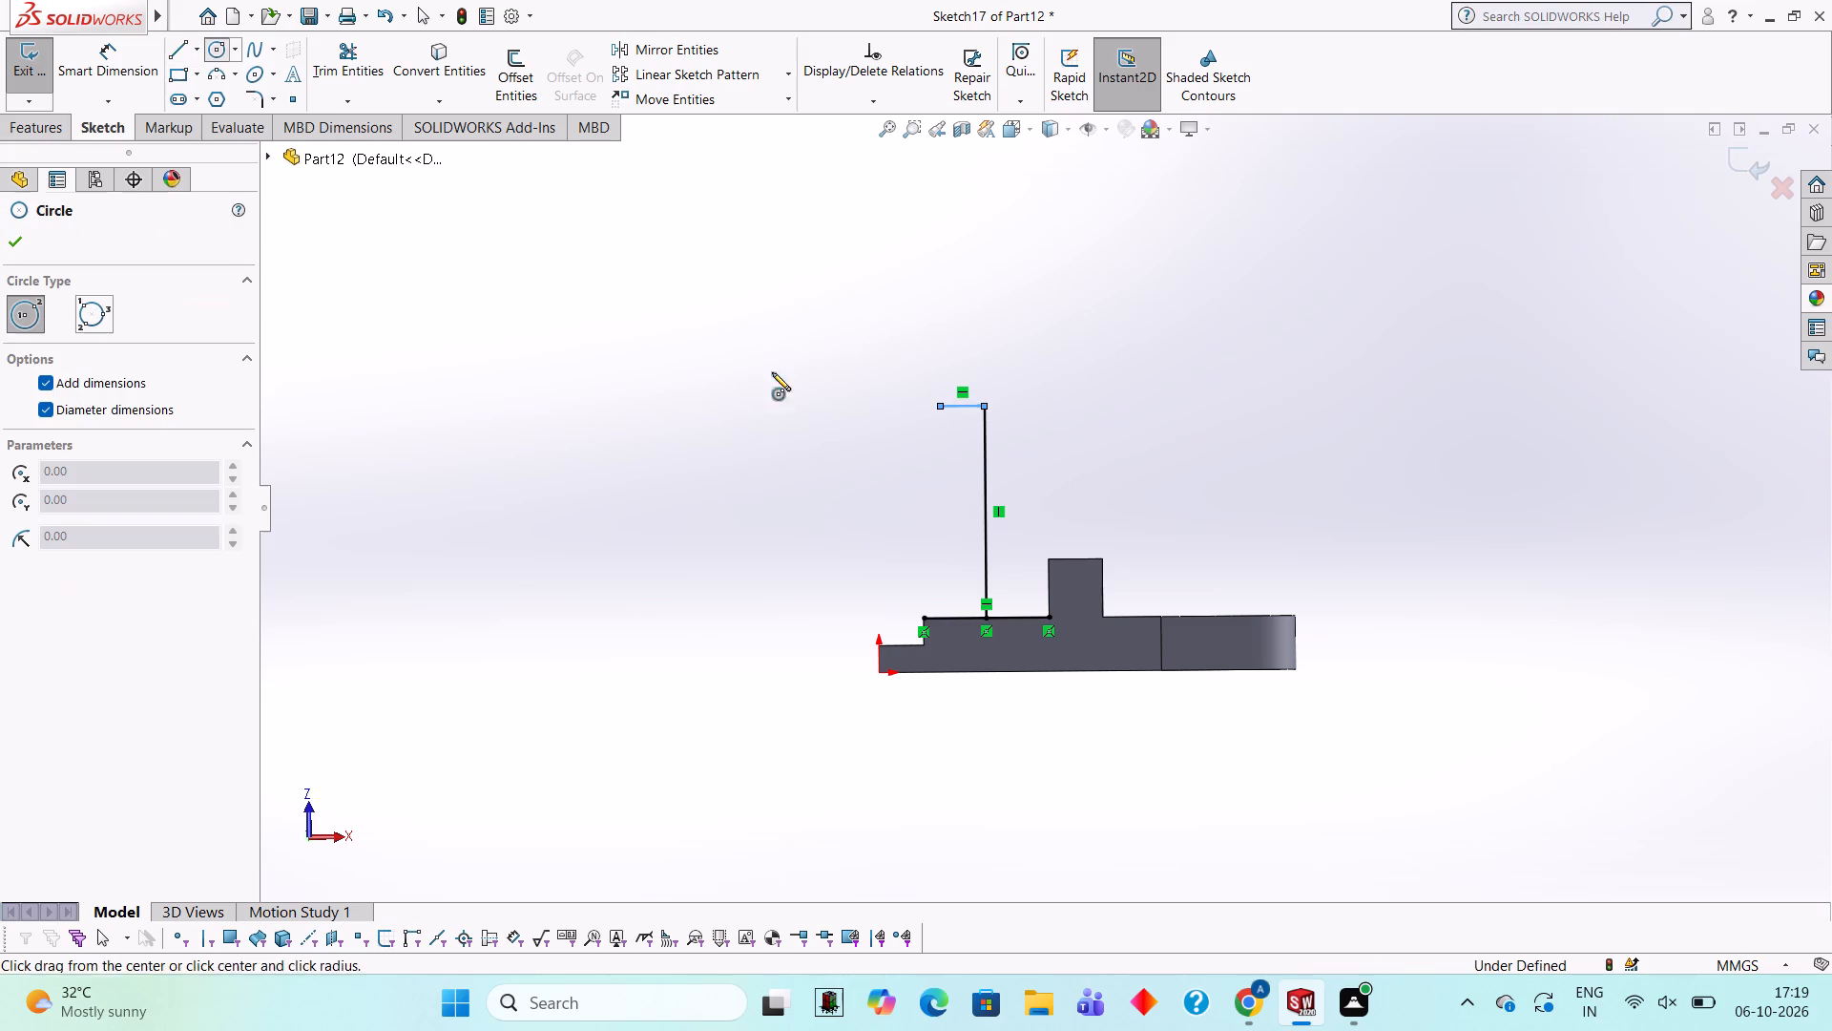
click(941, 407)
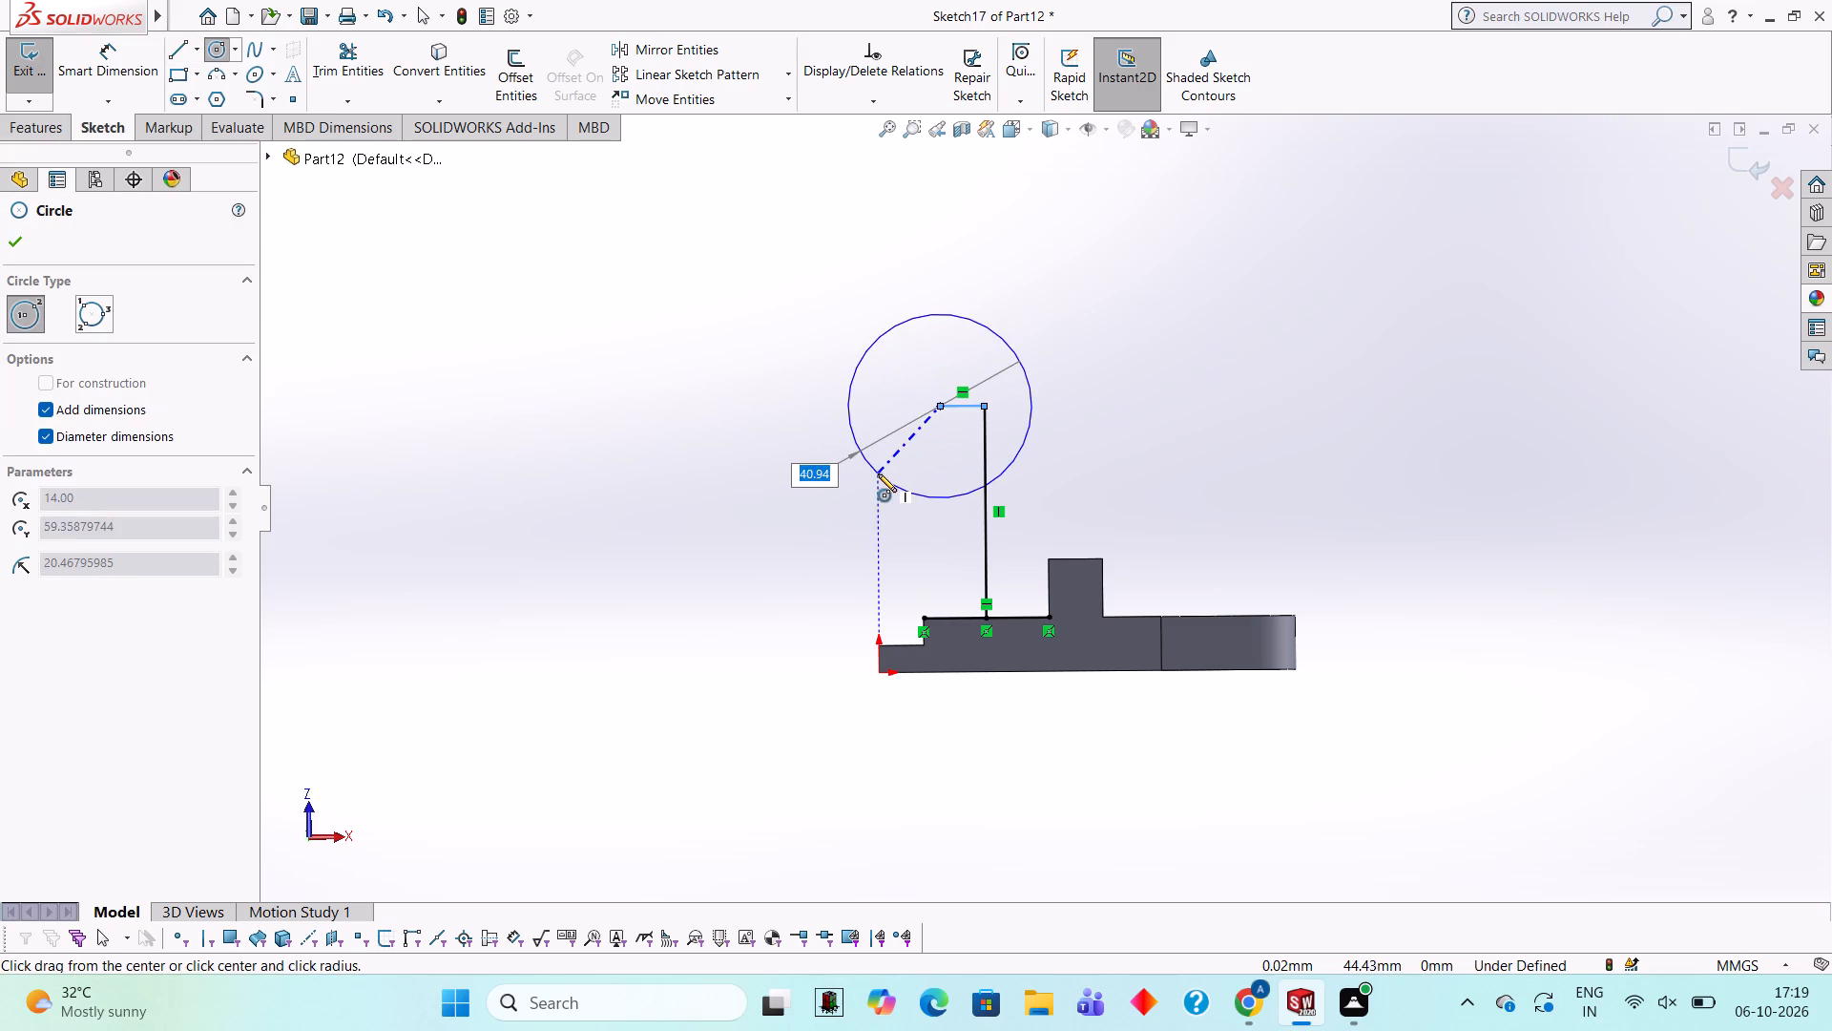
text(48)
key(Return)
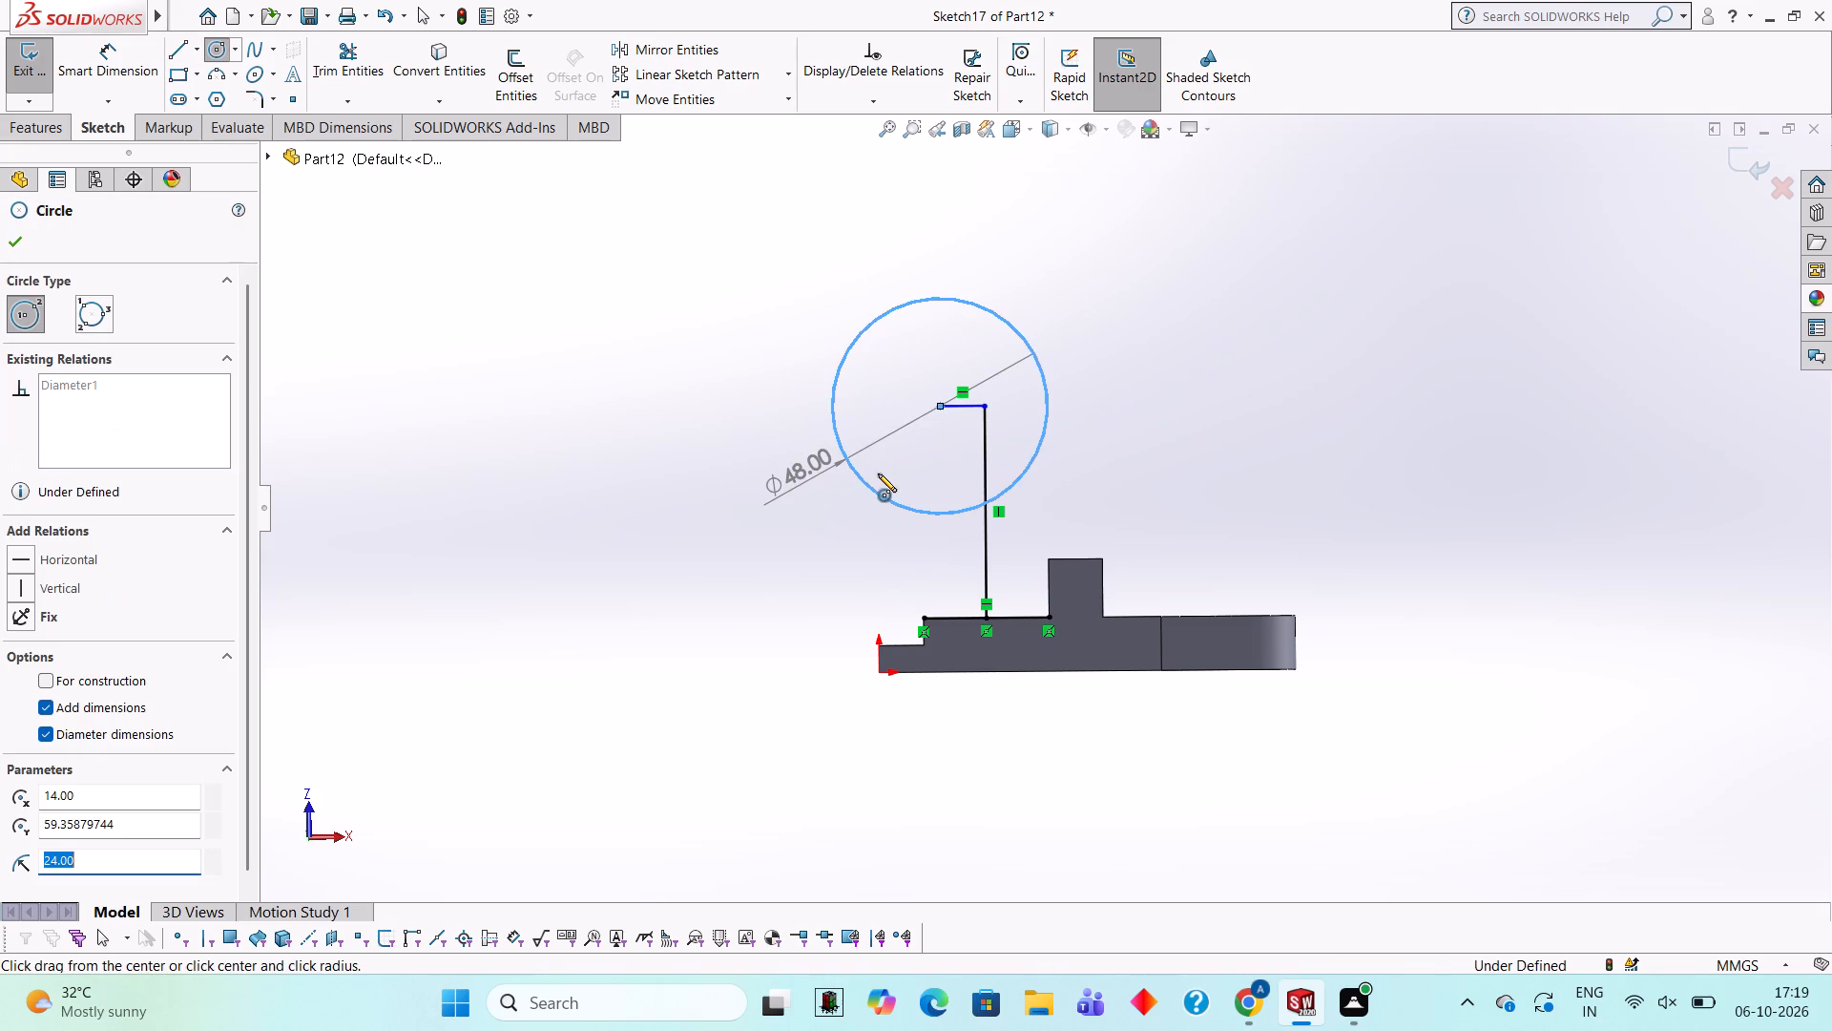
Draw a vertical line about 34 mm long from the circle's rib-side quadrant point down to the rib's nearest upper corner.
click(181, 47)
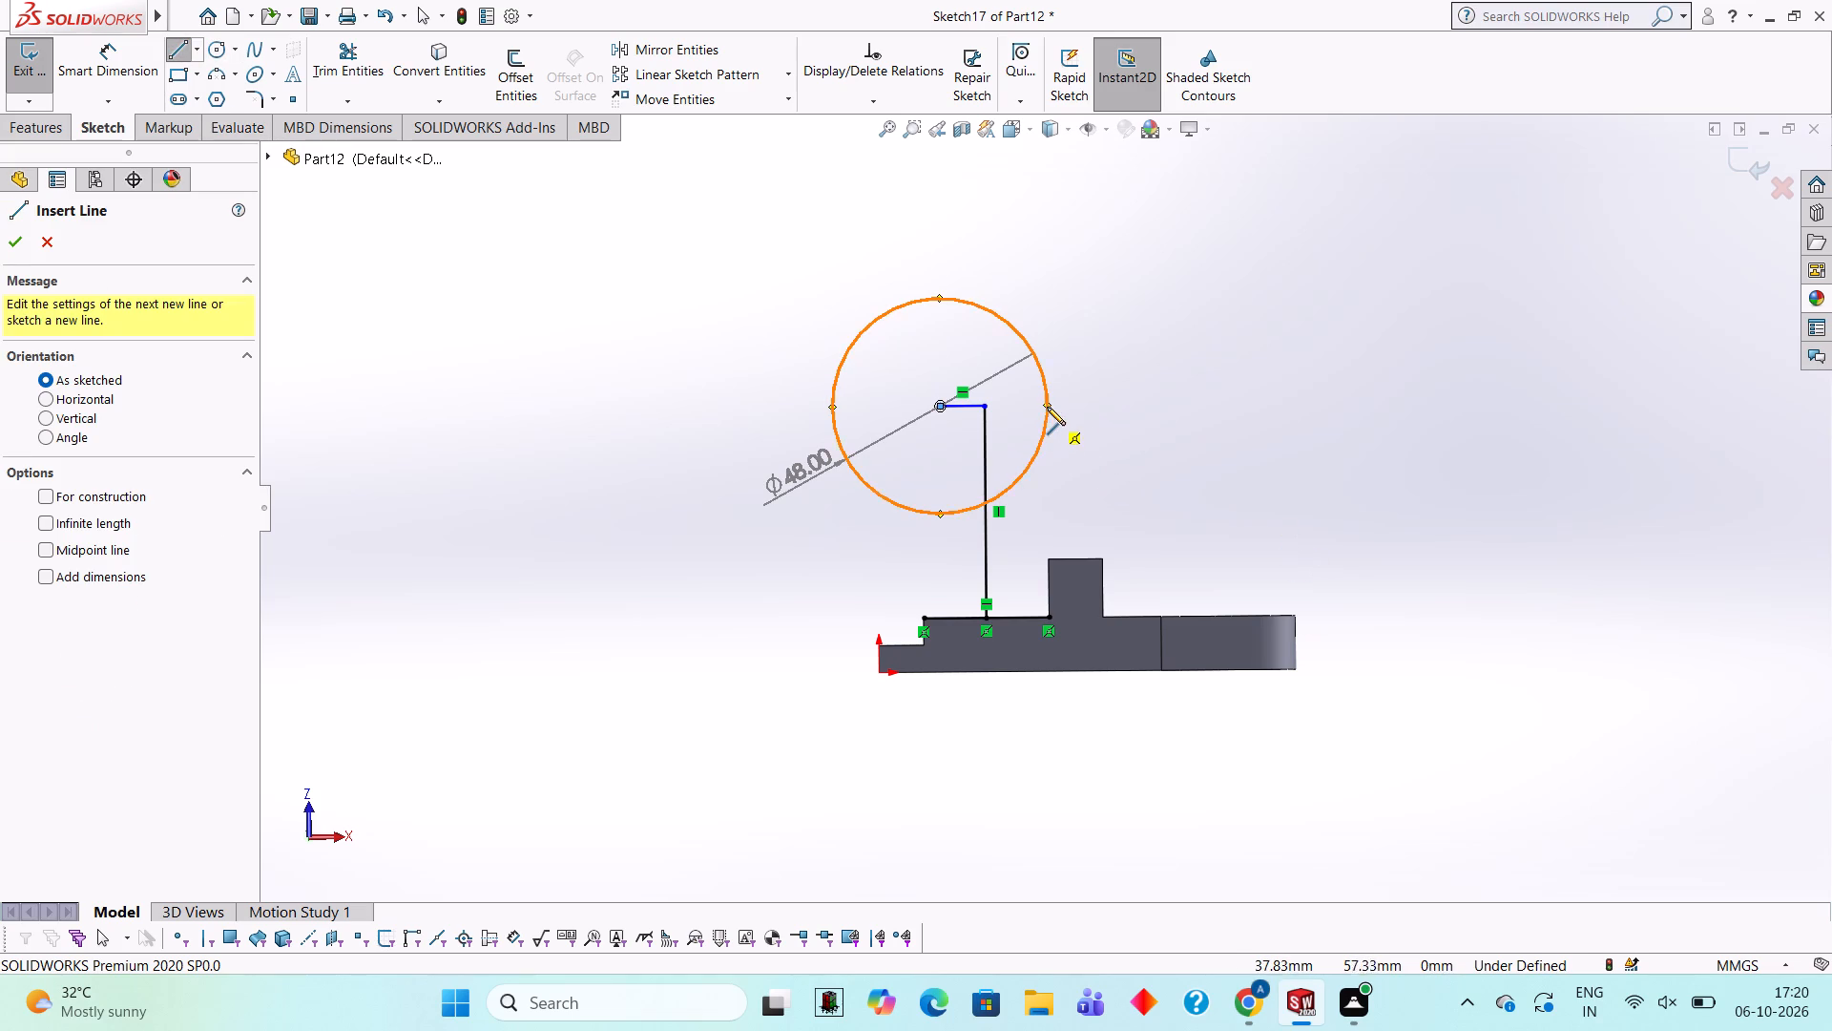
click(1047, 407)
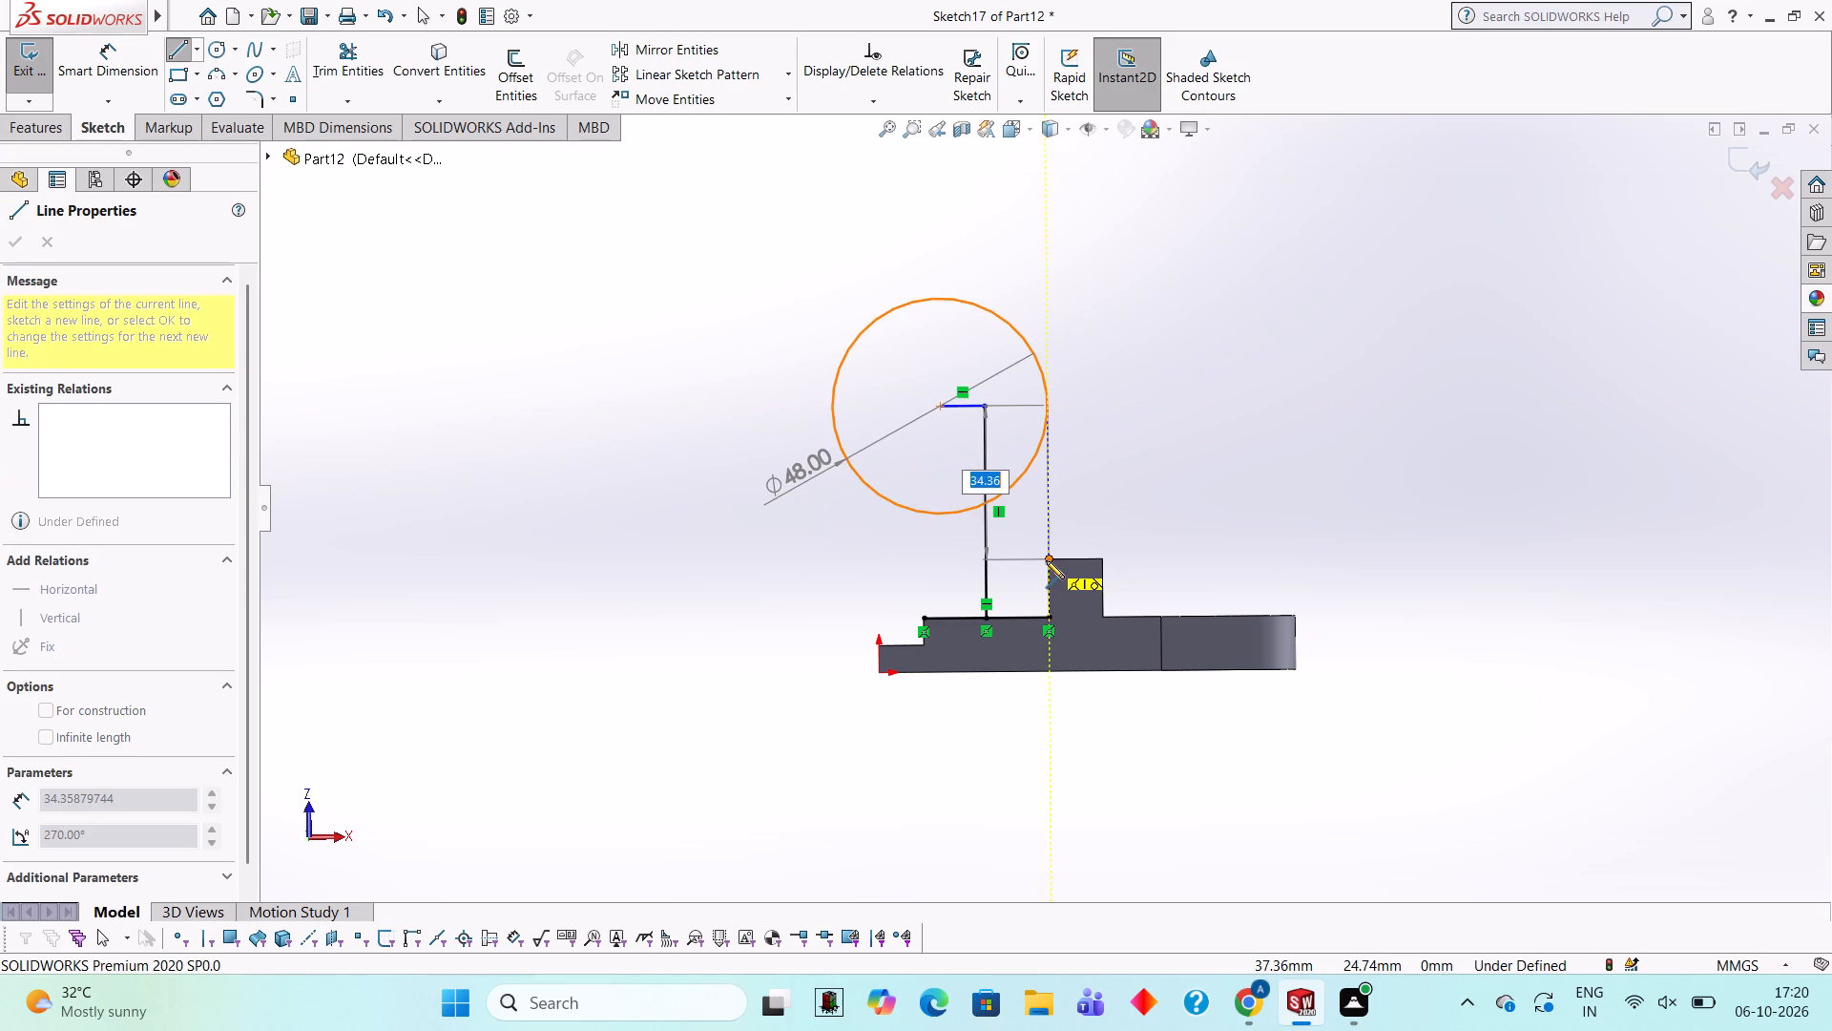
click(1046, 560)
key(Escape)
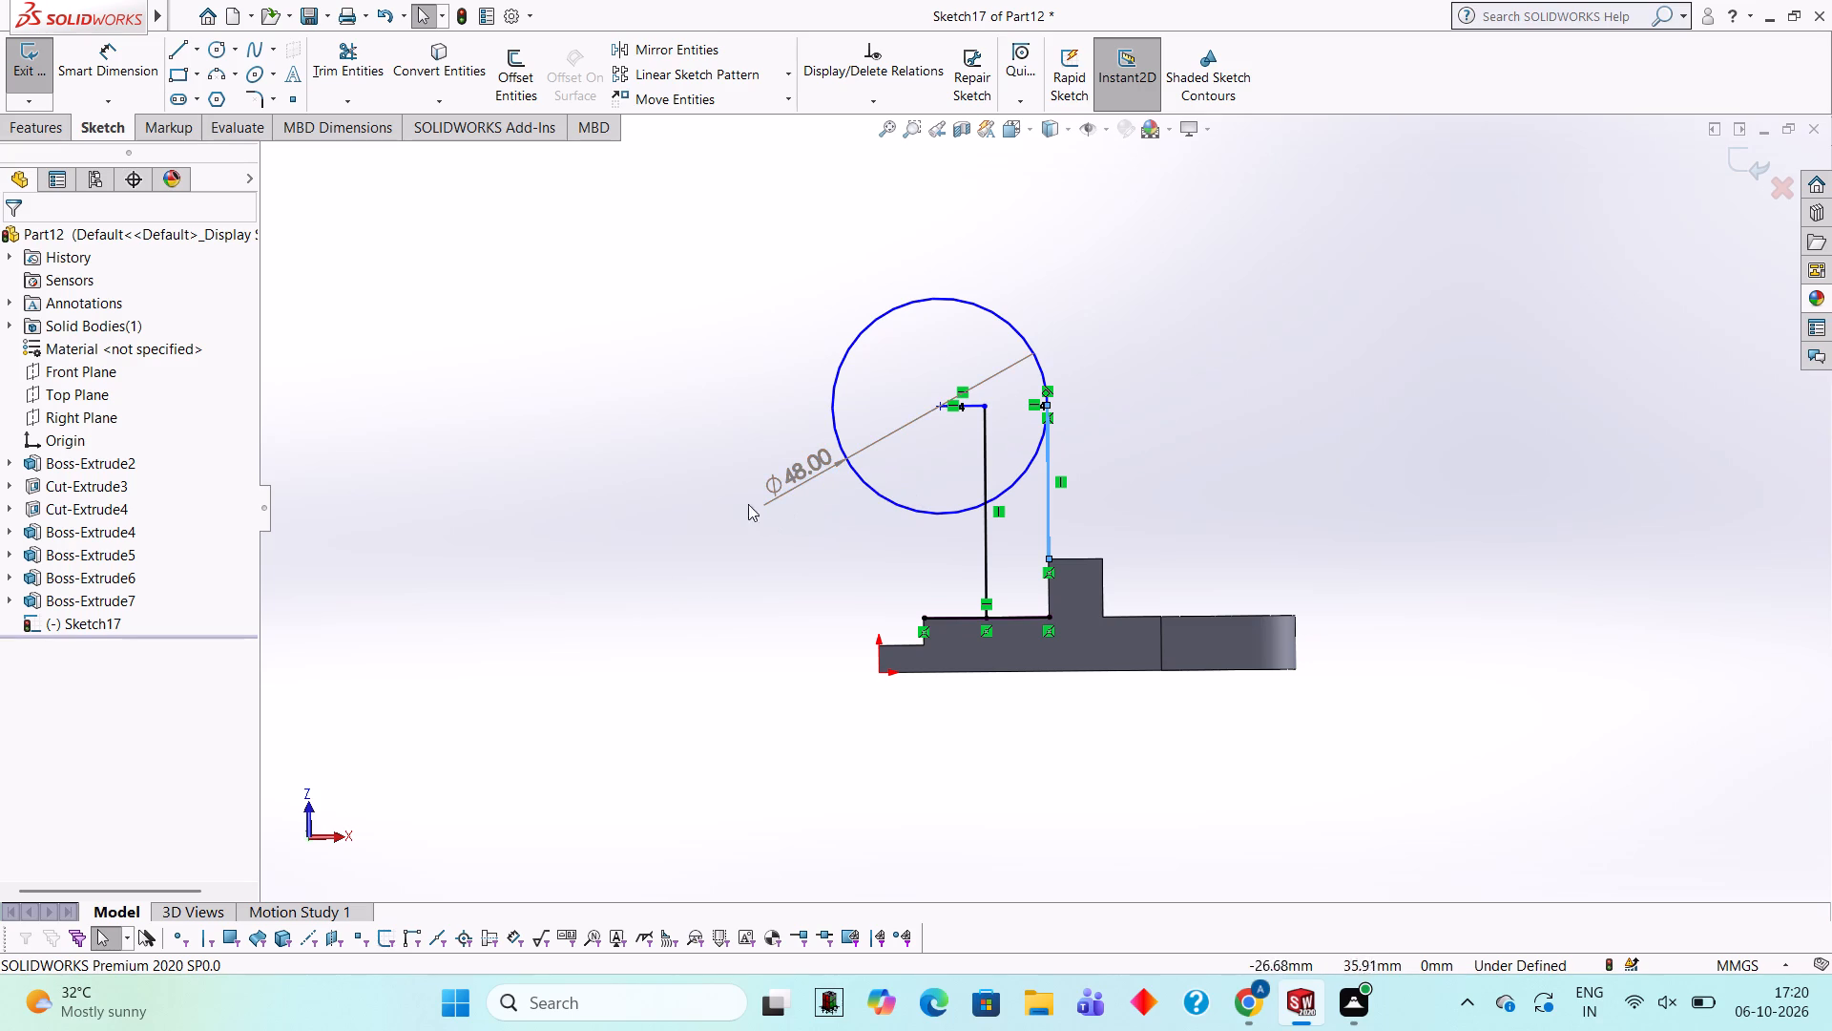
Trim away the 10 mm horizontal line and the whole vertical line below the circle that rises from the plate's top edge.
click(380, 57)
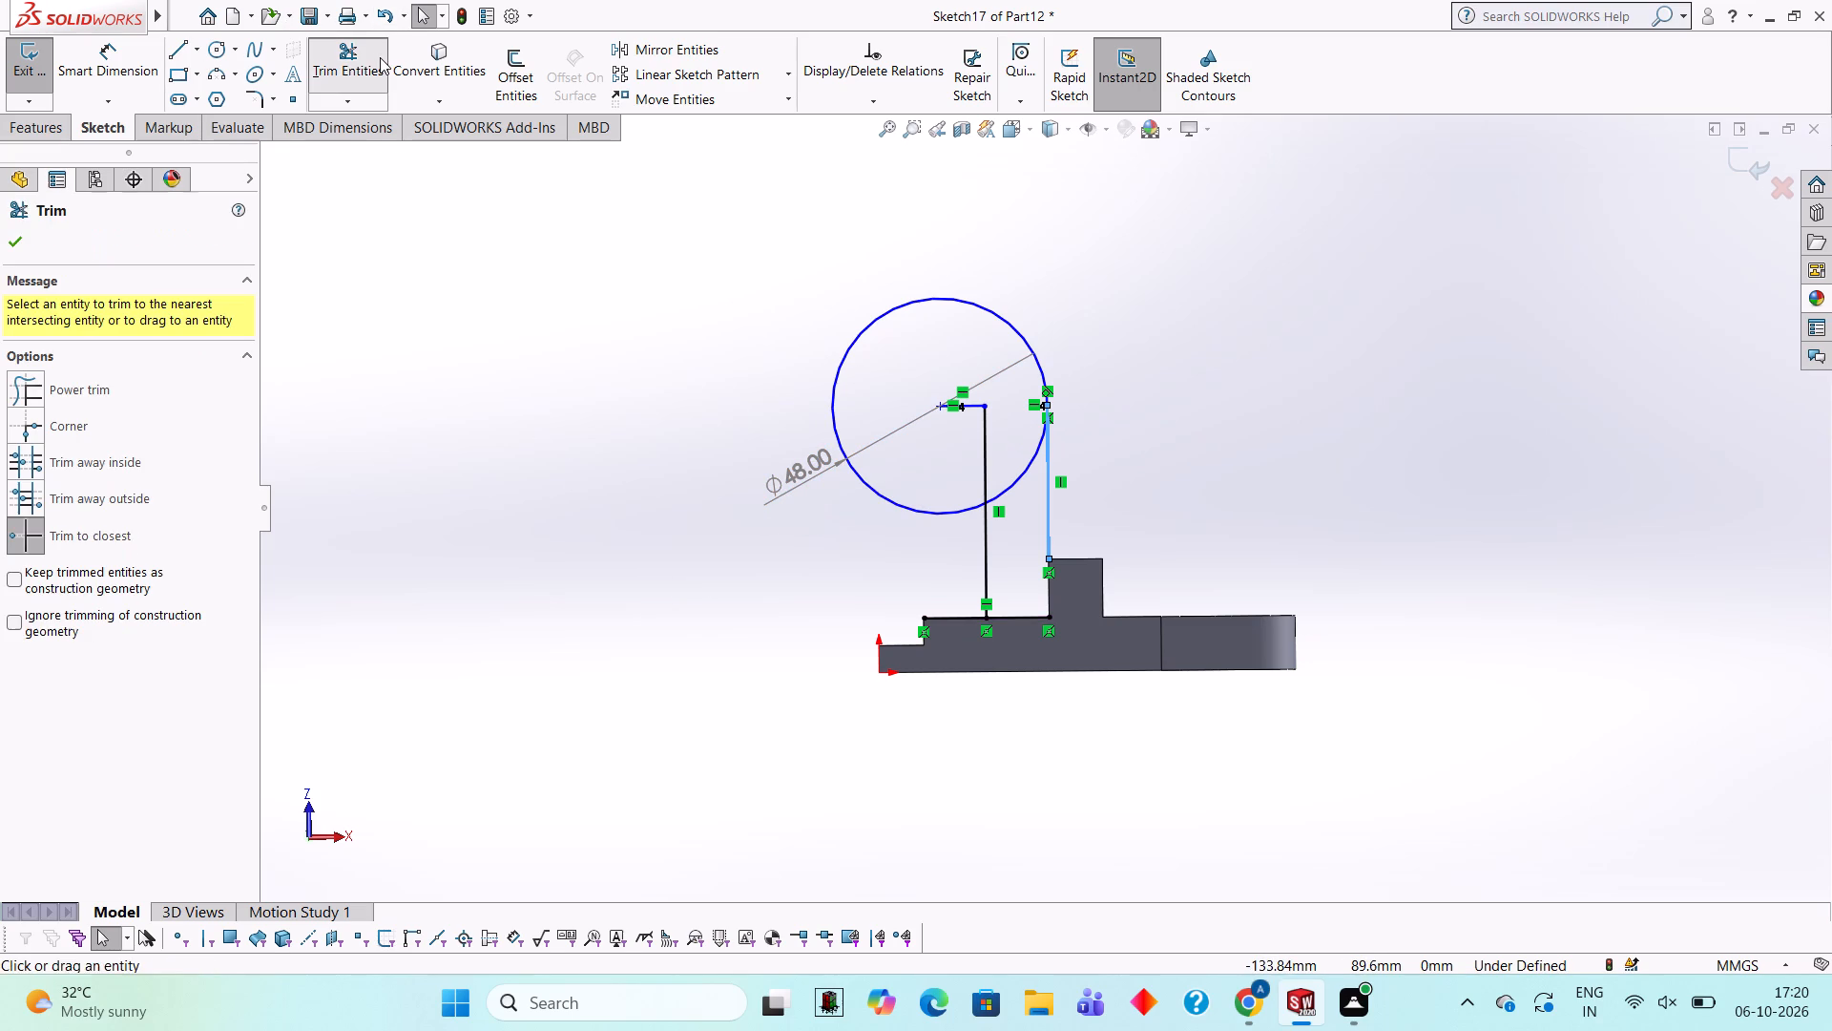
click(981, 449)
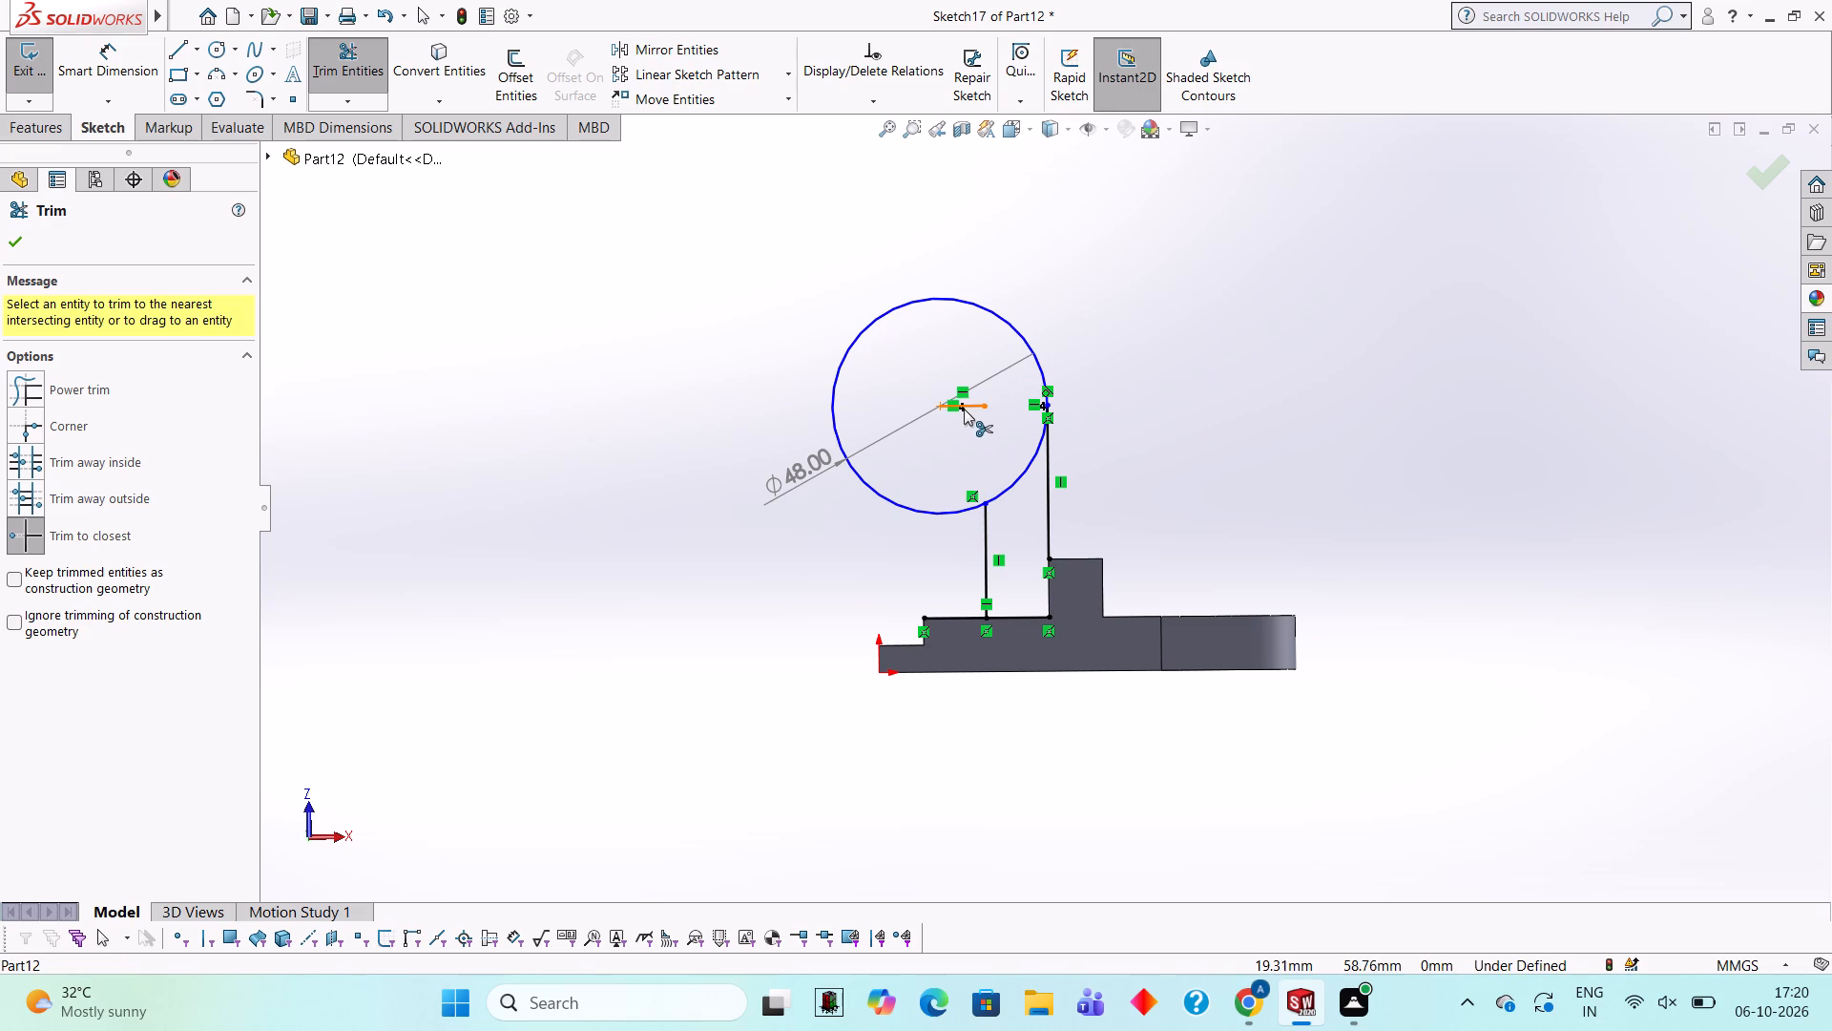
click(965, 409)
click(977, 555)
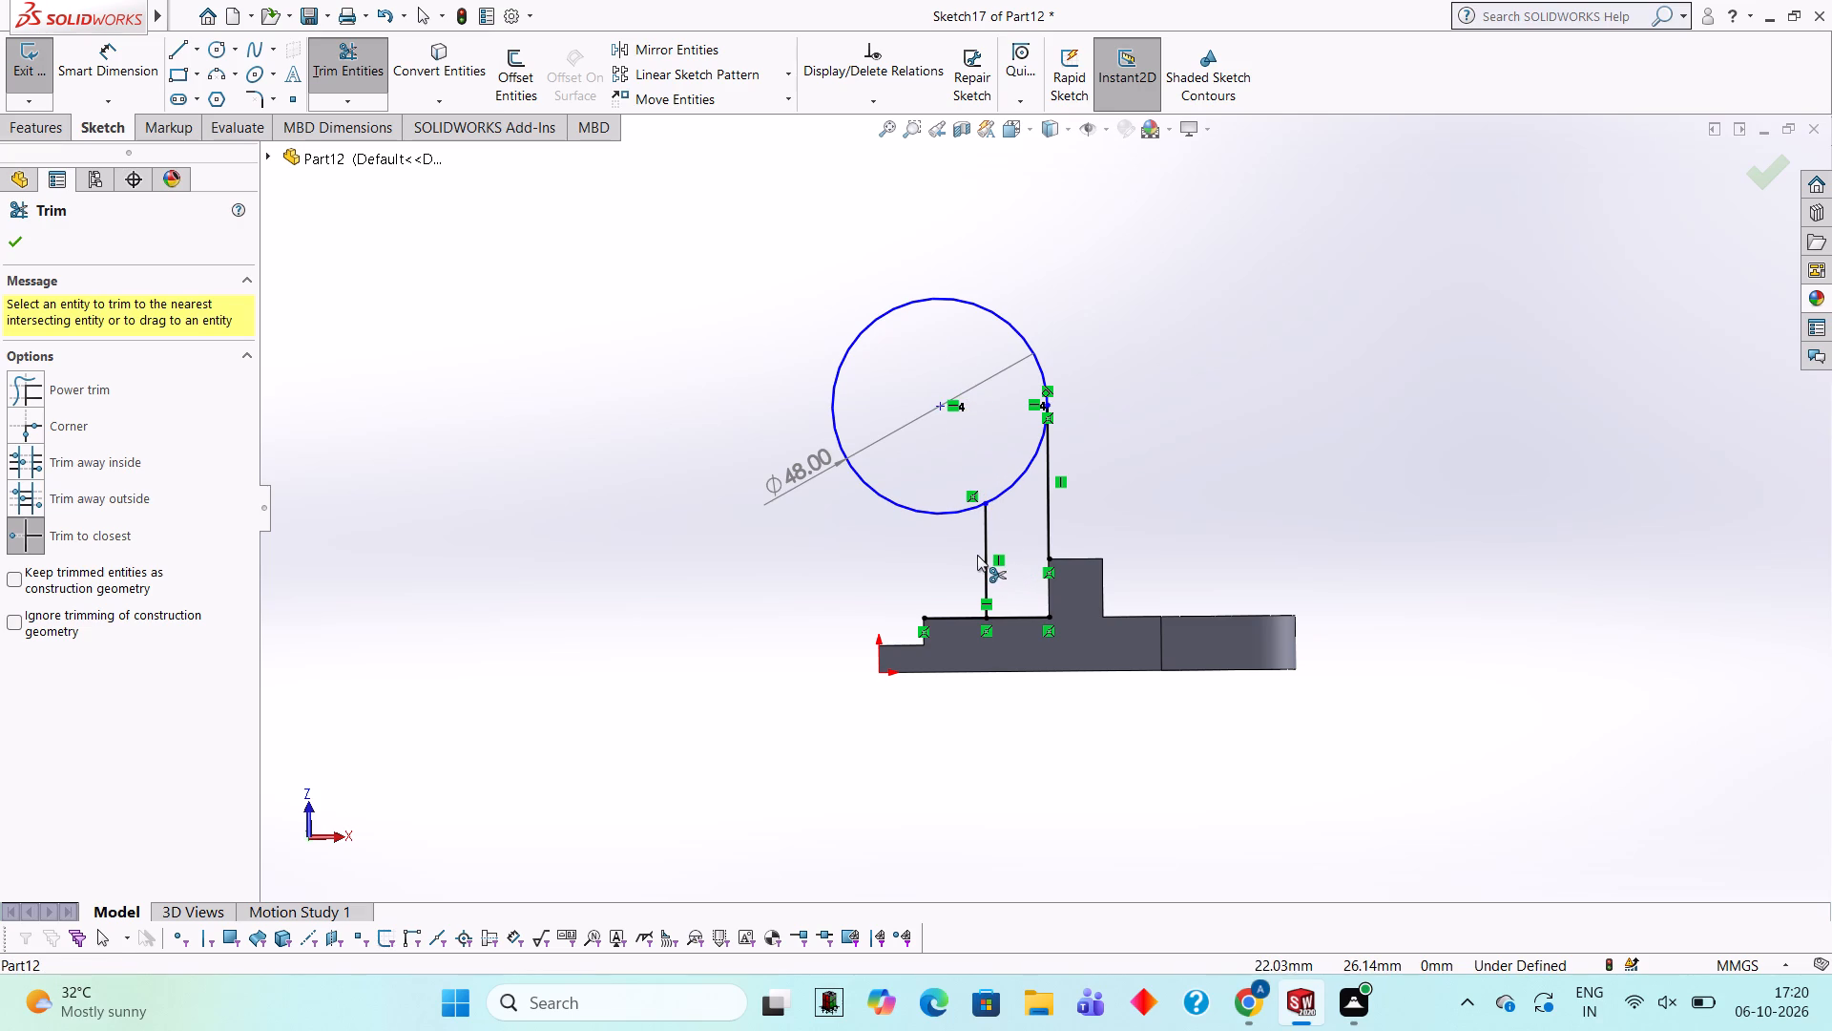
click(987, 558)
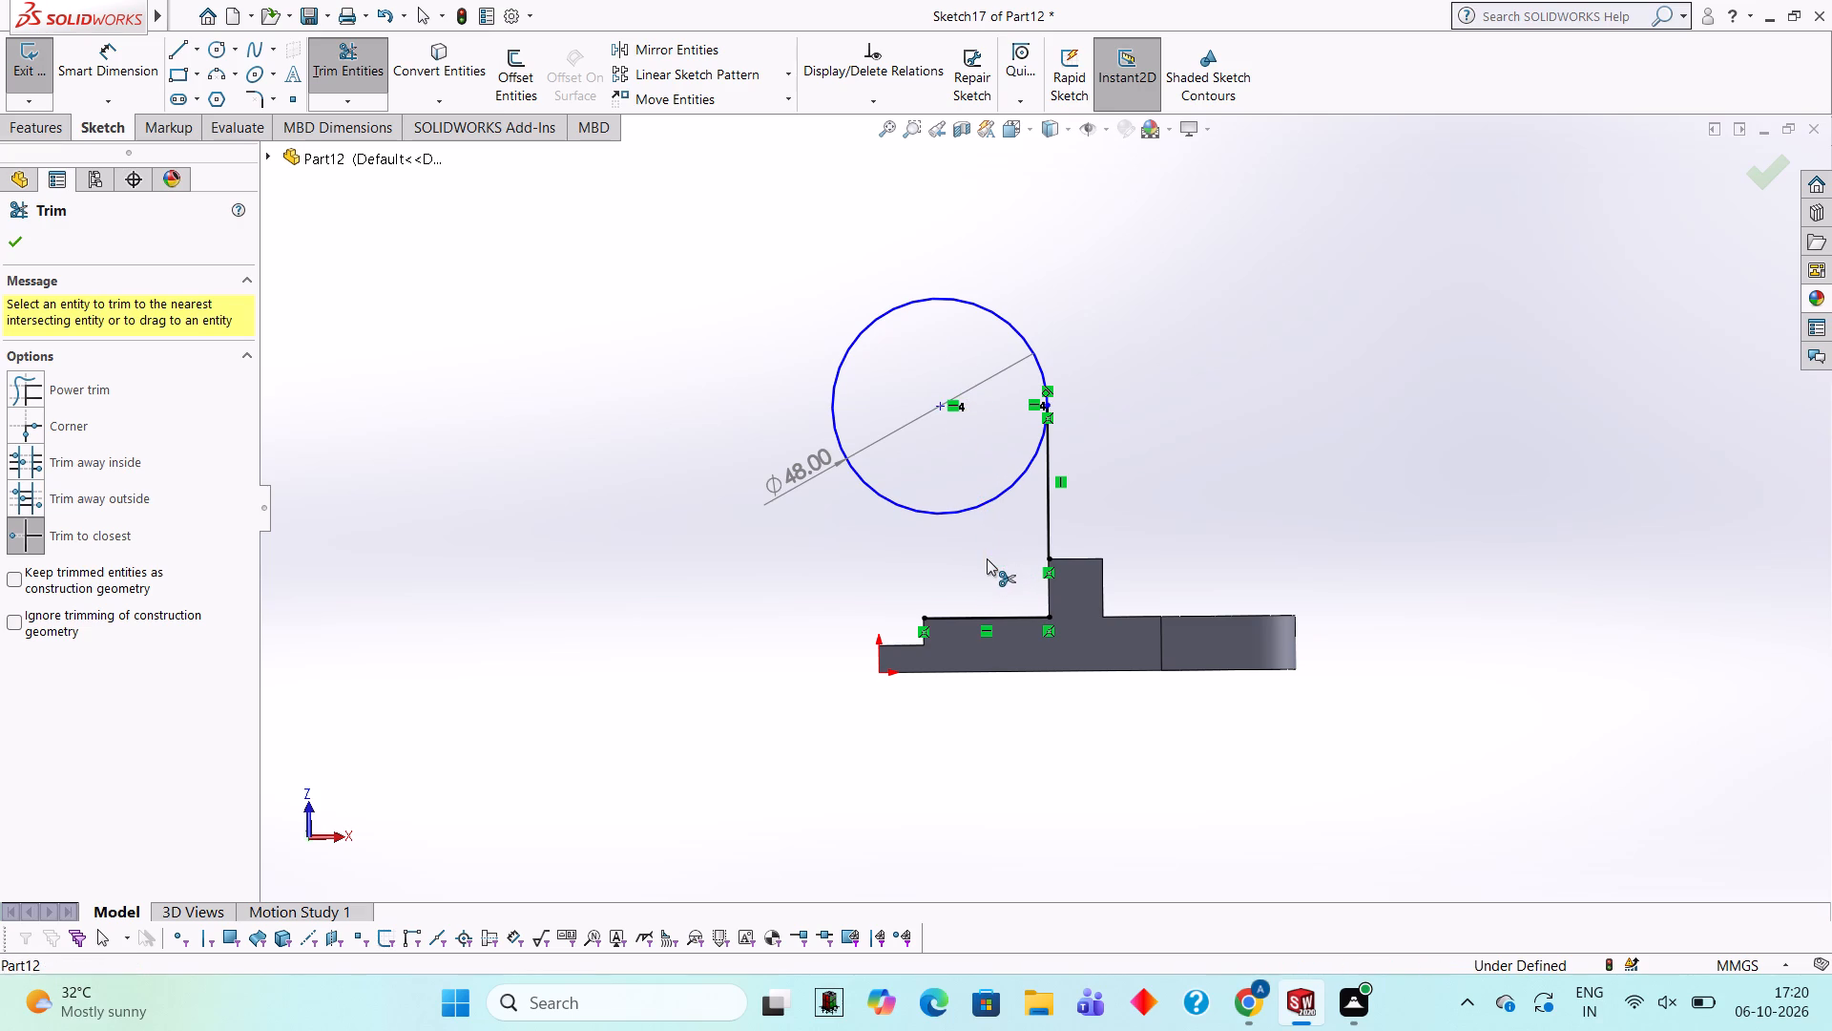
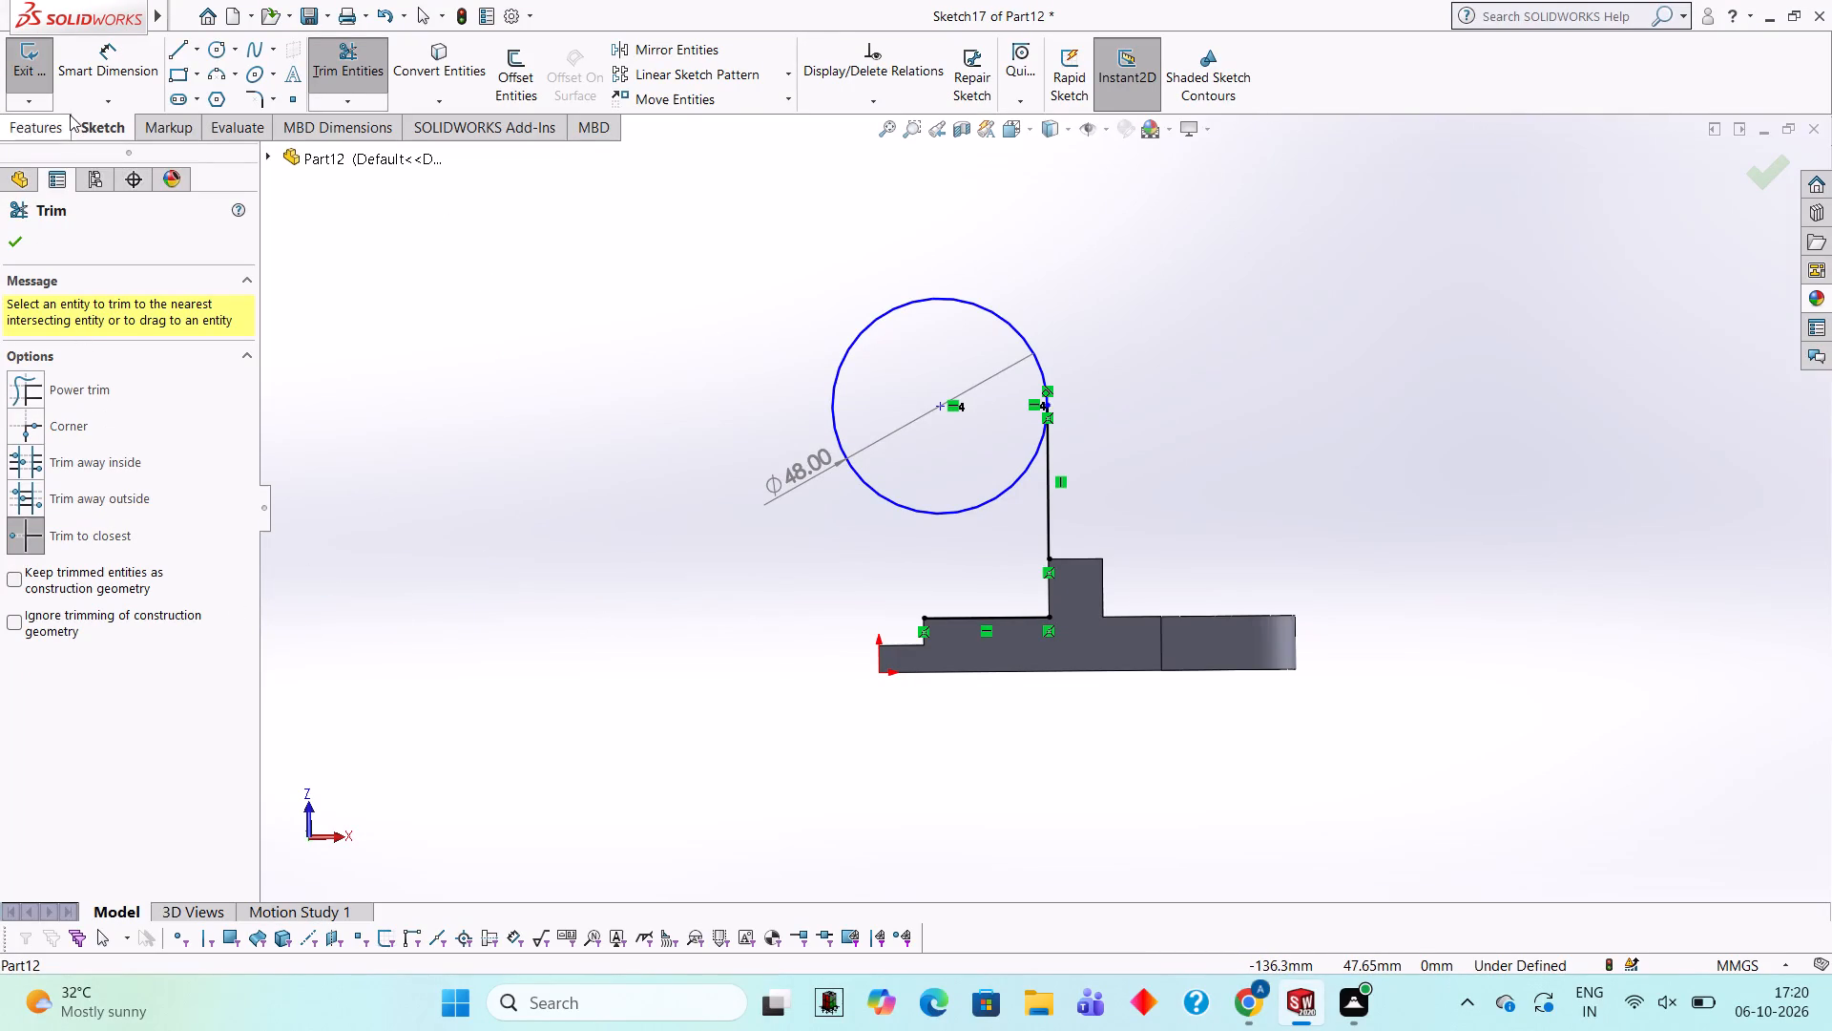
Draw a vertical line about 33 mm long from the free end of the plate's top-edge line up into the circle.
click(181, 48)
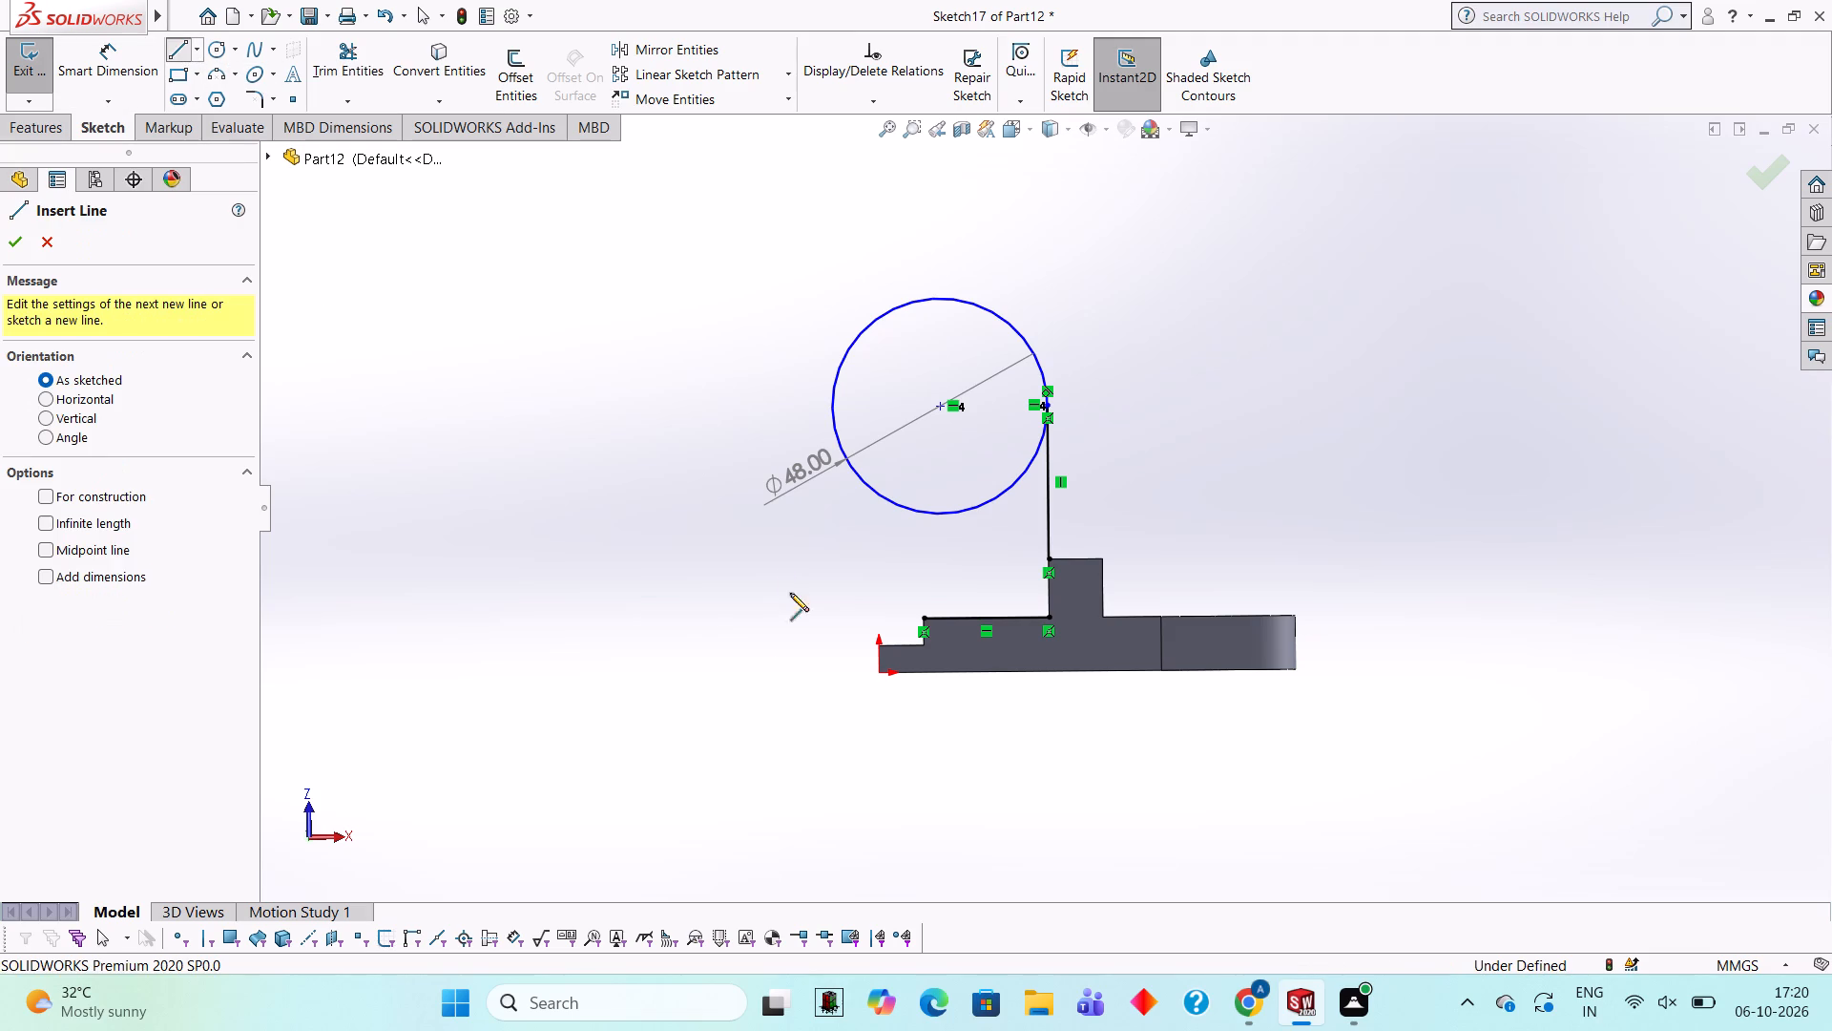
click(921, 615)
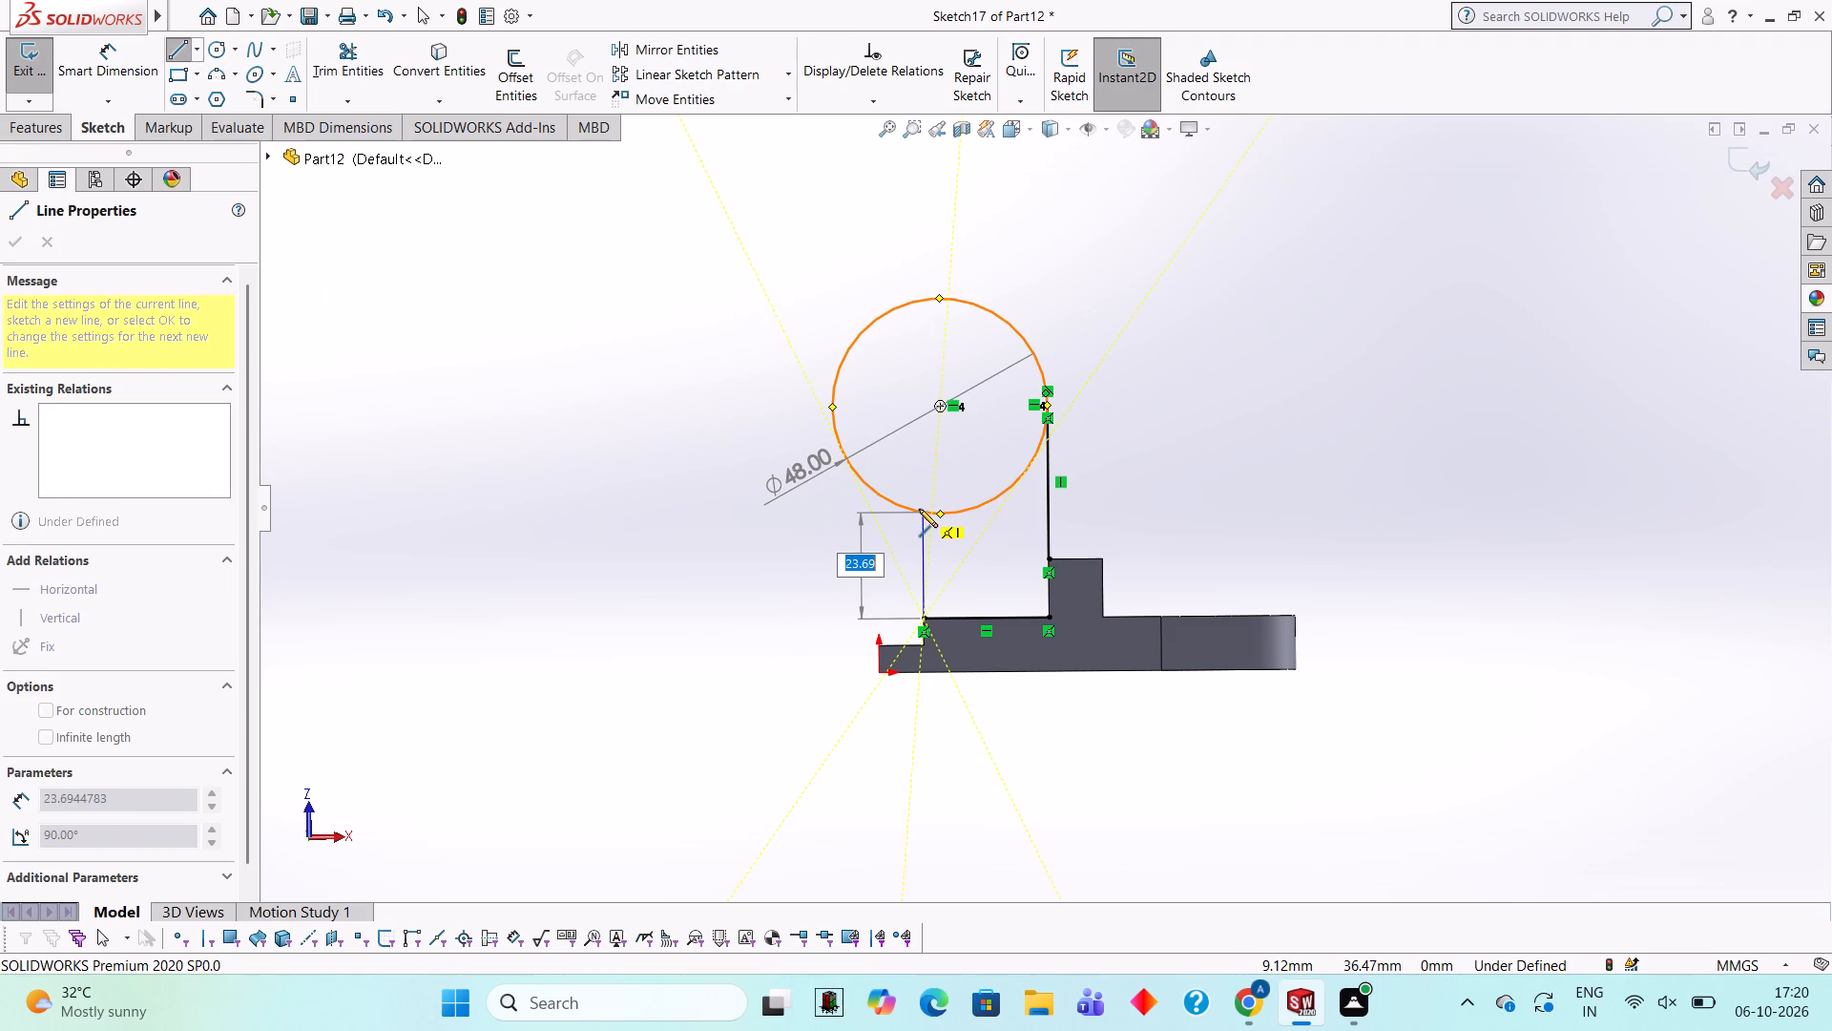
click(921, 469)
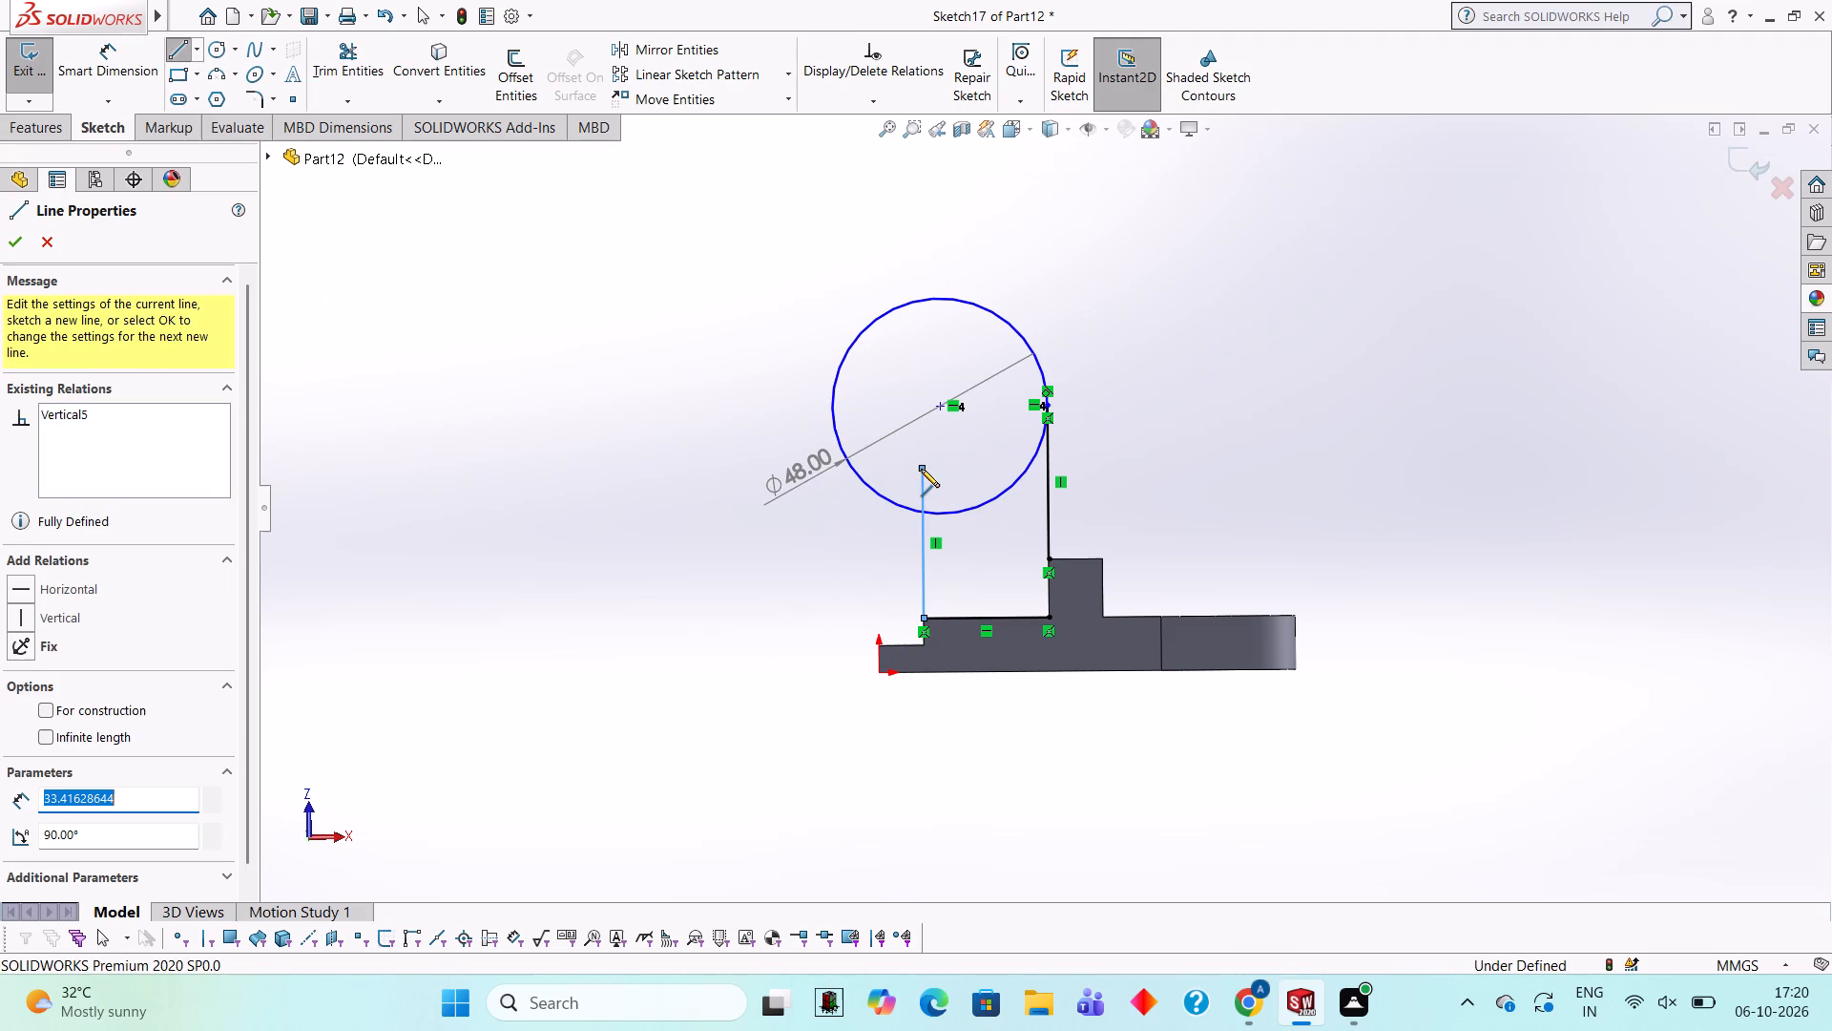
key(Escape)
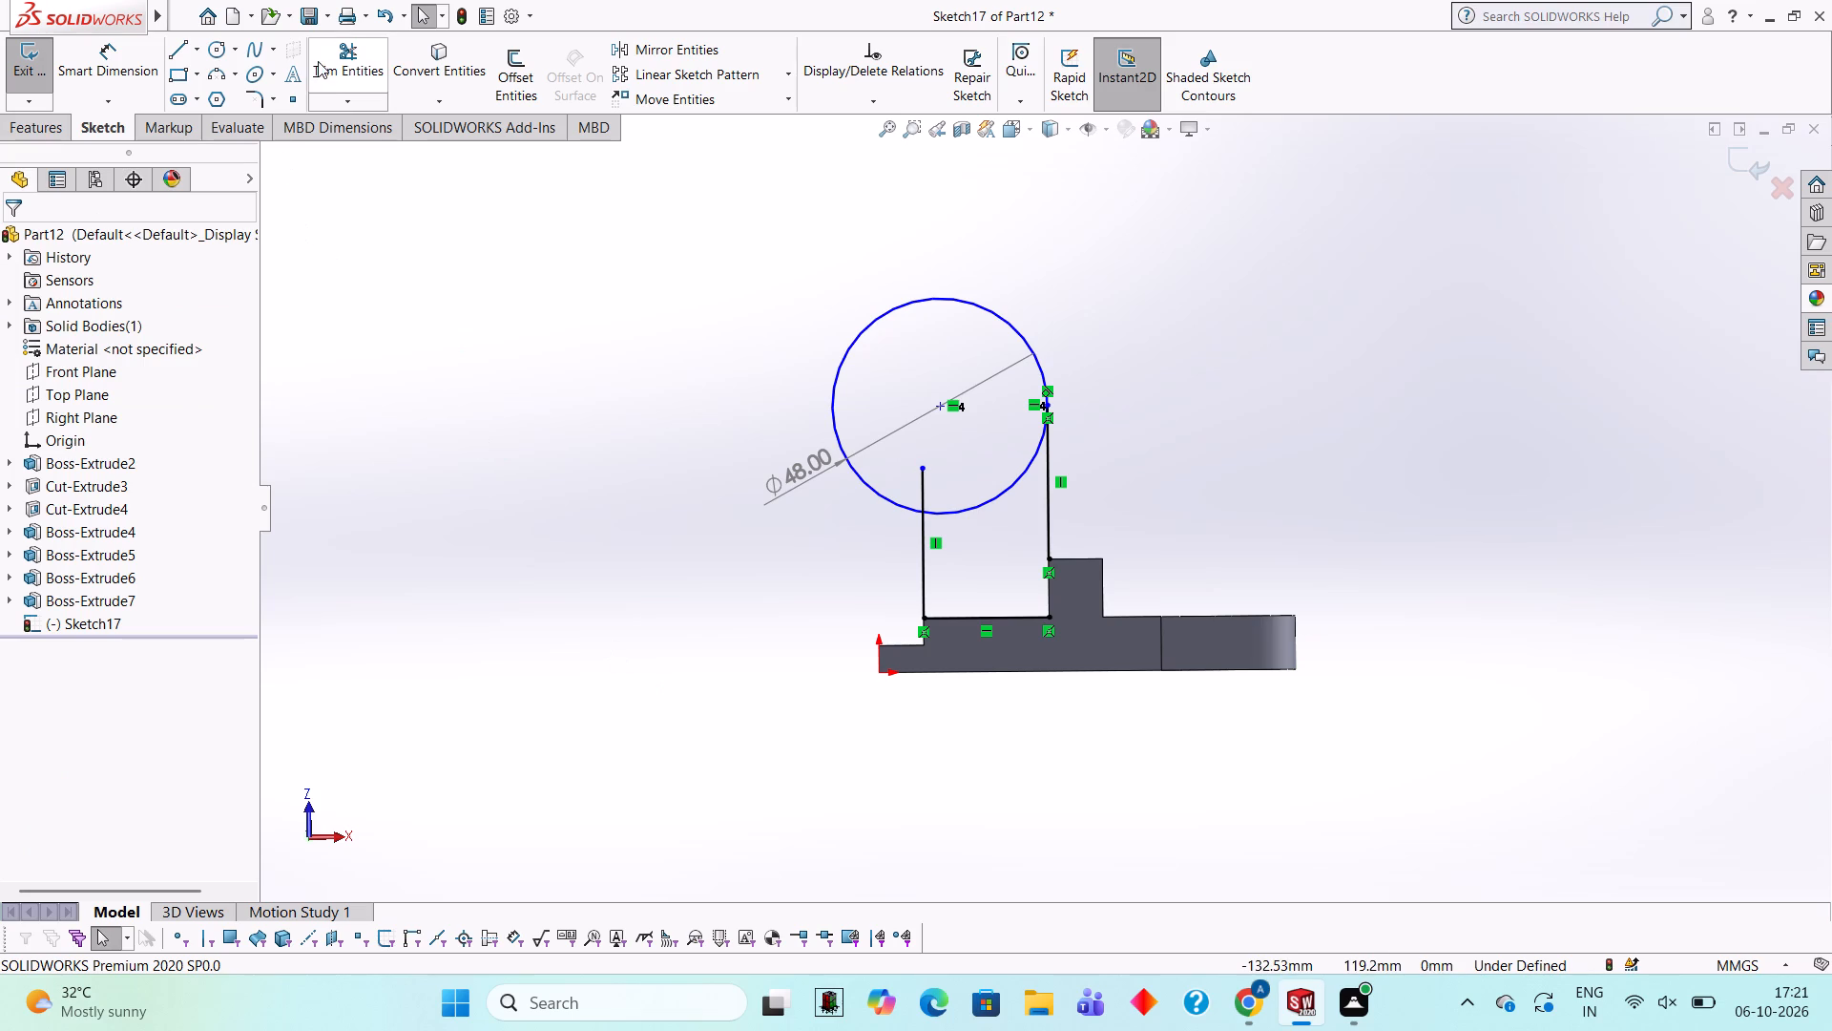
Trim away the new vertical line's part inside the circle and the circle's lower arc between the two vertical lines.
click(318, 61)
click(921, 478)
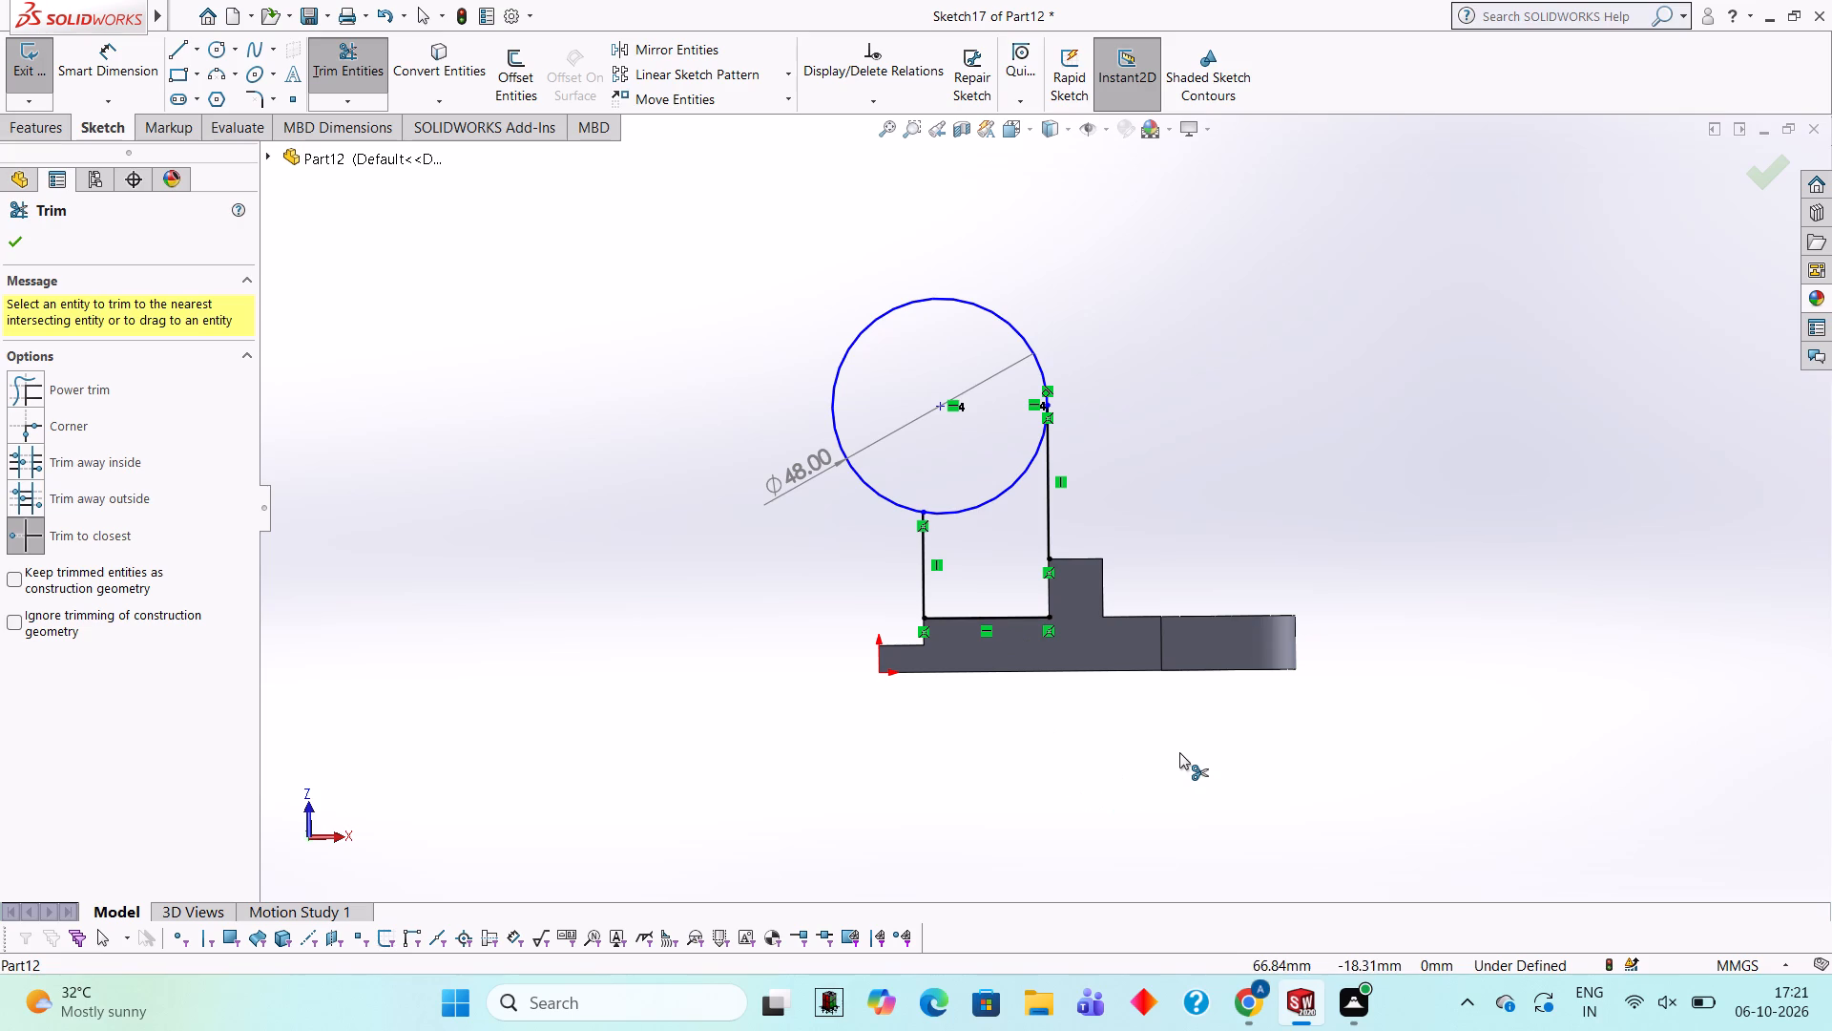
click(1010, 492)
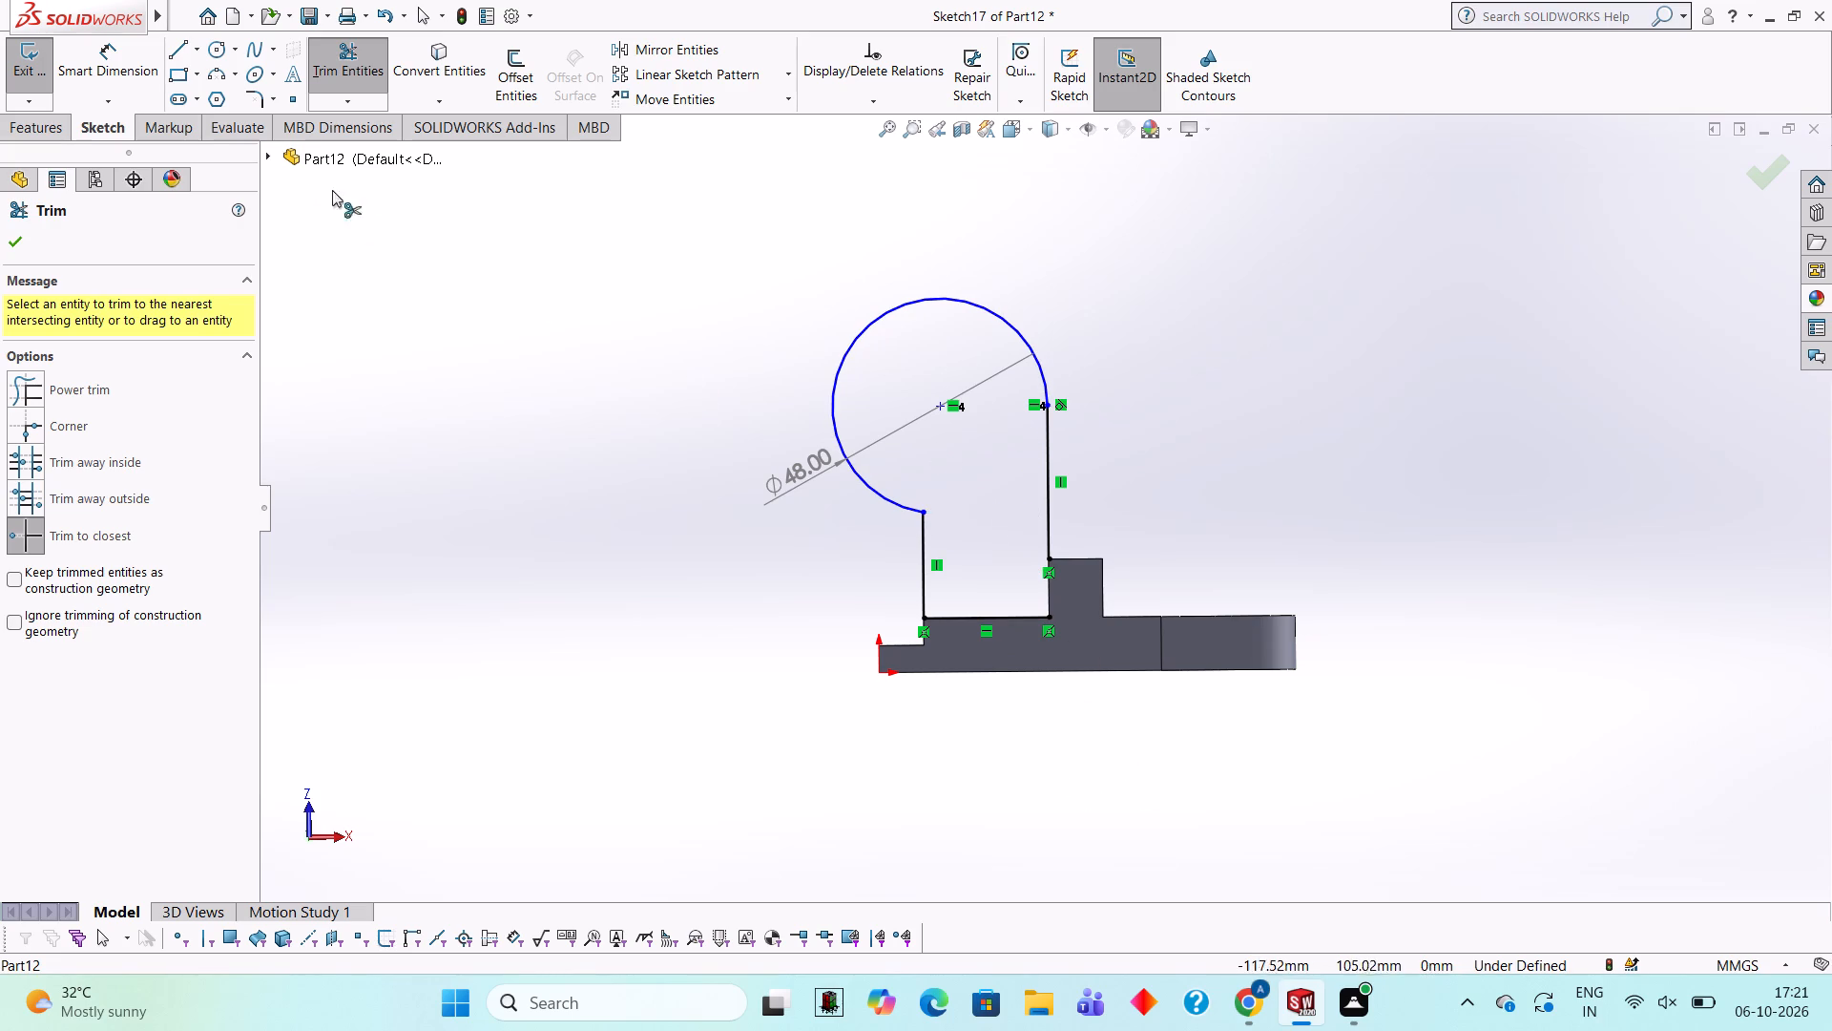
Extrude the closed round-headed region above the plate 7.5 mm in the reversed direction, closing the sketch with model edges and merging the result.
click(67, 134)
click(70, 90)
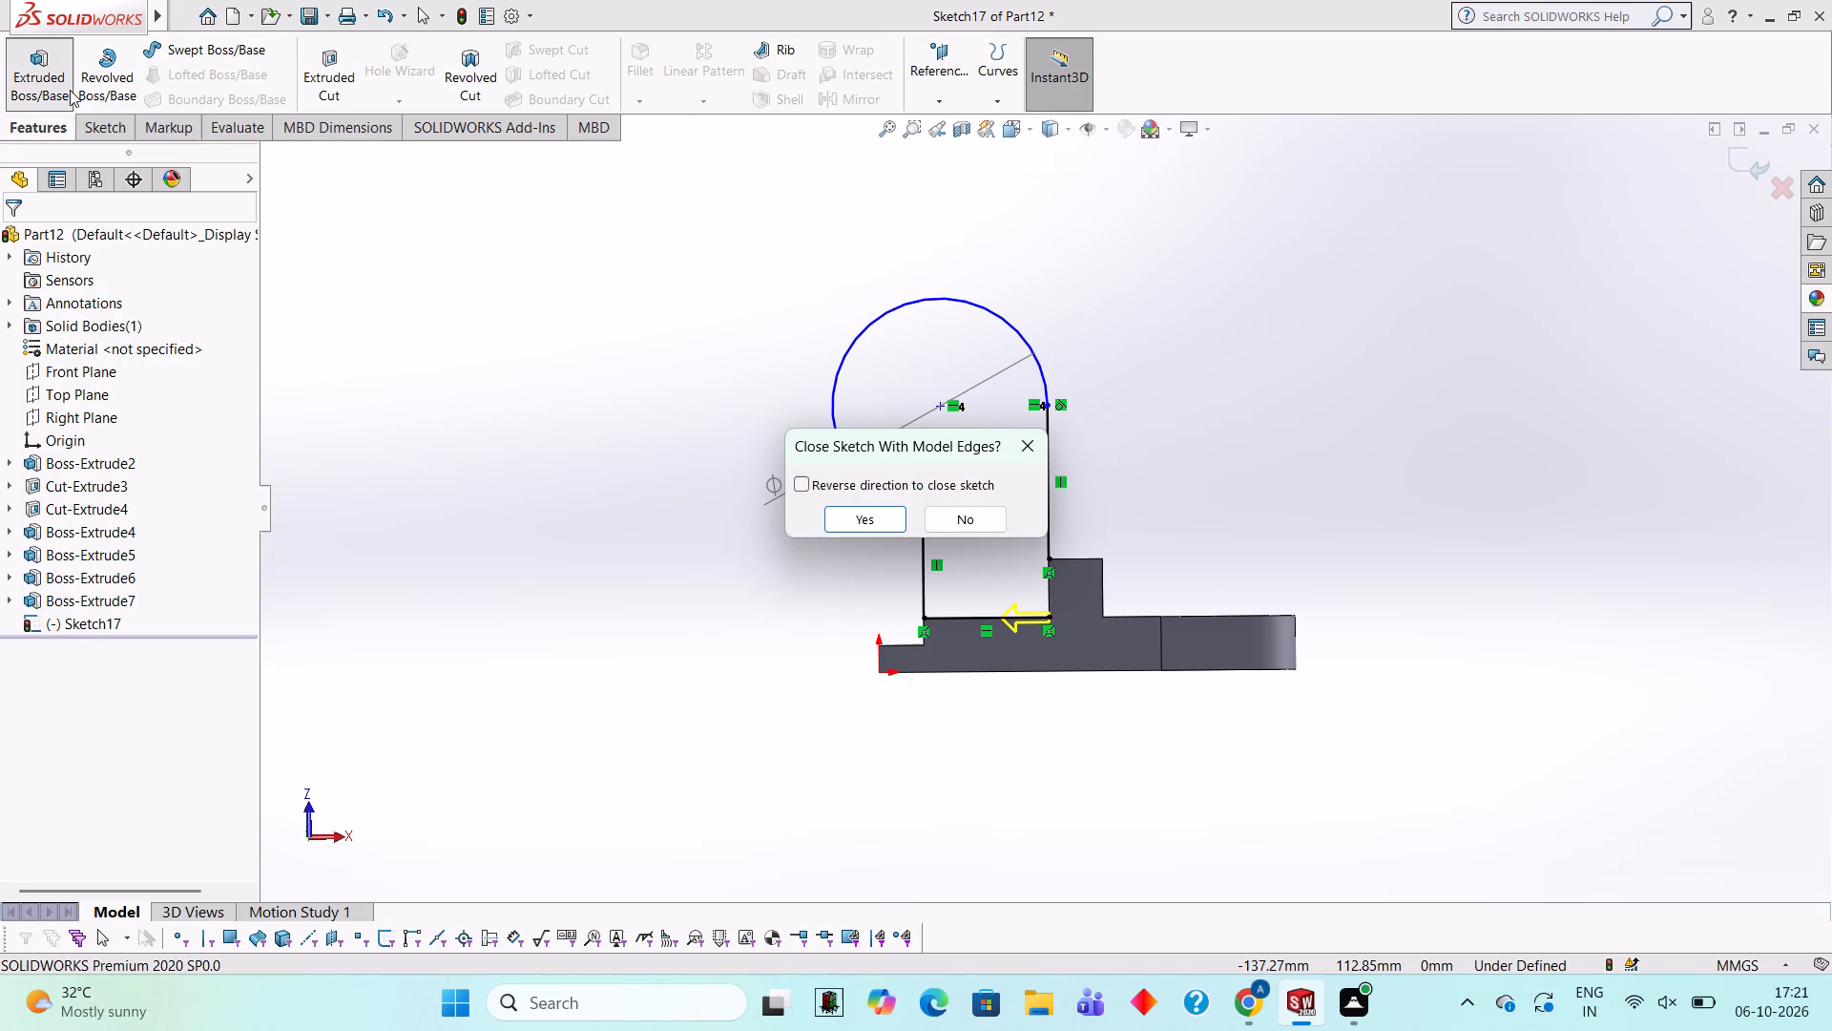
click(869, 519)
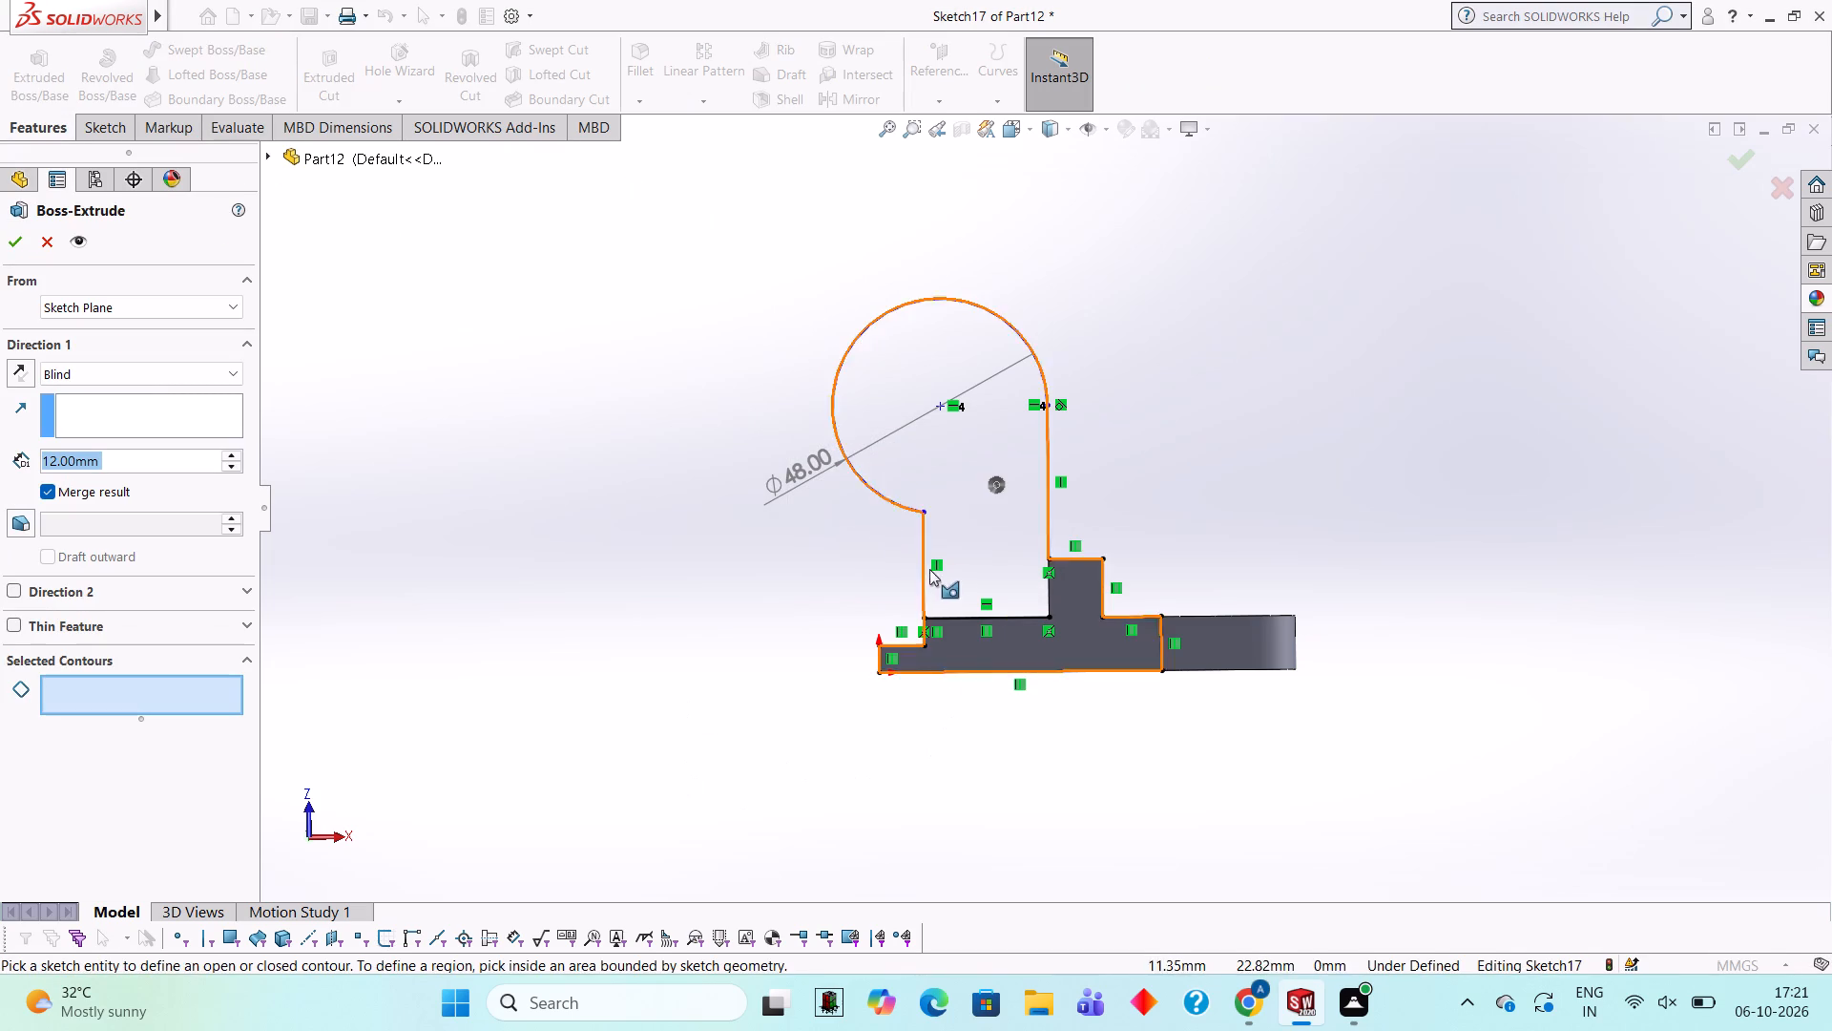
click(965, 529)
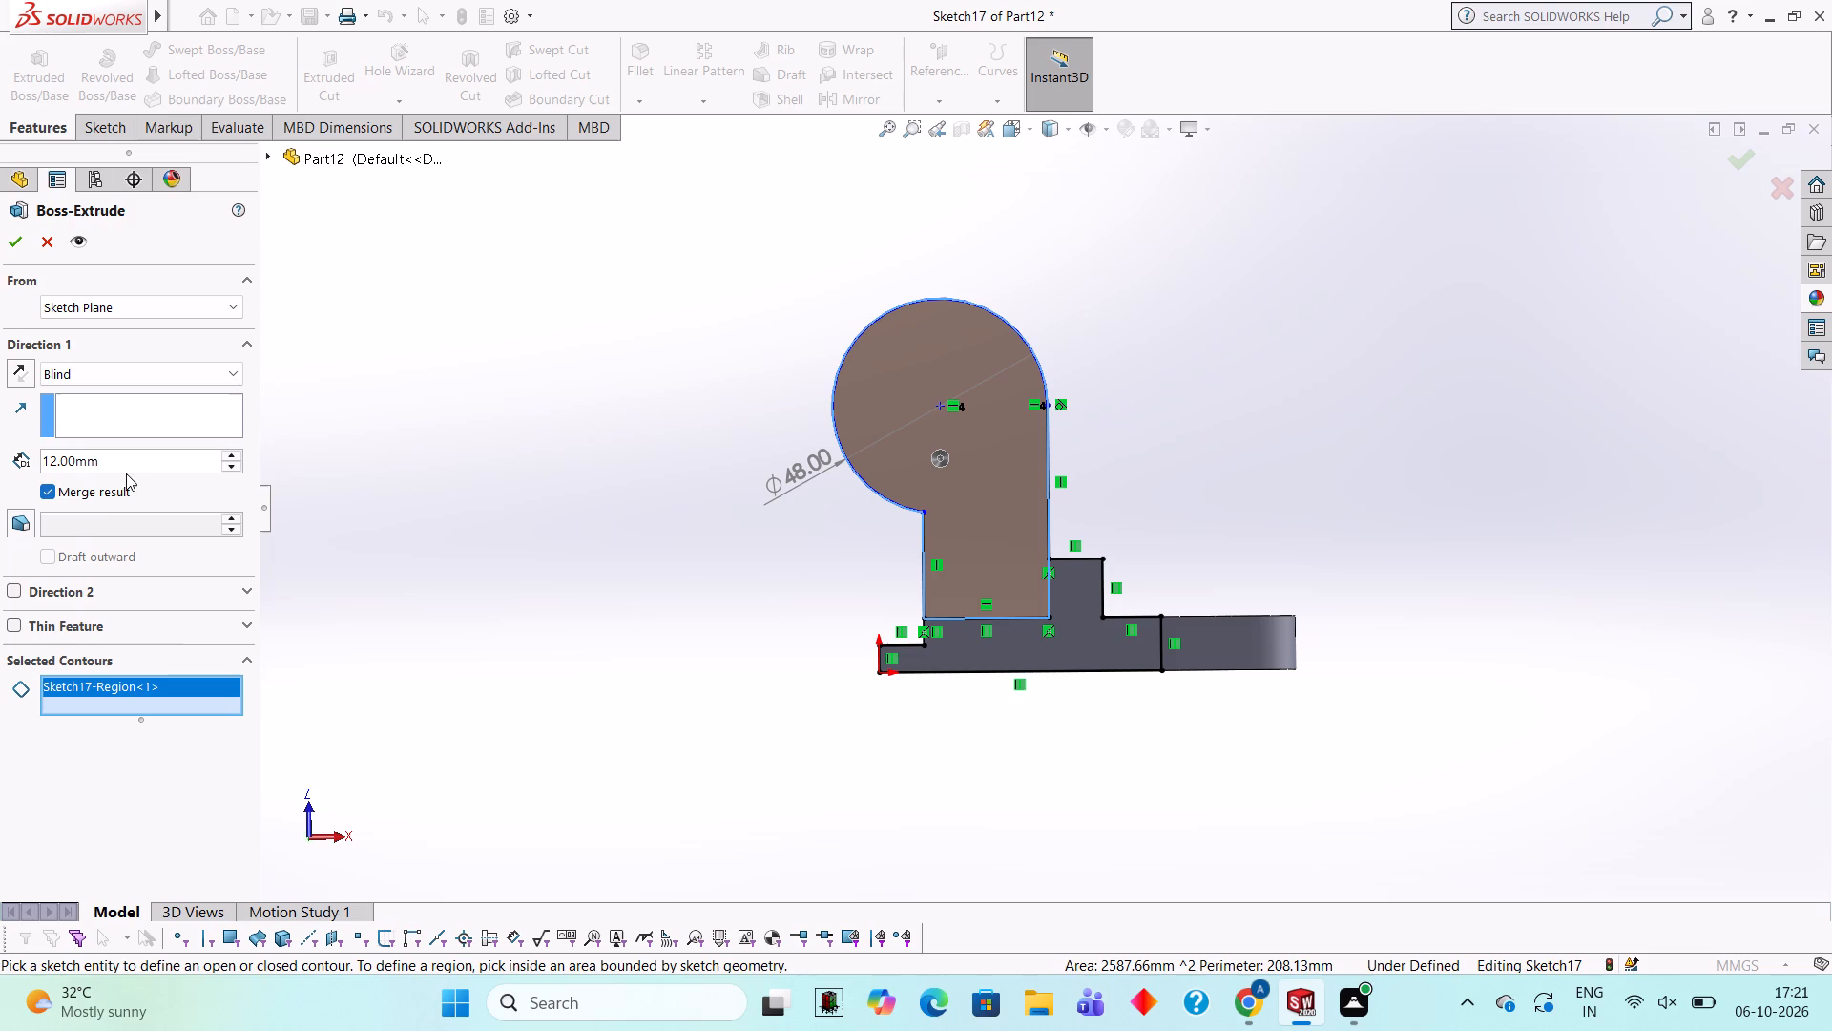
click(20, 373)
middle_drag(734, 343, 818, 740)
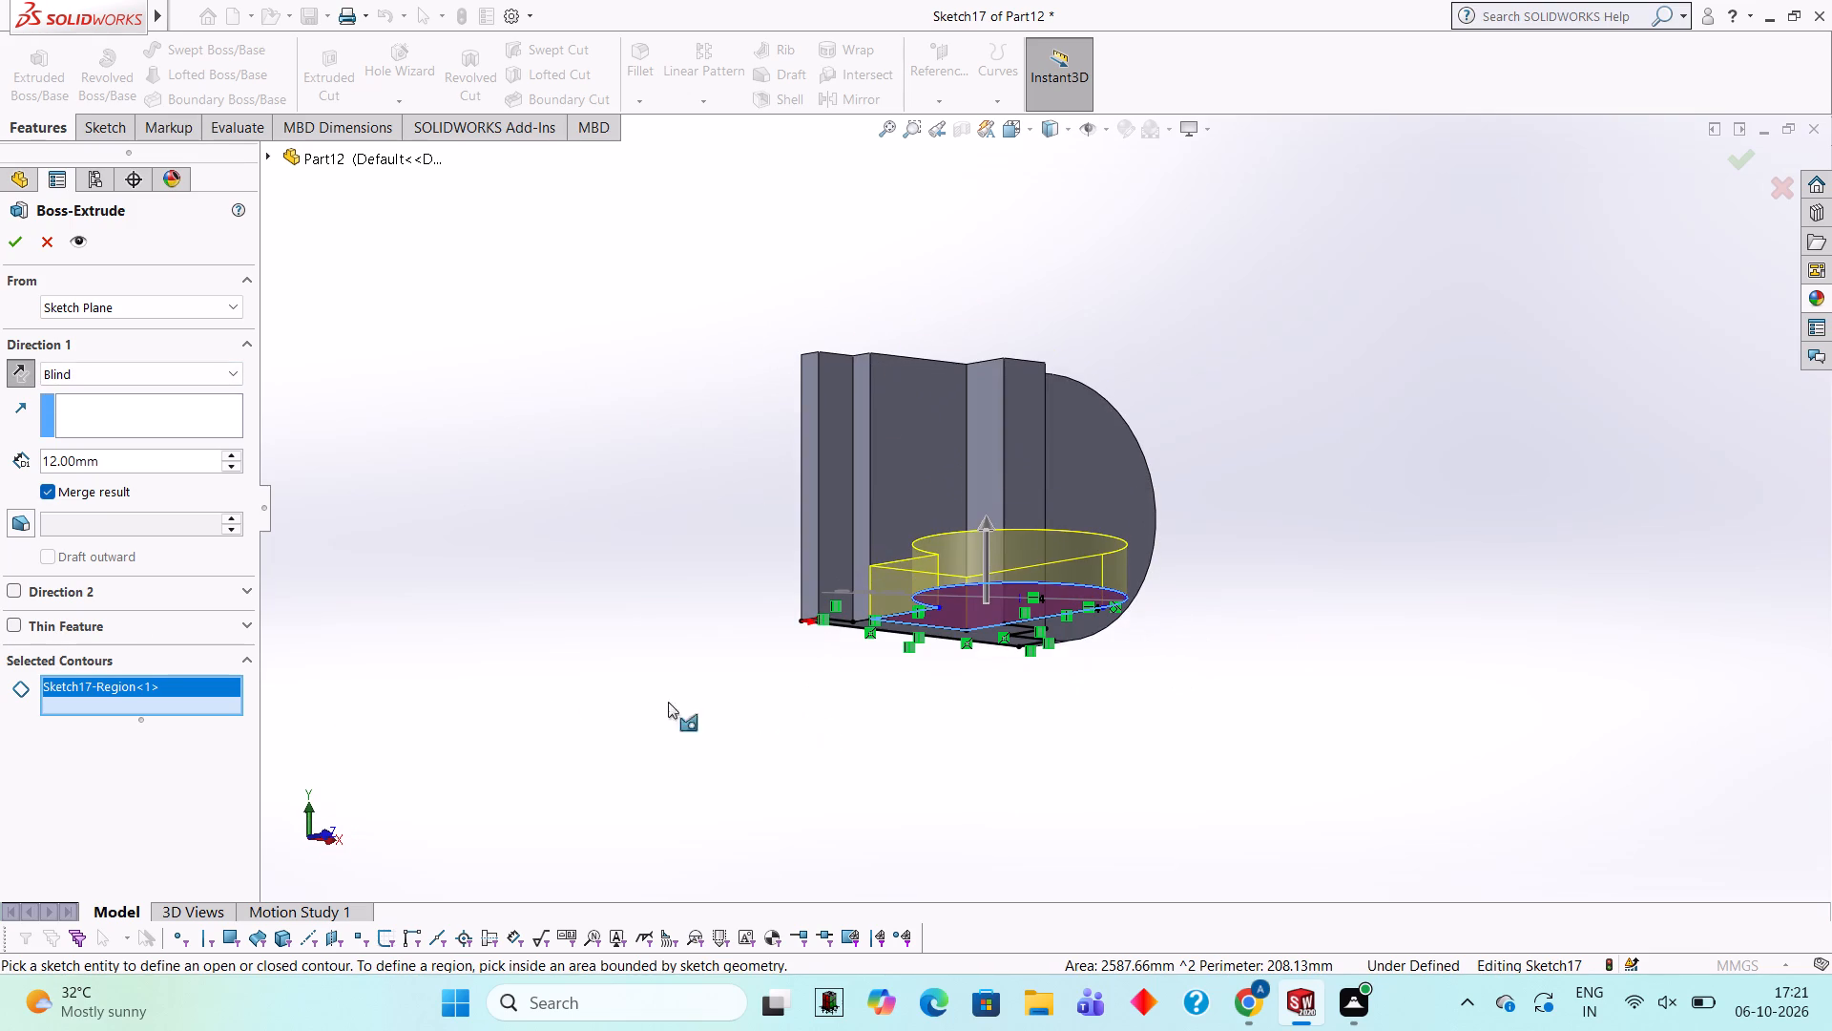
click(103, 468)
key(BackSpace)
key(BackSpace)
key(BackSpace)
key(BackSpace)
key(BackSpace)
key(BackSpace)
key(BackSpace)
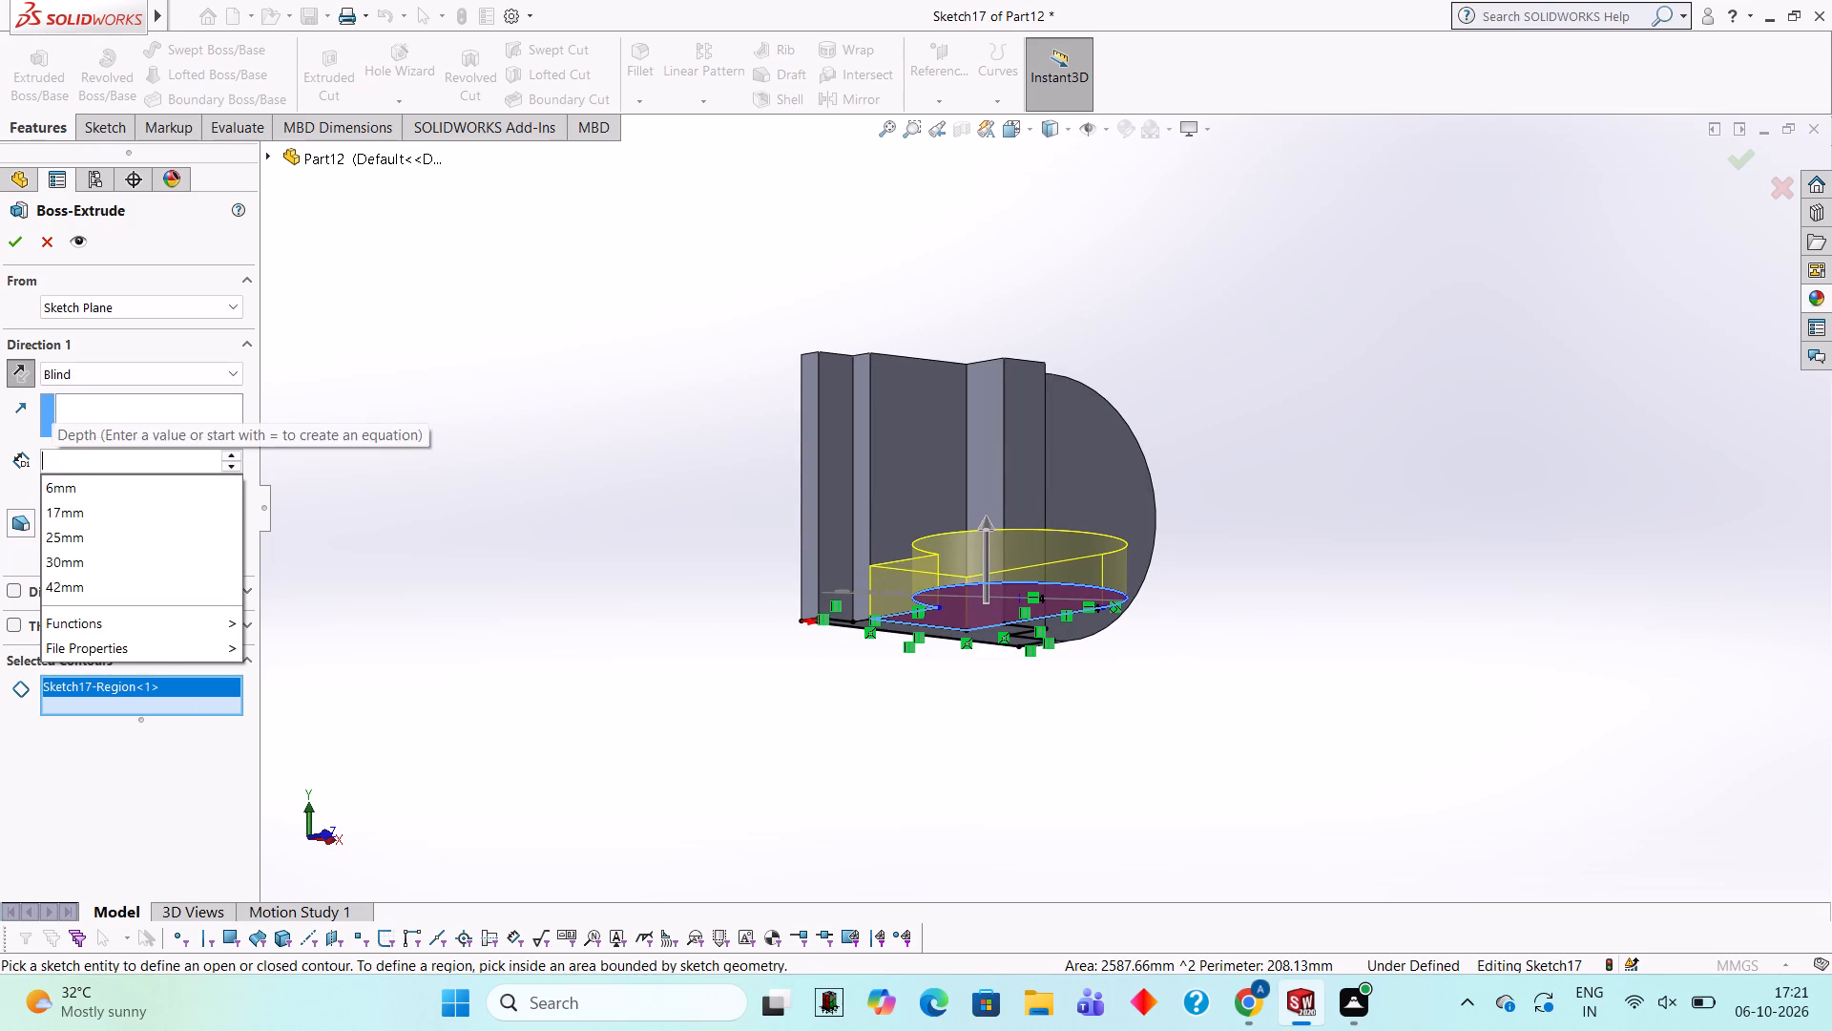
text(7.5)
key(Return)
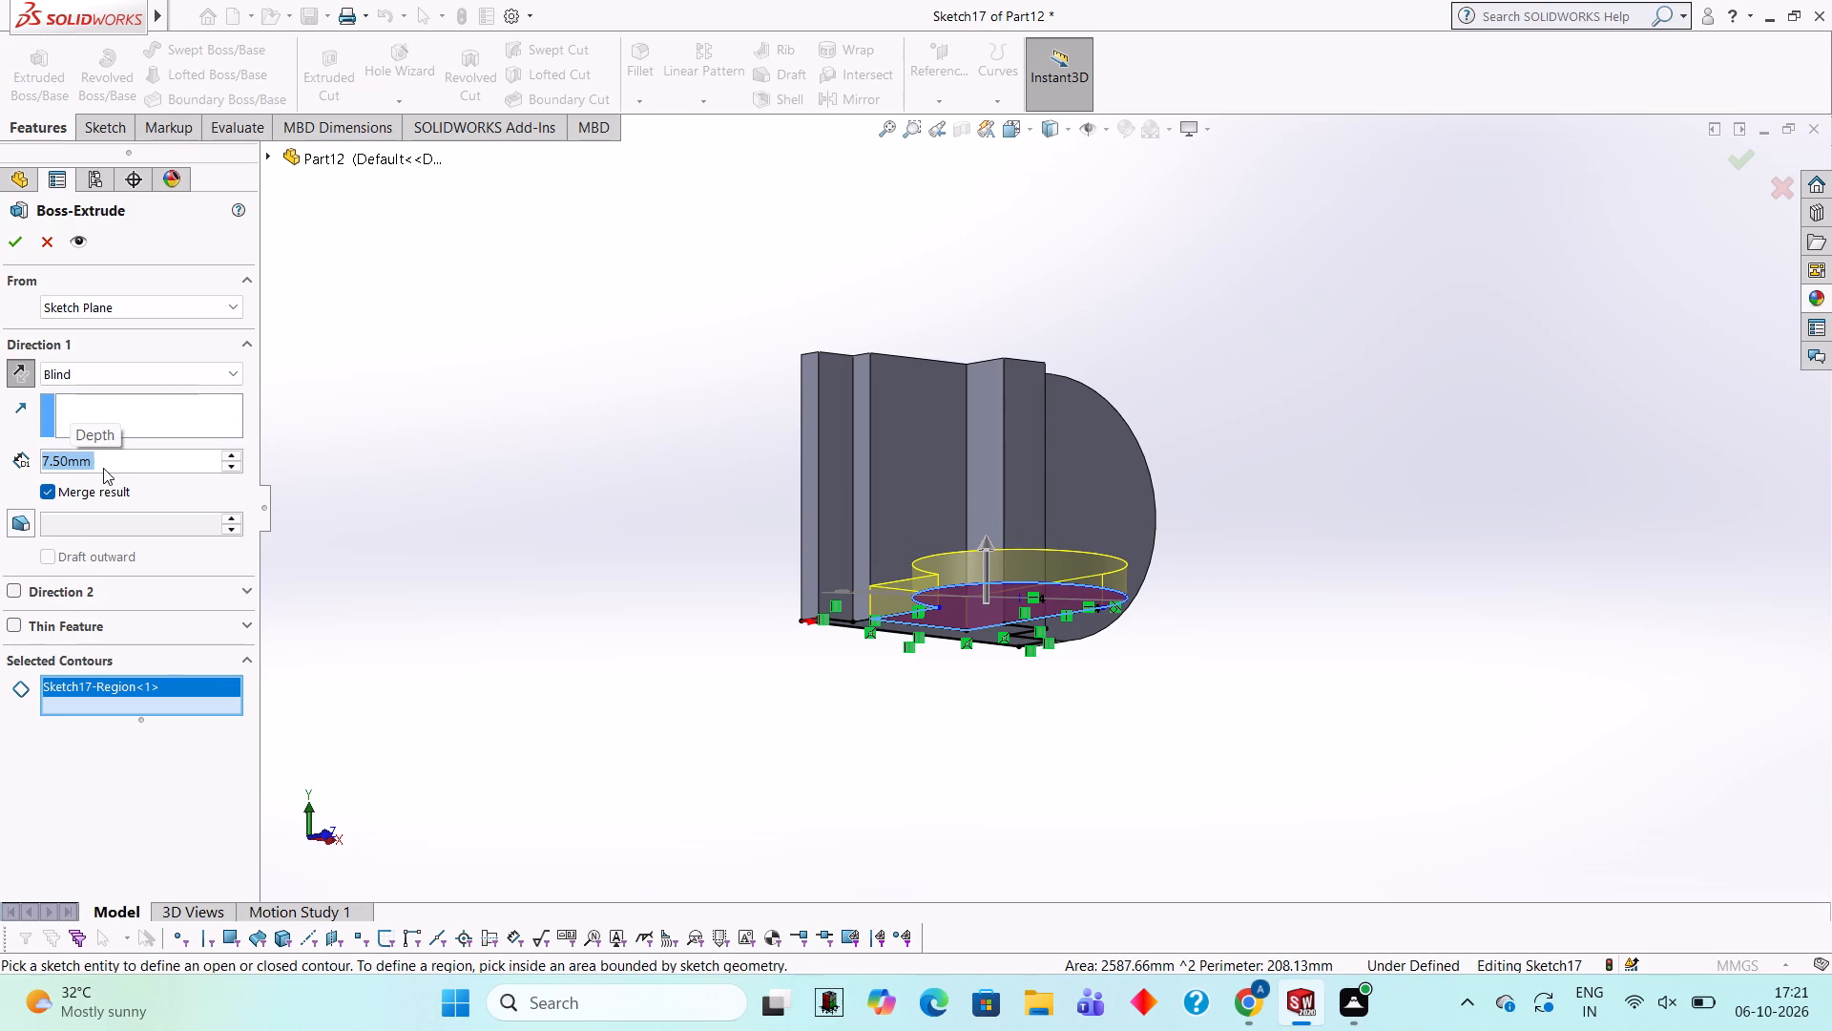
middle_drag(698, 431, 710, 495)
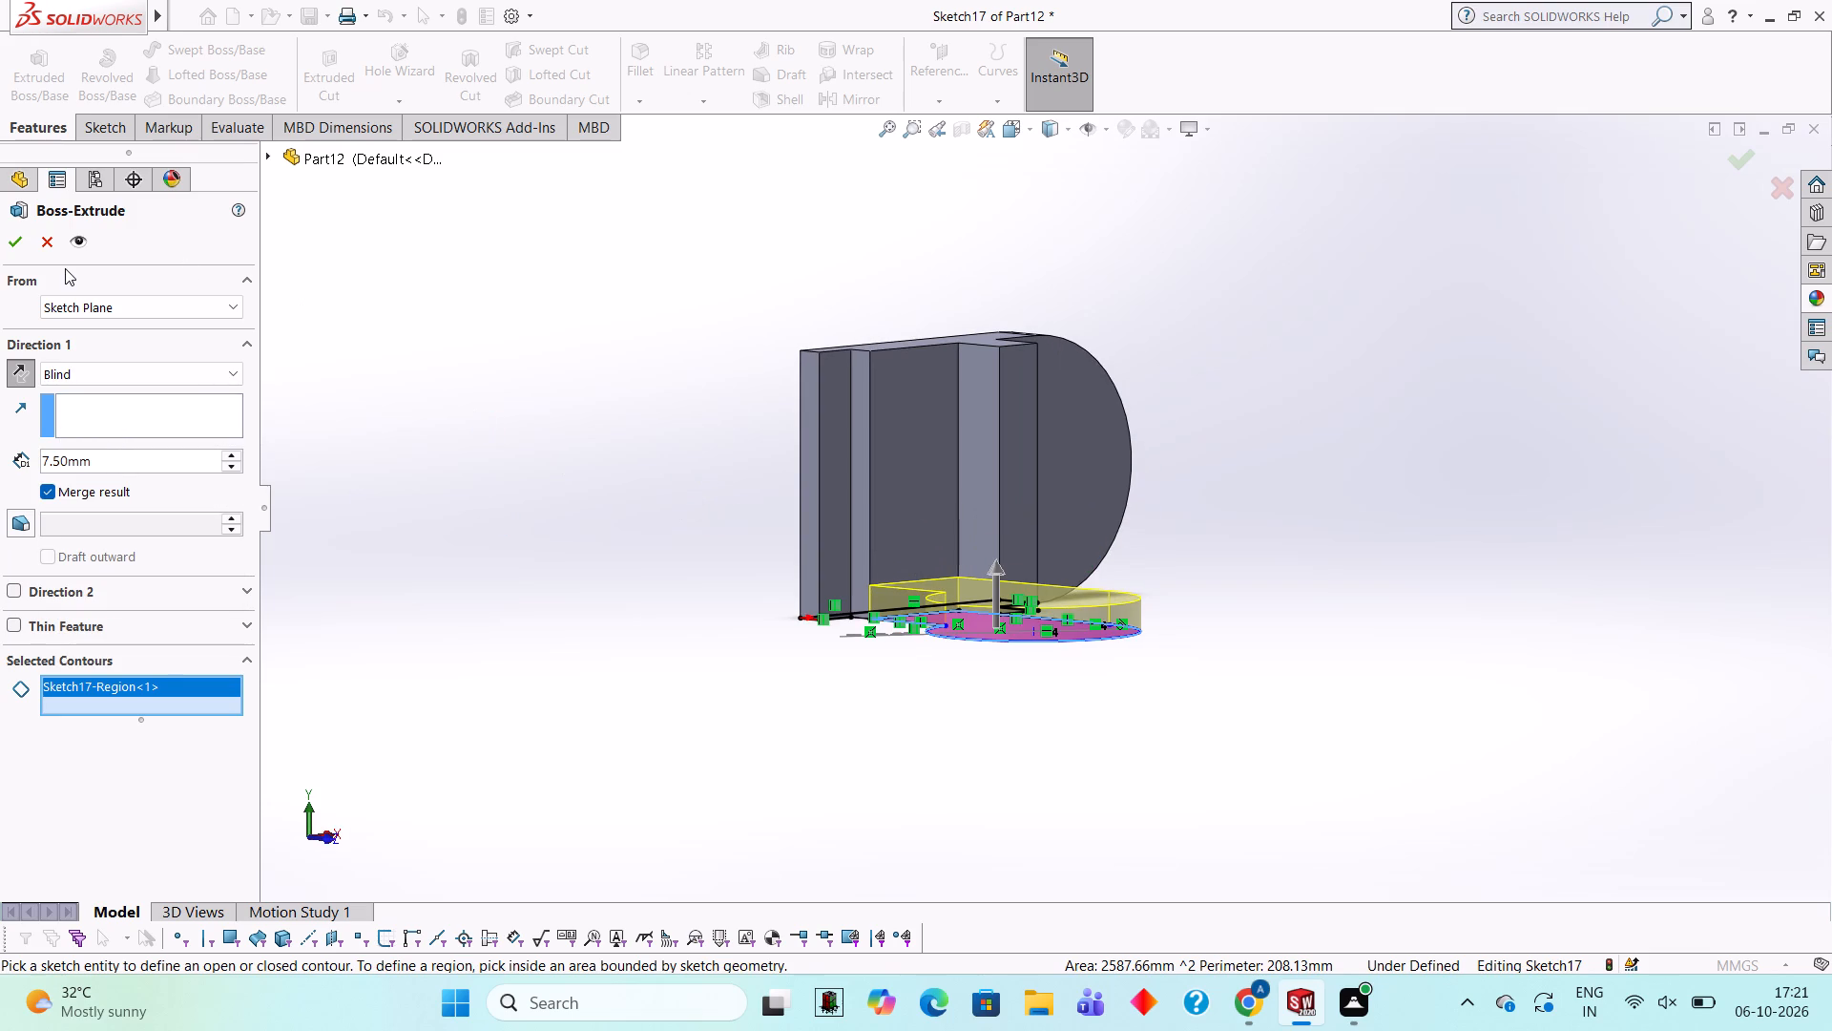
click(11, 241)
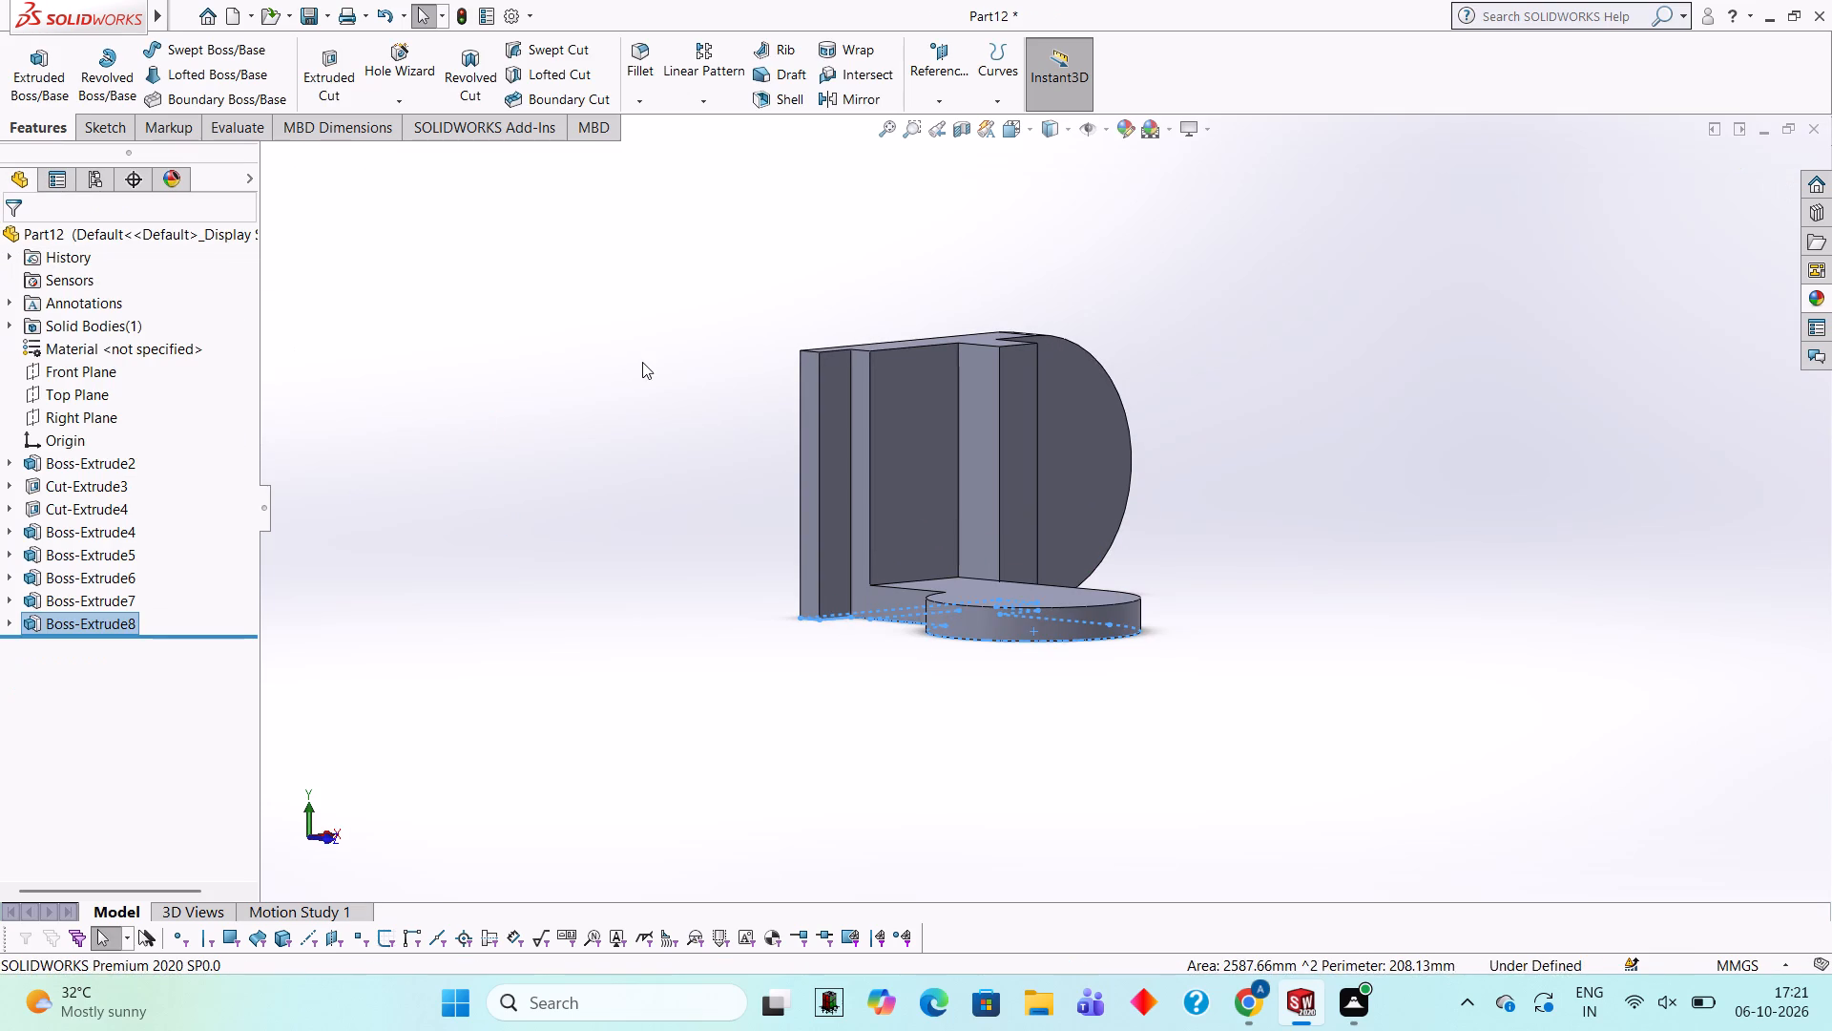
Examine the new round-headed lug from all around, ending on the part's opposite side face.
click(642, 362)
middle_drag(1401, 615, 1285, 373)
scroll(1370, 672, up, 1)
middle_drag(1370, 672, 1393, 461)
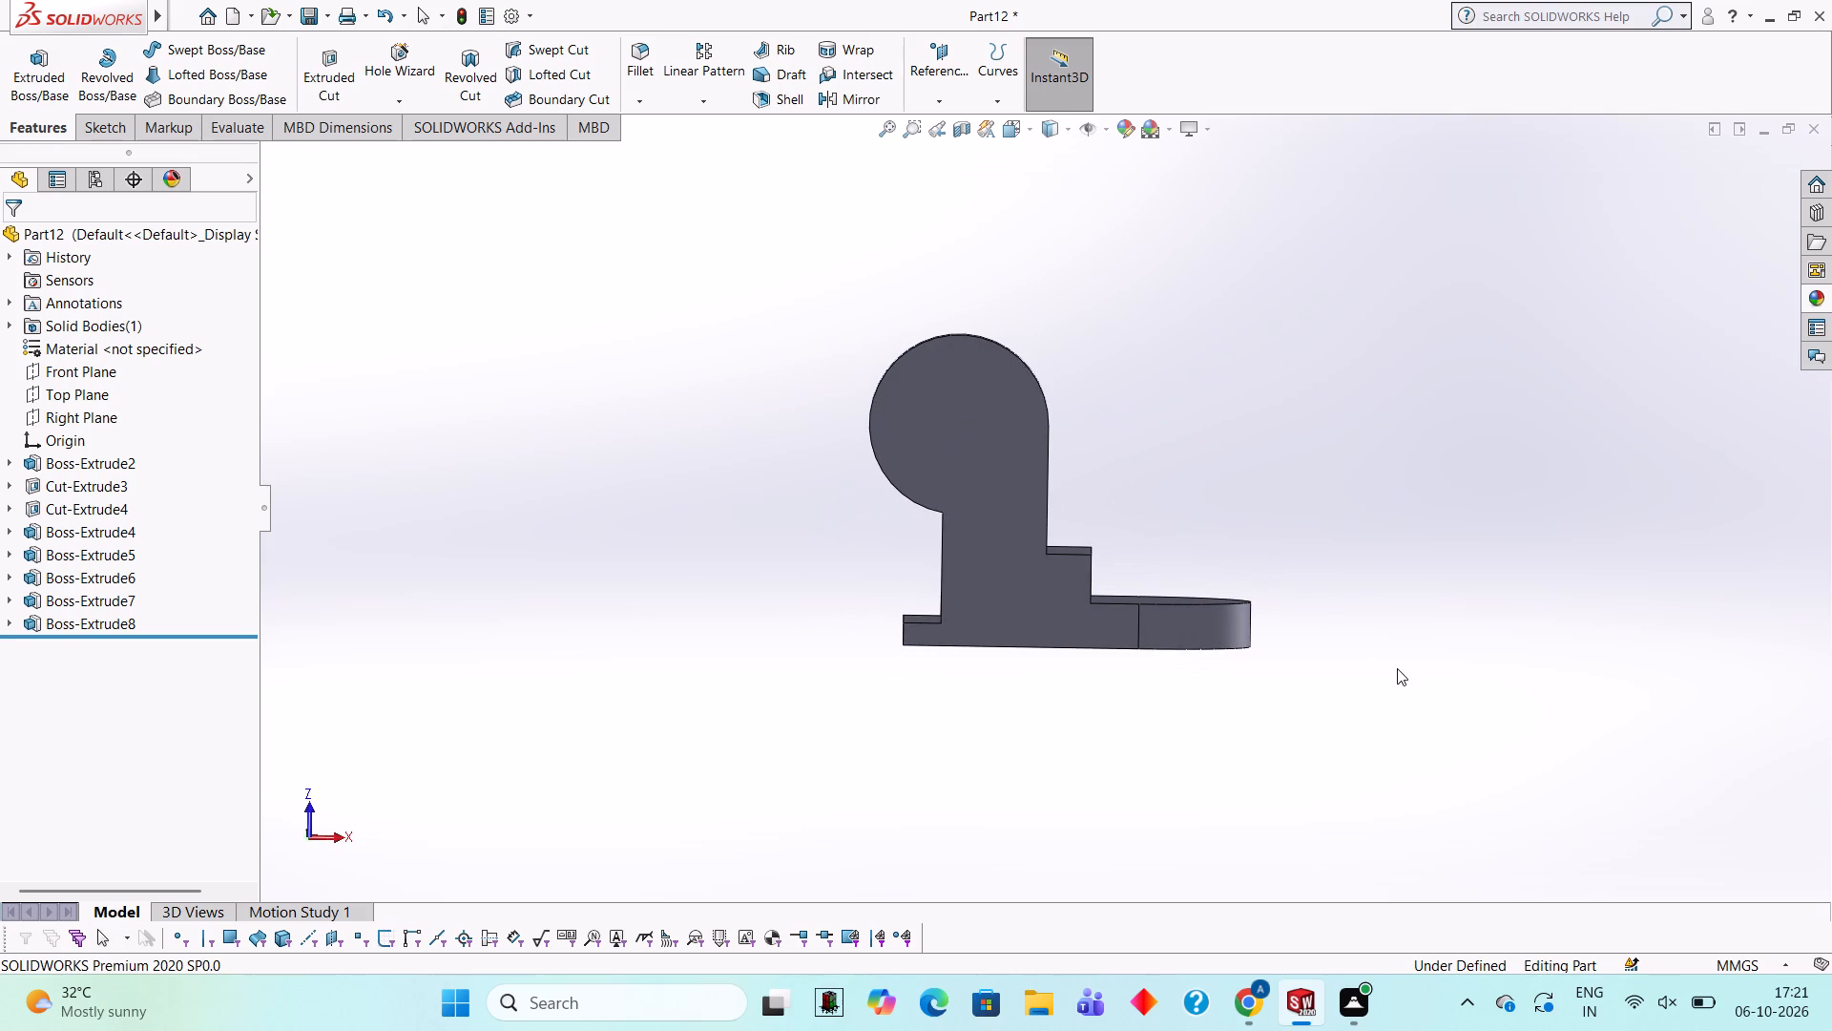
middle_drag(1178, 462, 1300, 730)
middle_drag(1202, 448, 1297, 813)
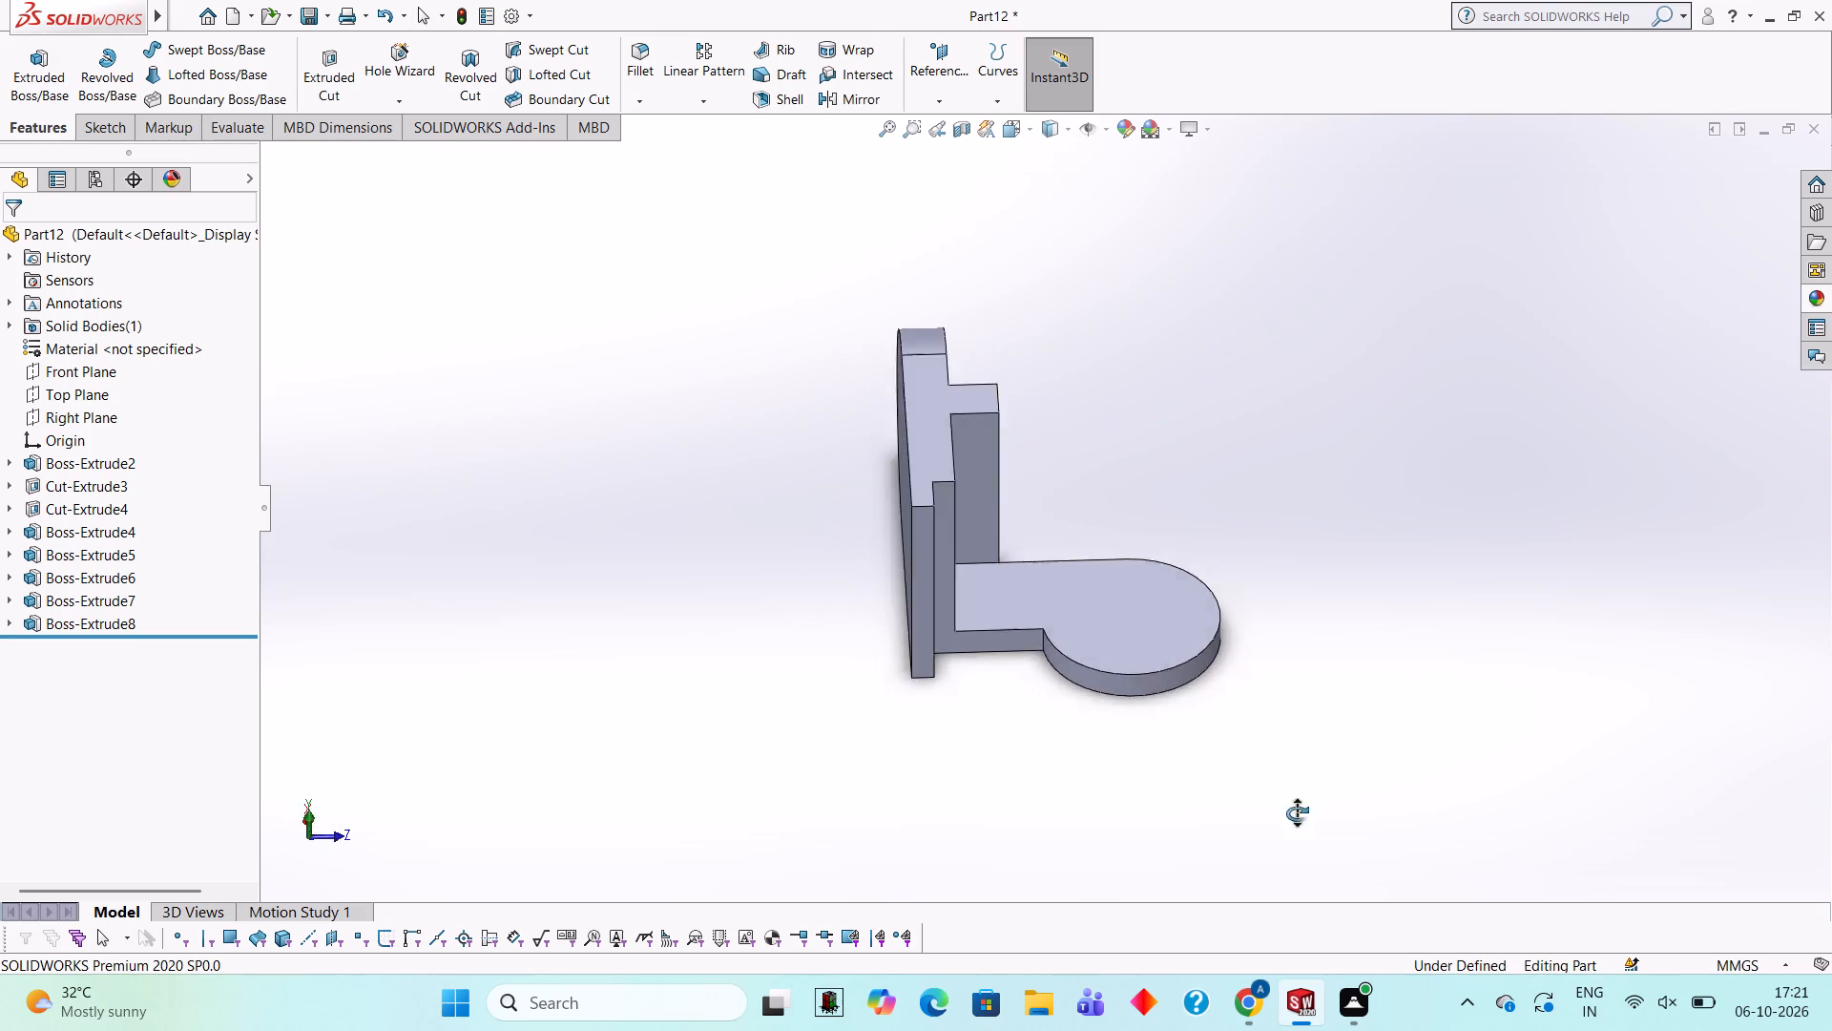
middle_drag(1297, 813, 1393, 878)
middle_drag(1246, 434, 1309, 624)
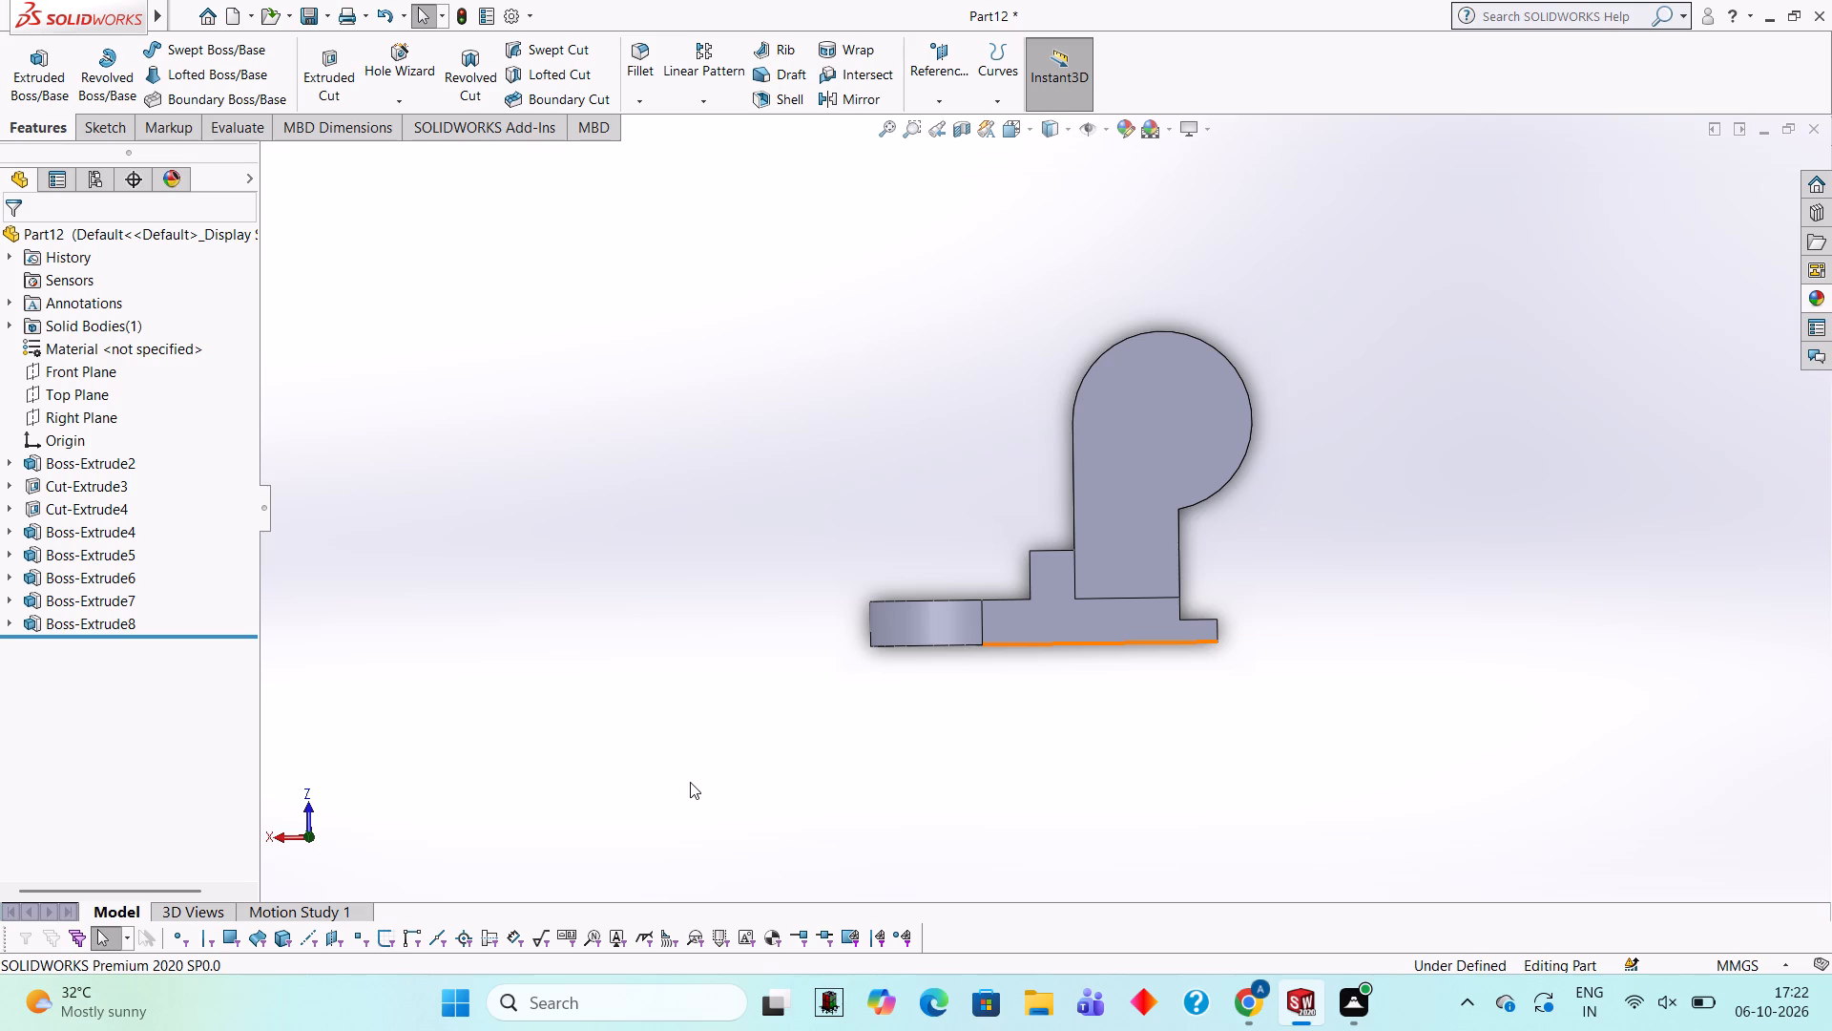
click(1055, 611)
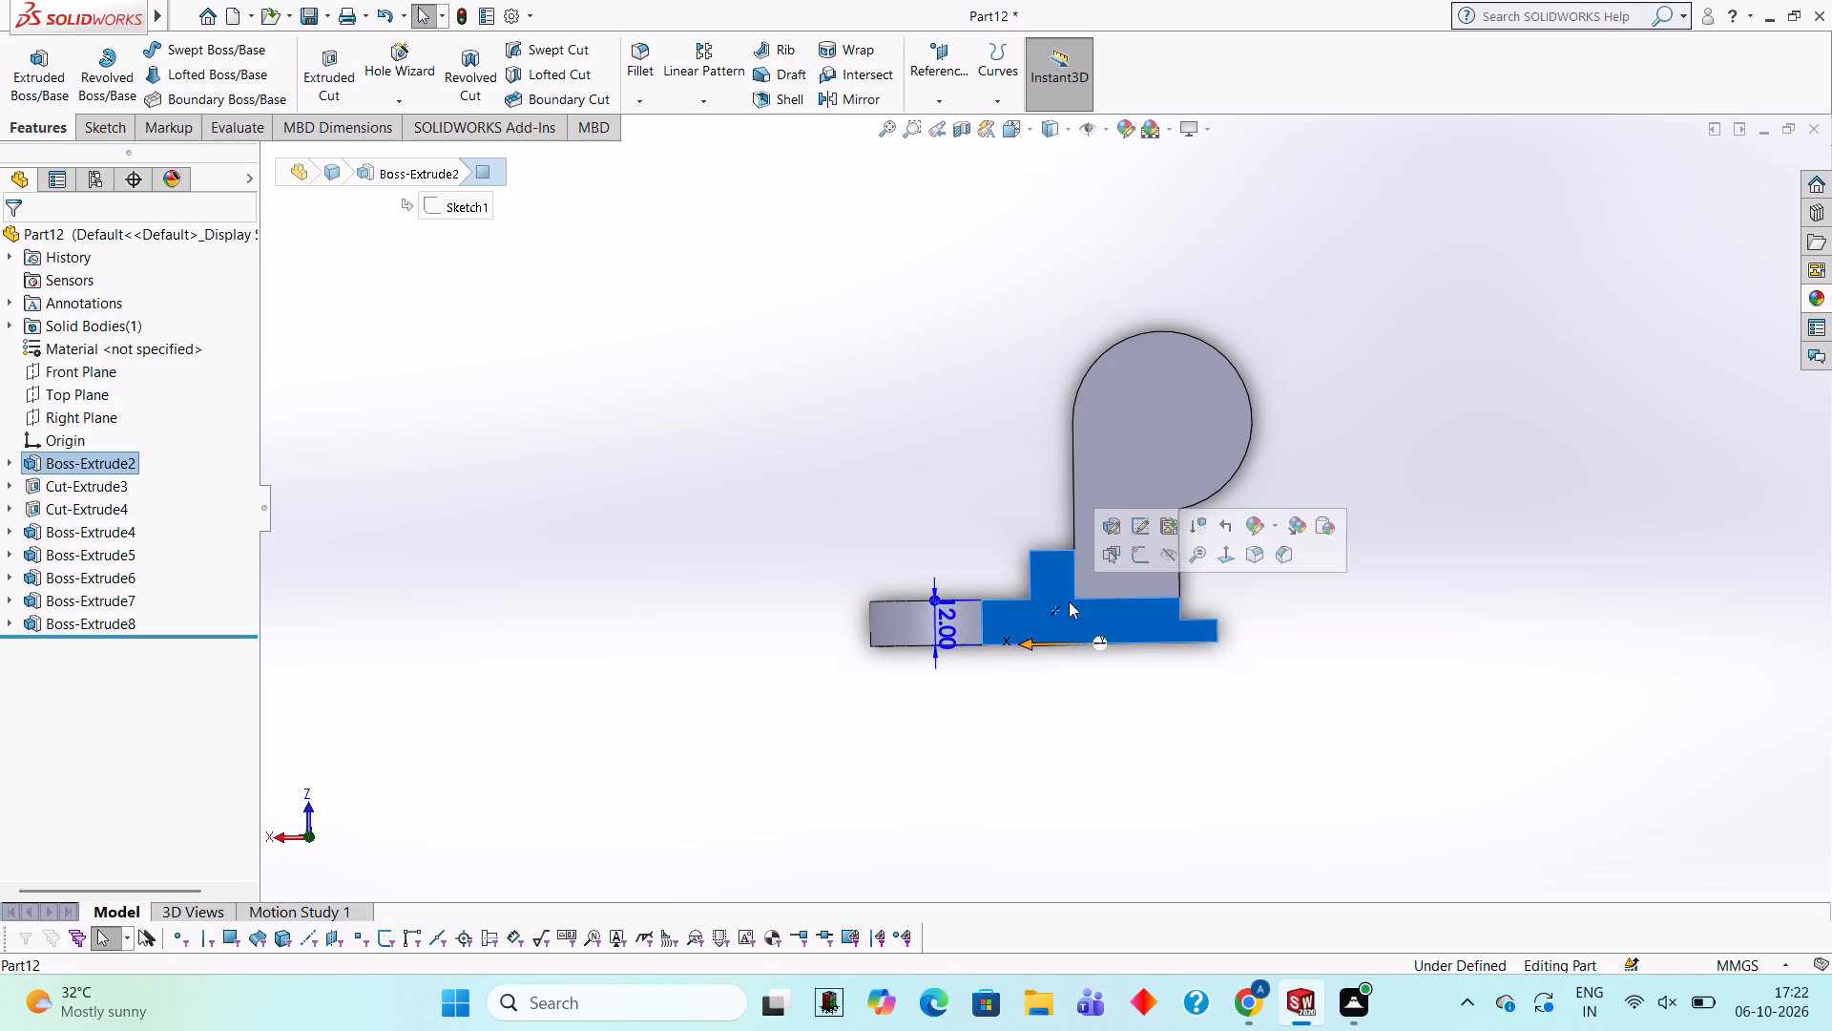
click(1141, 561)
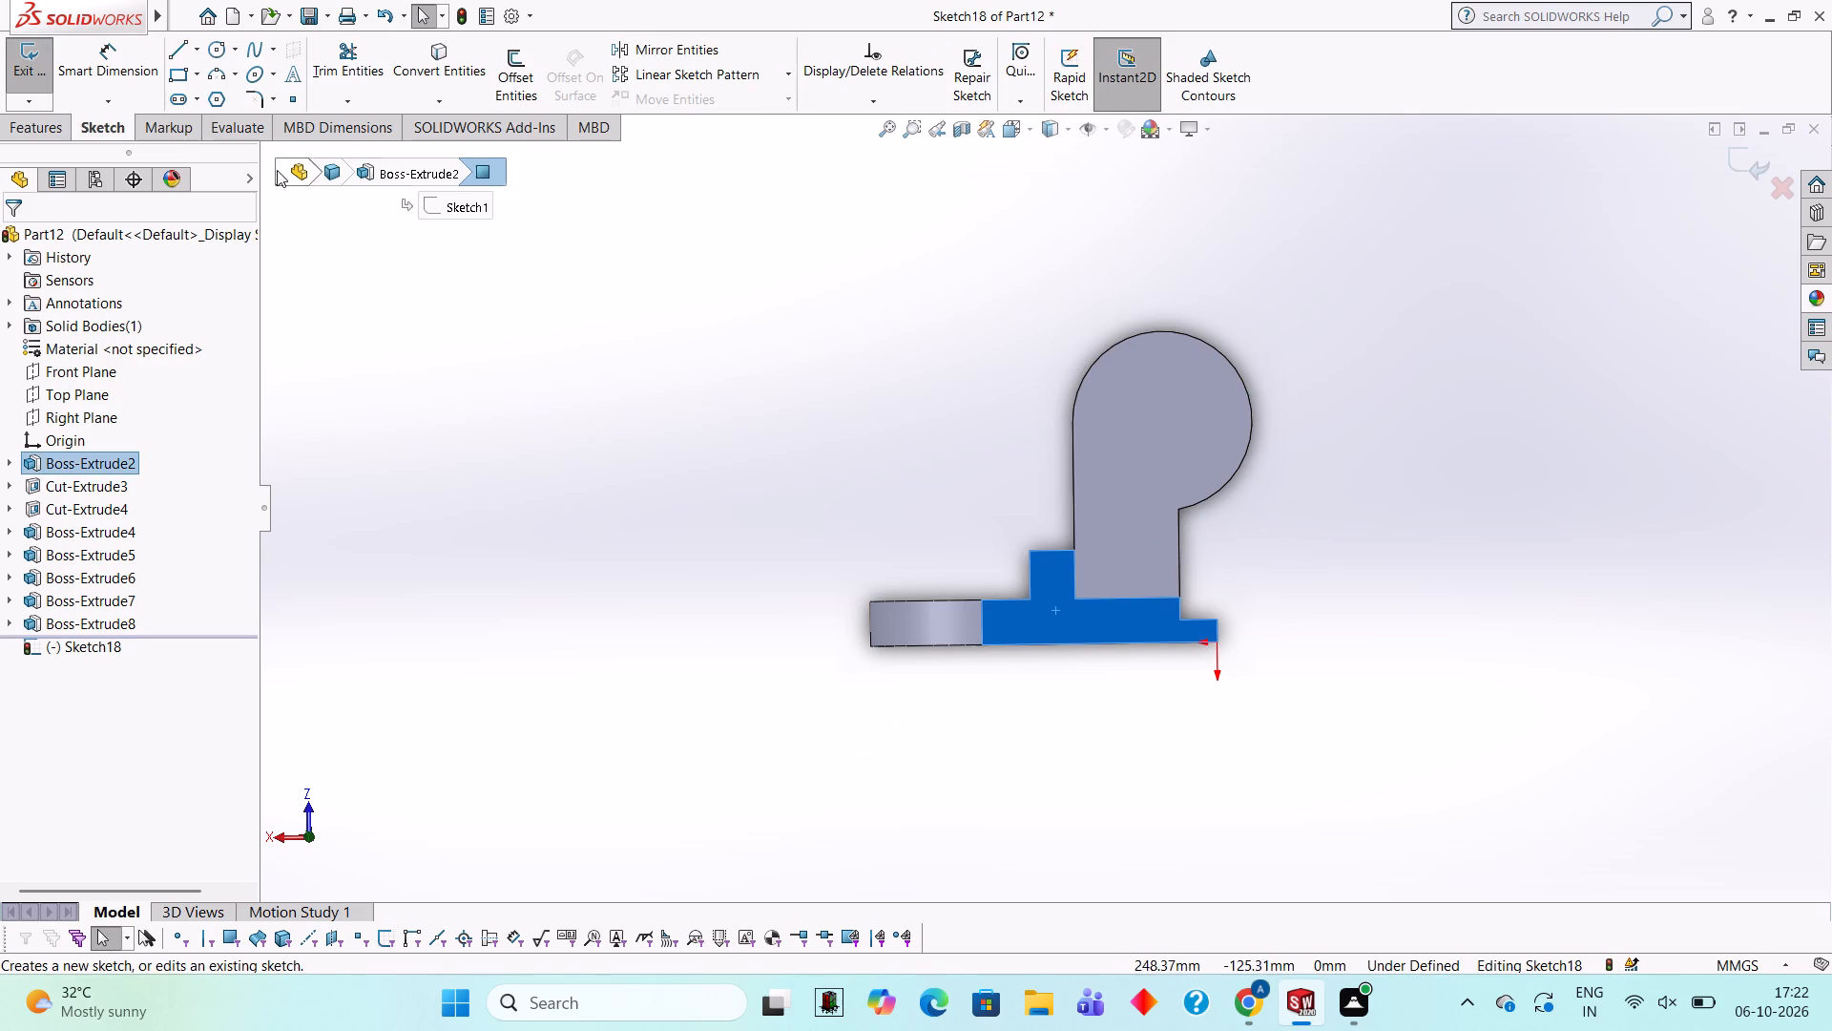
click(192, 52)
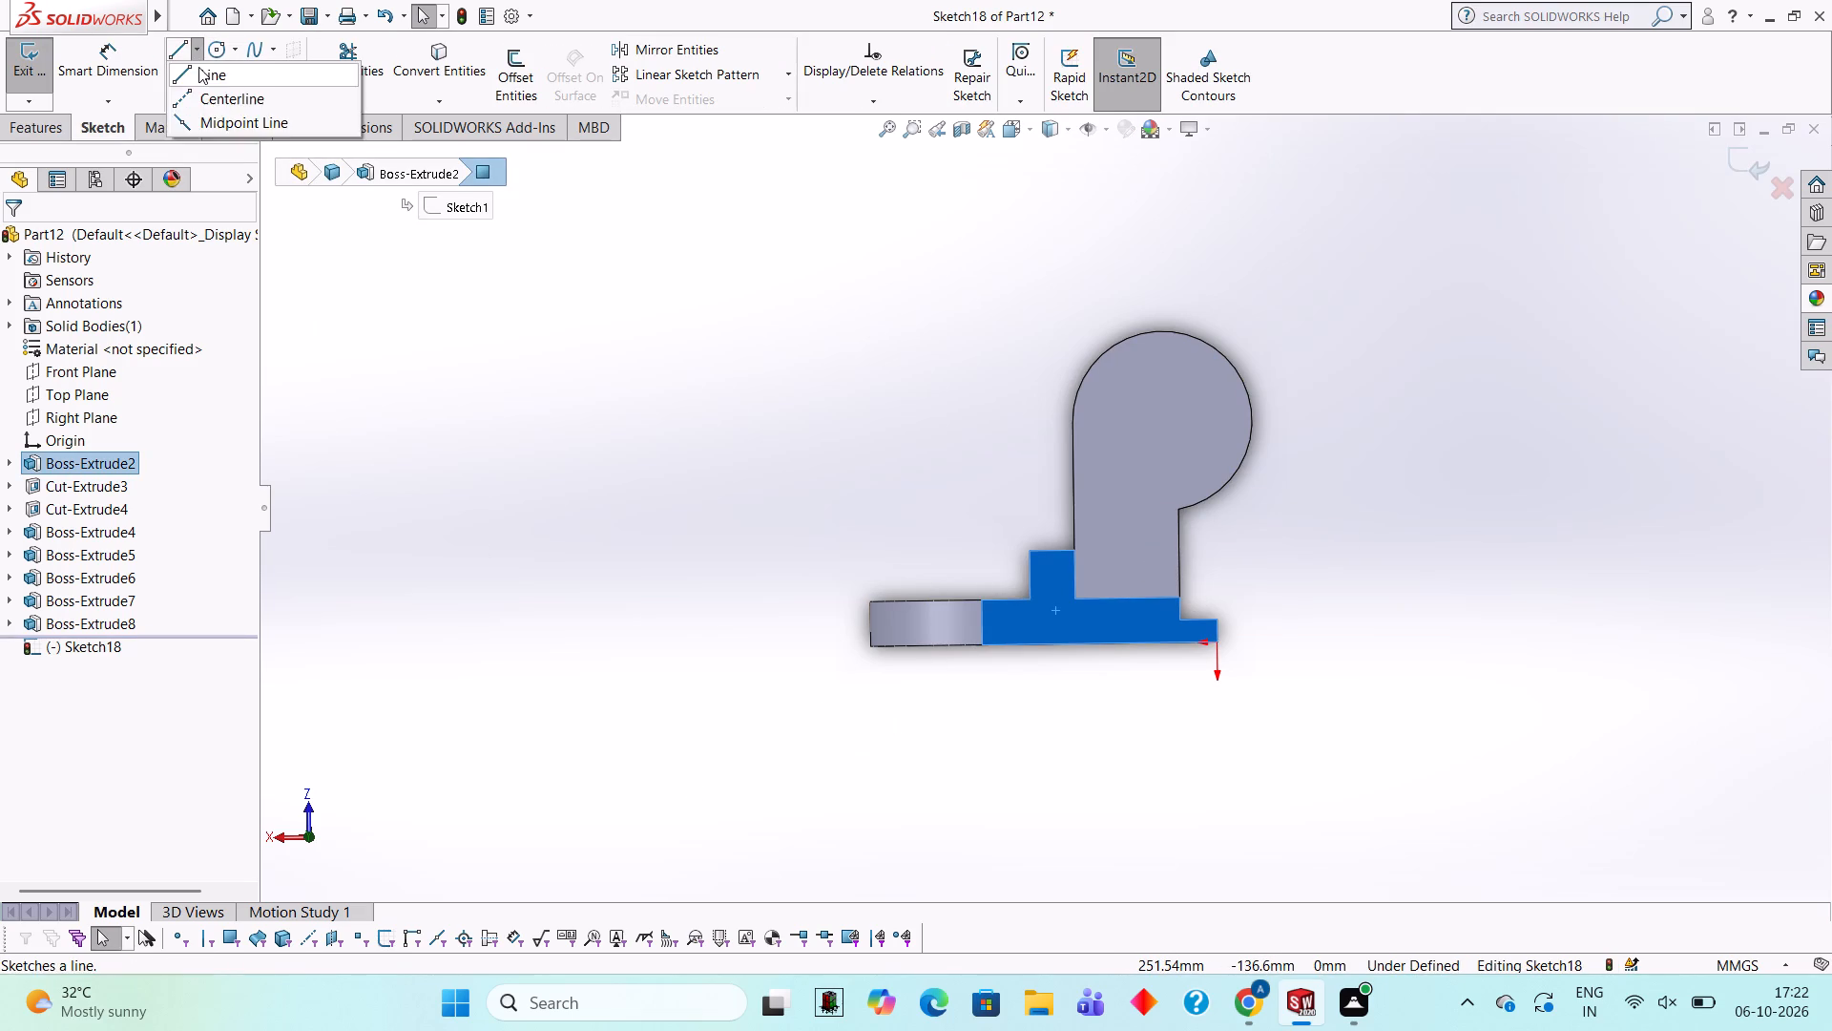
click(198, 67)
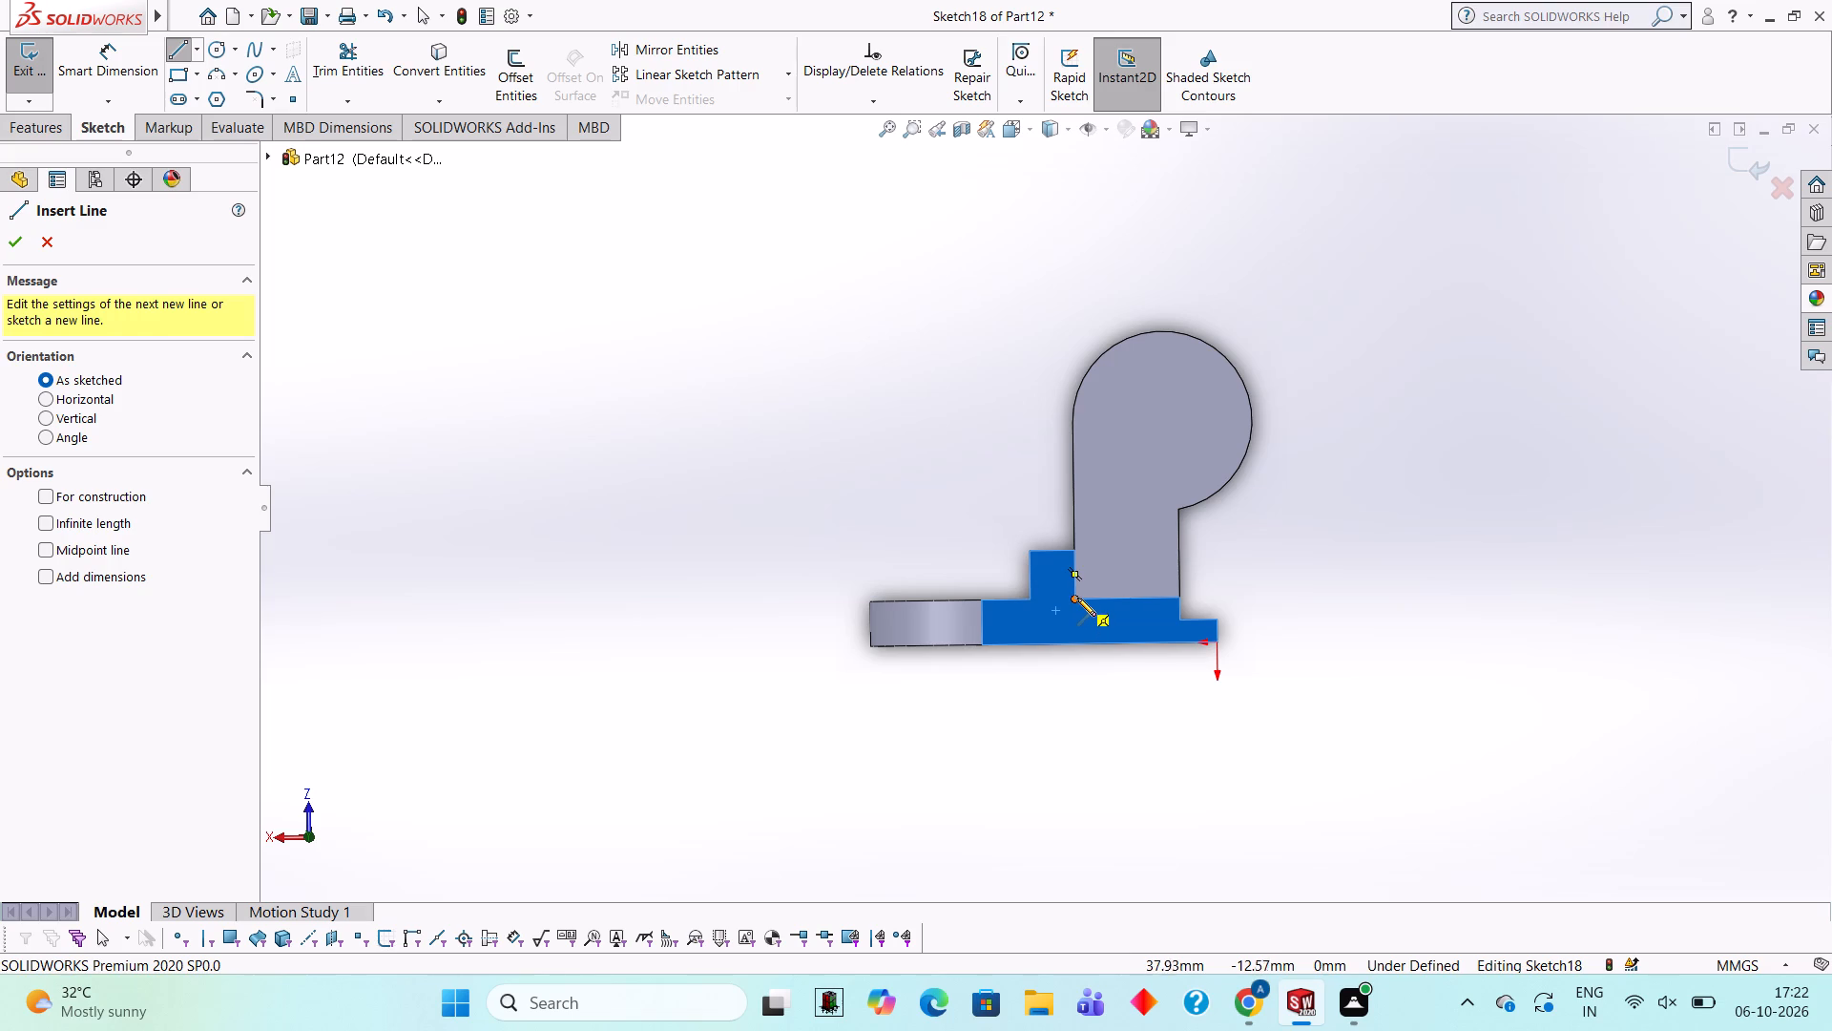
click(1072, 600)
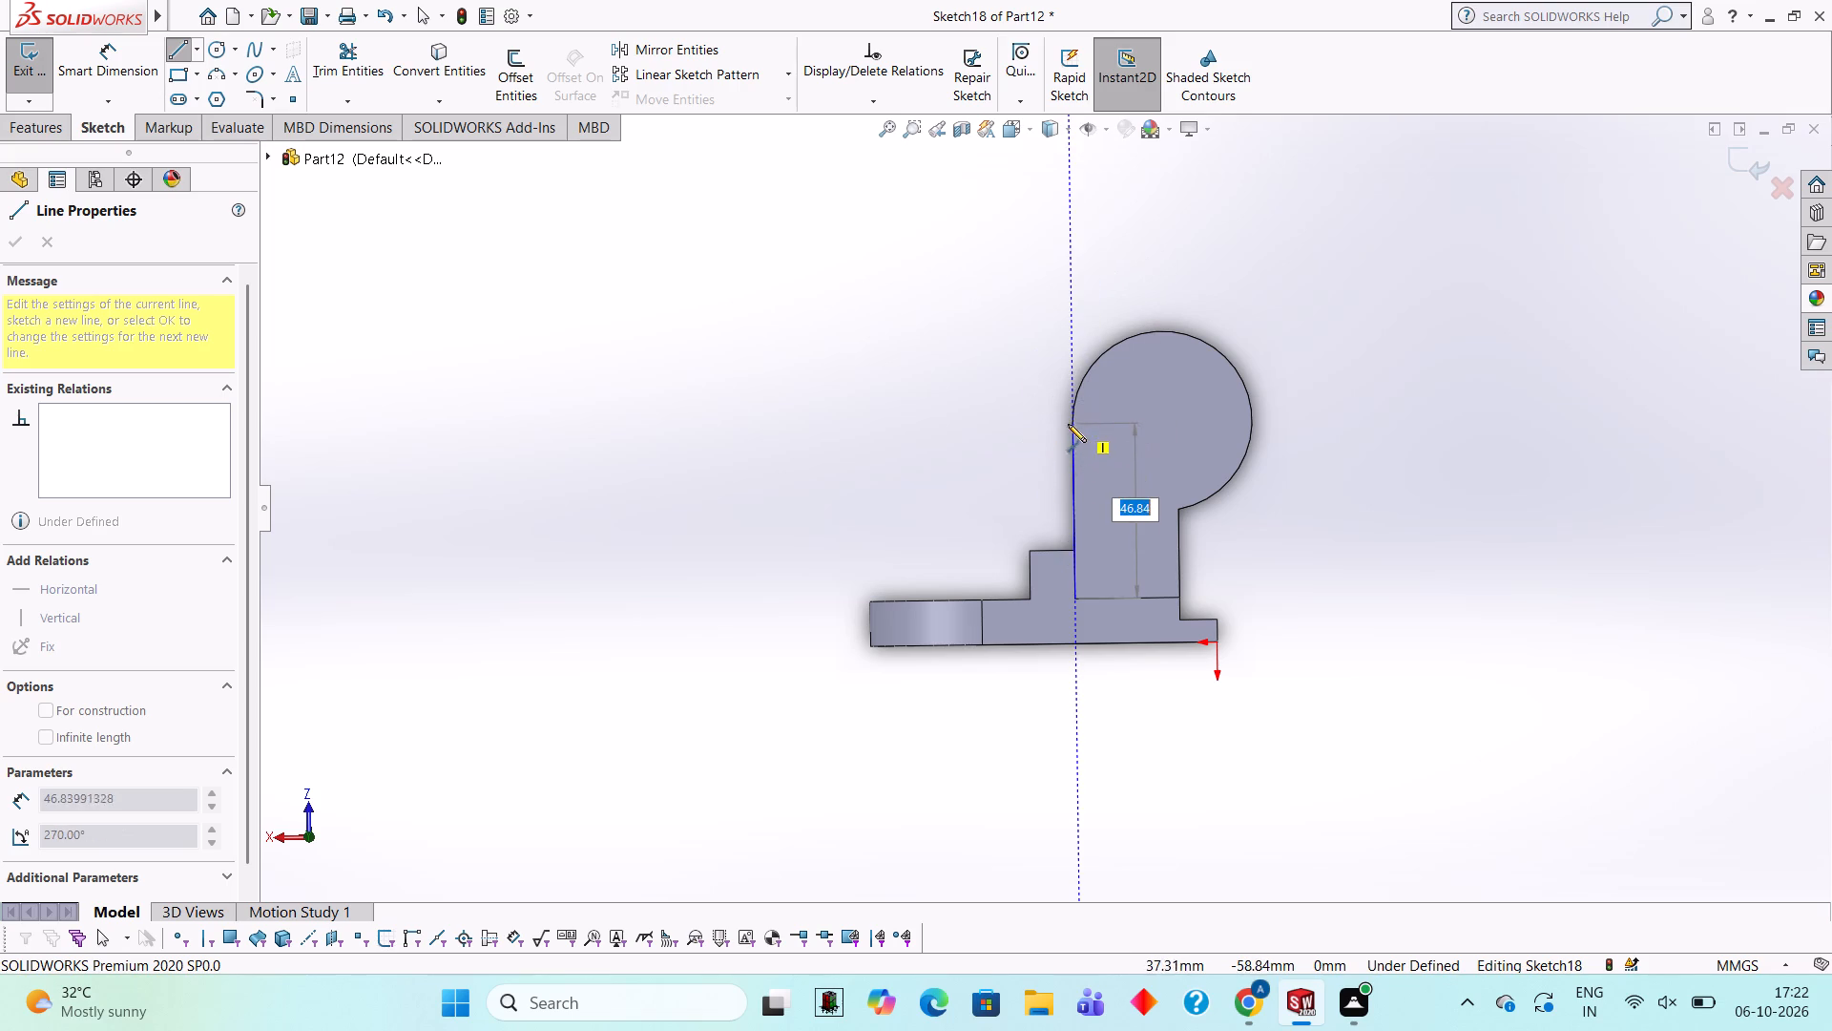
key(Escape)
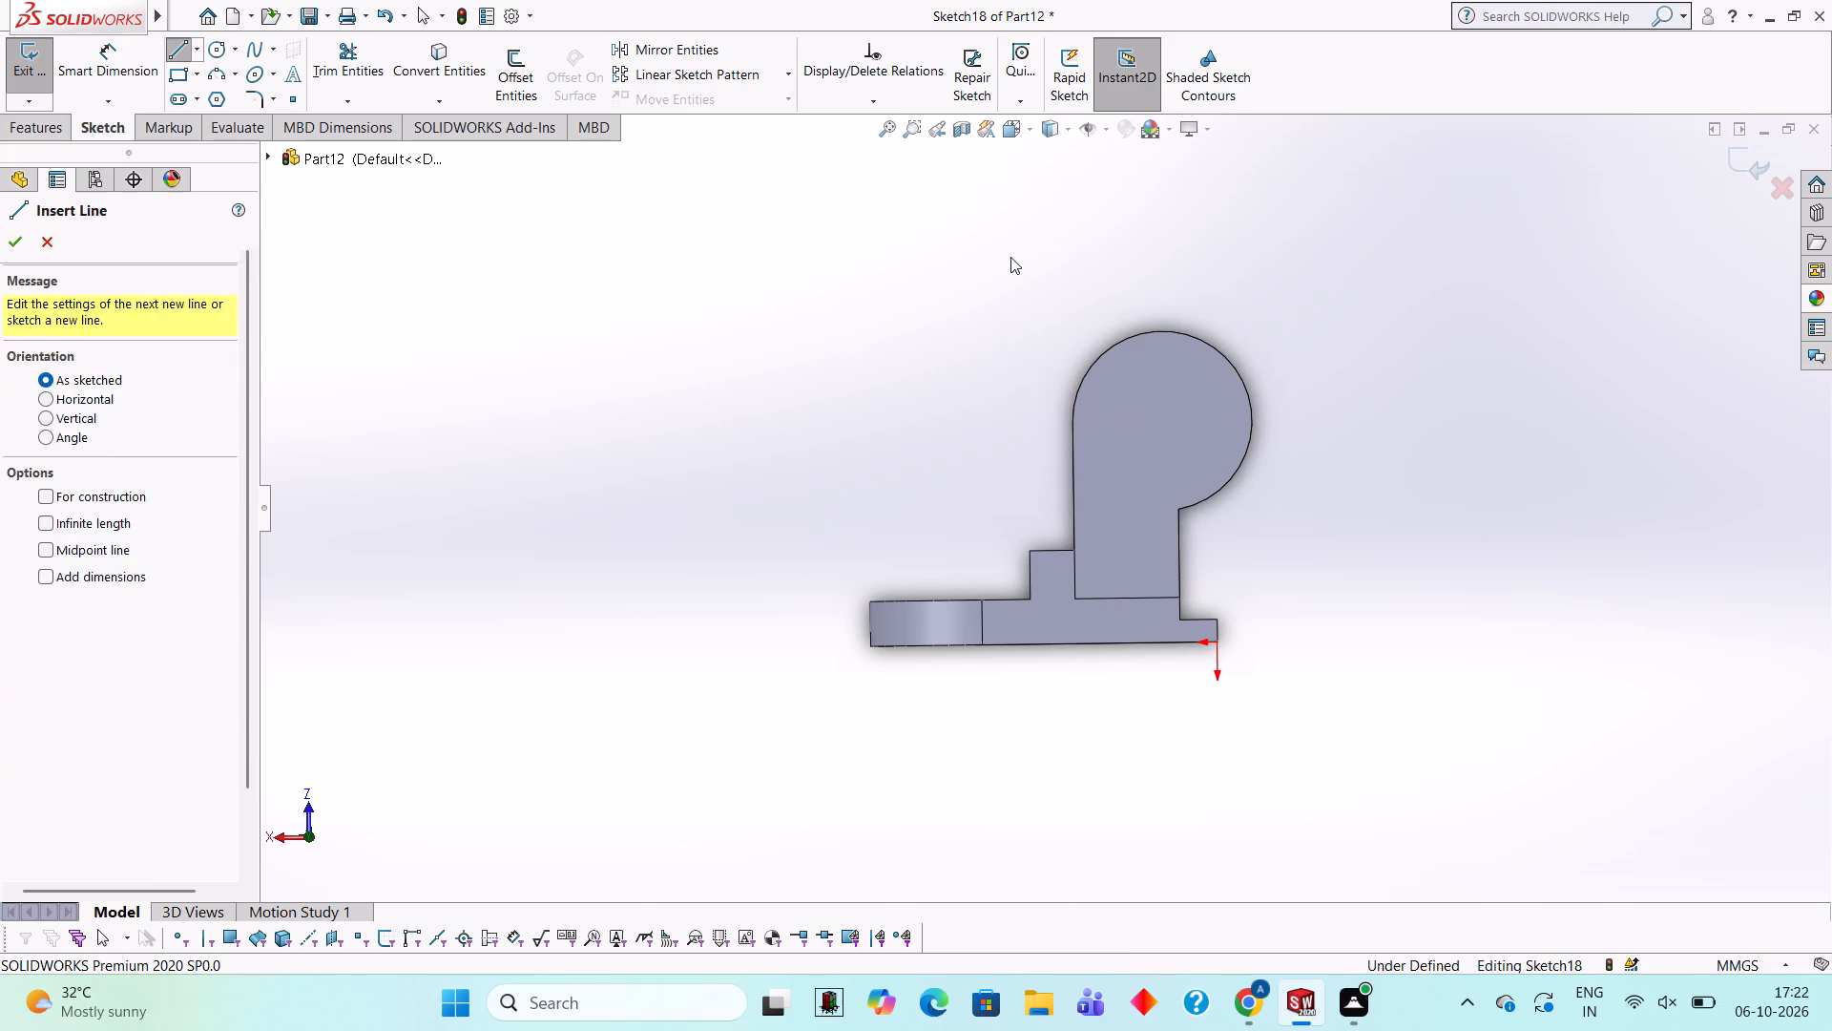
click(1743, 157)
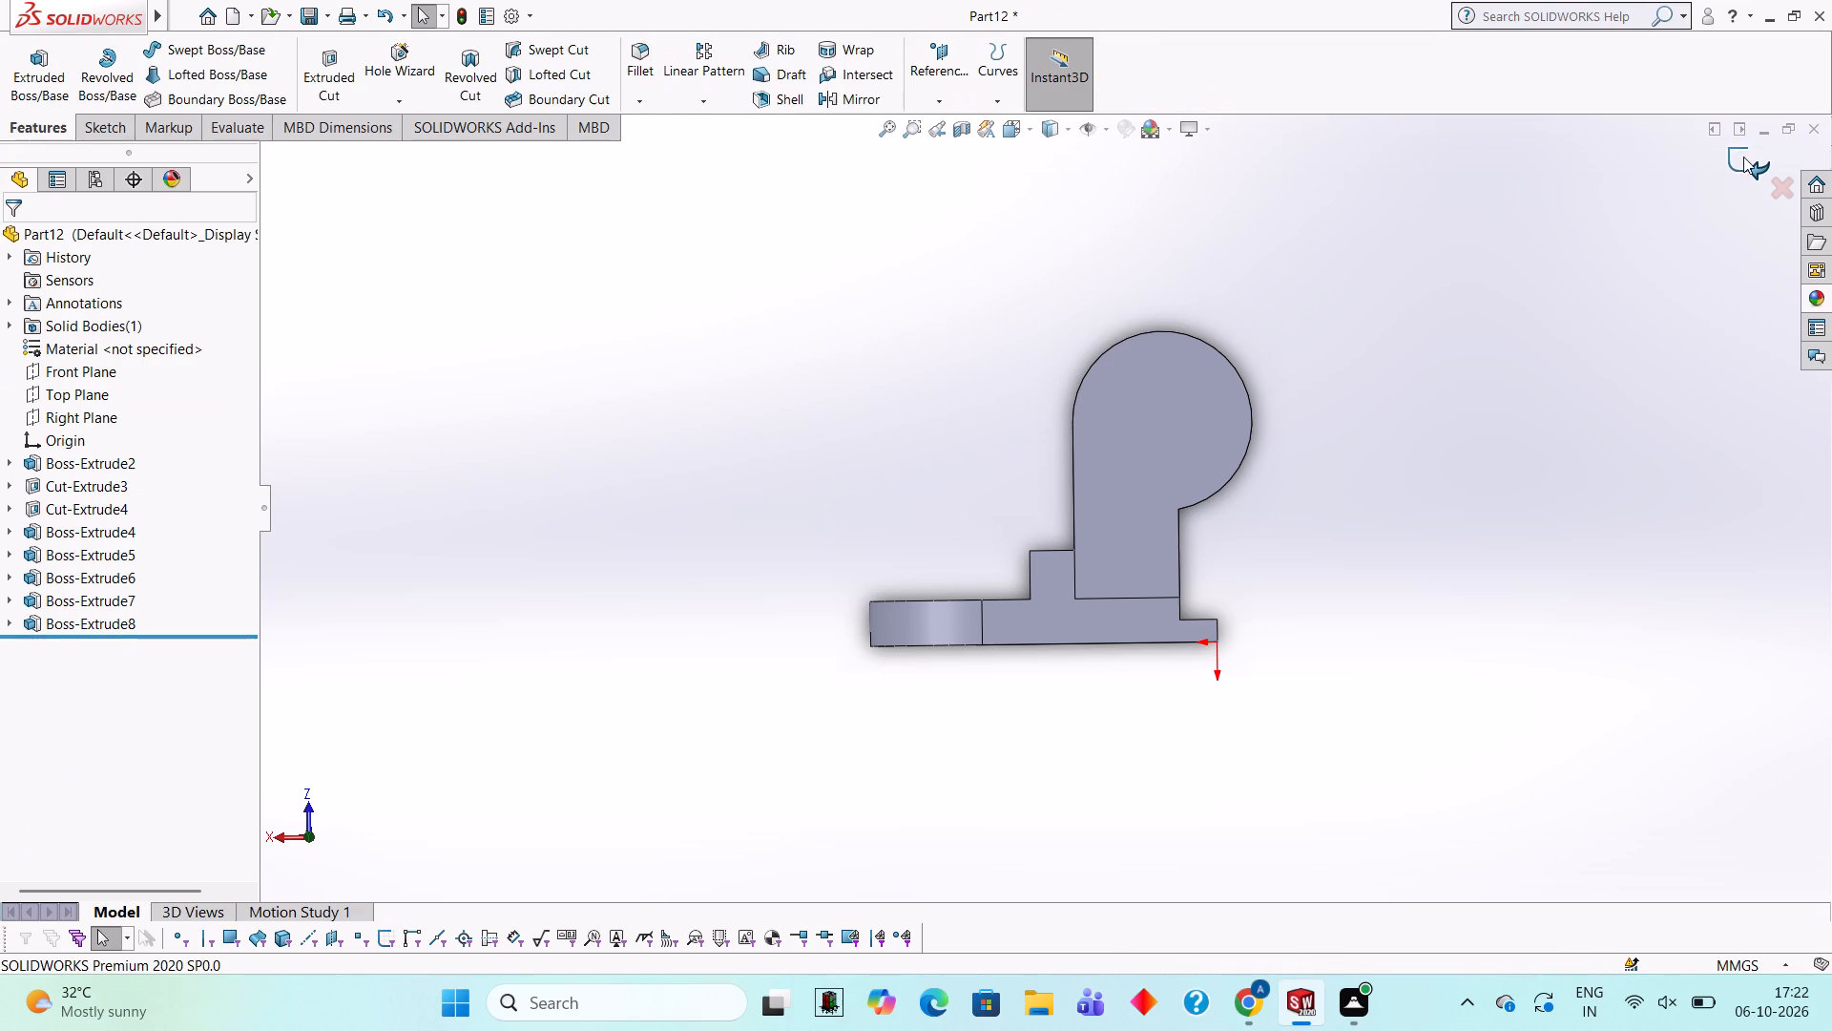
Start a sketch on the base's side face and draw a vertical line about 69 mm long up from the rib's lower inner corner.
click(1060, 600)
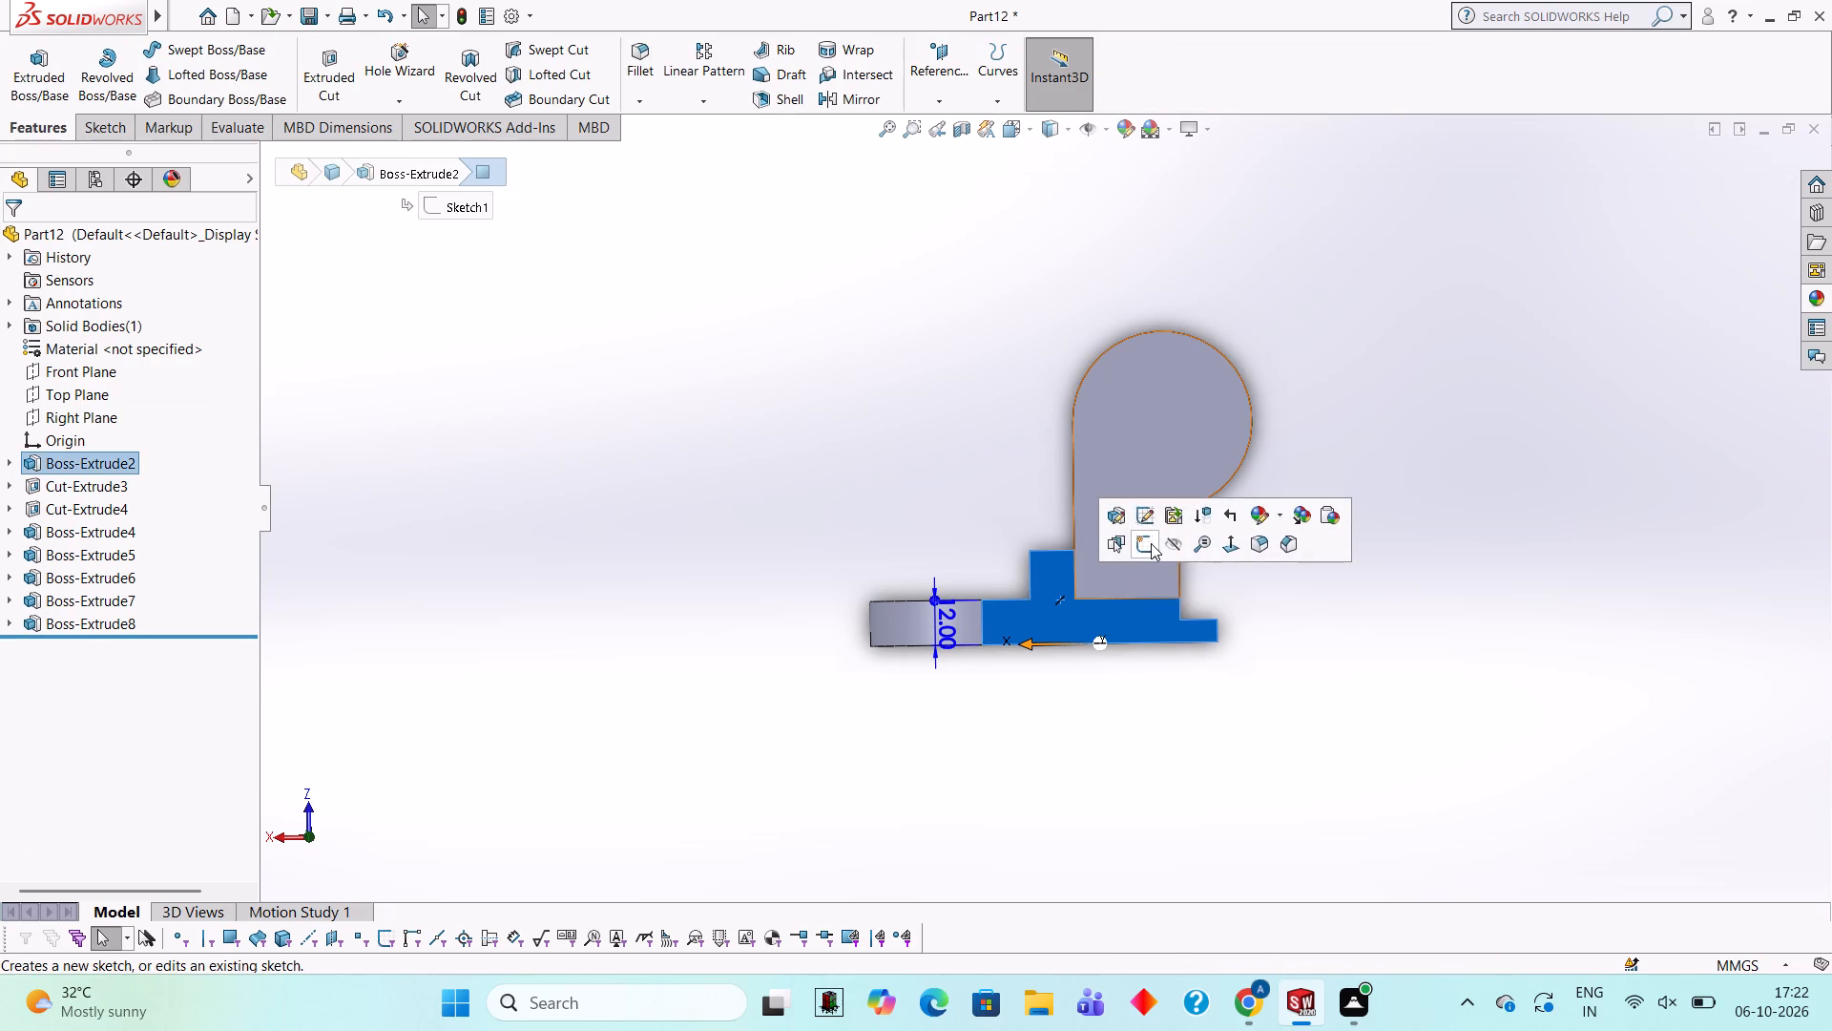
click(1151, 543)
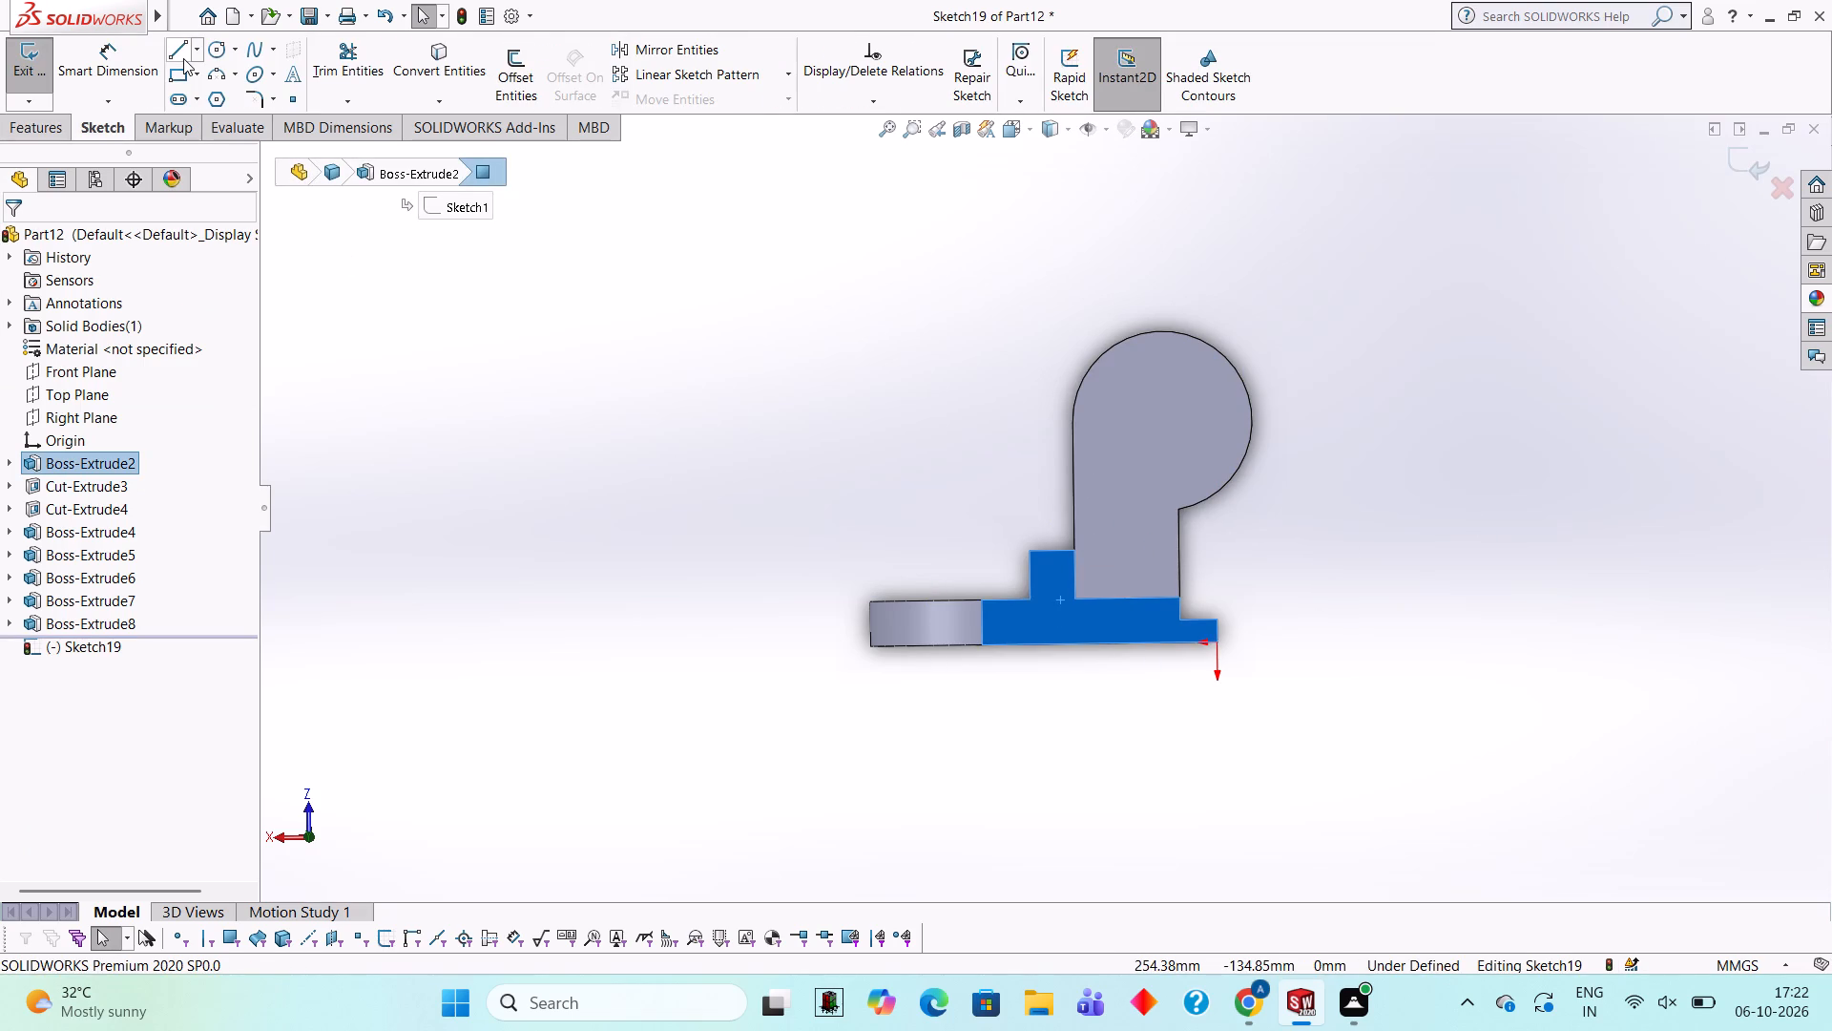
click(183, 58)
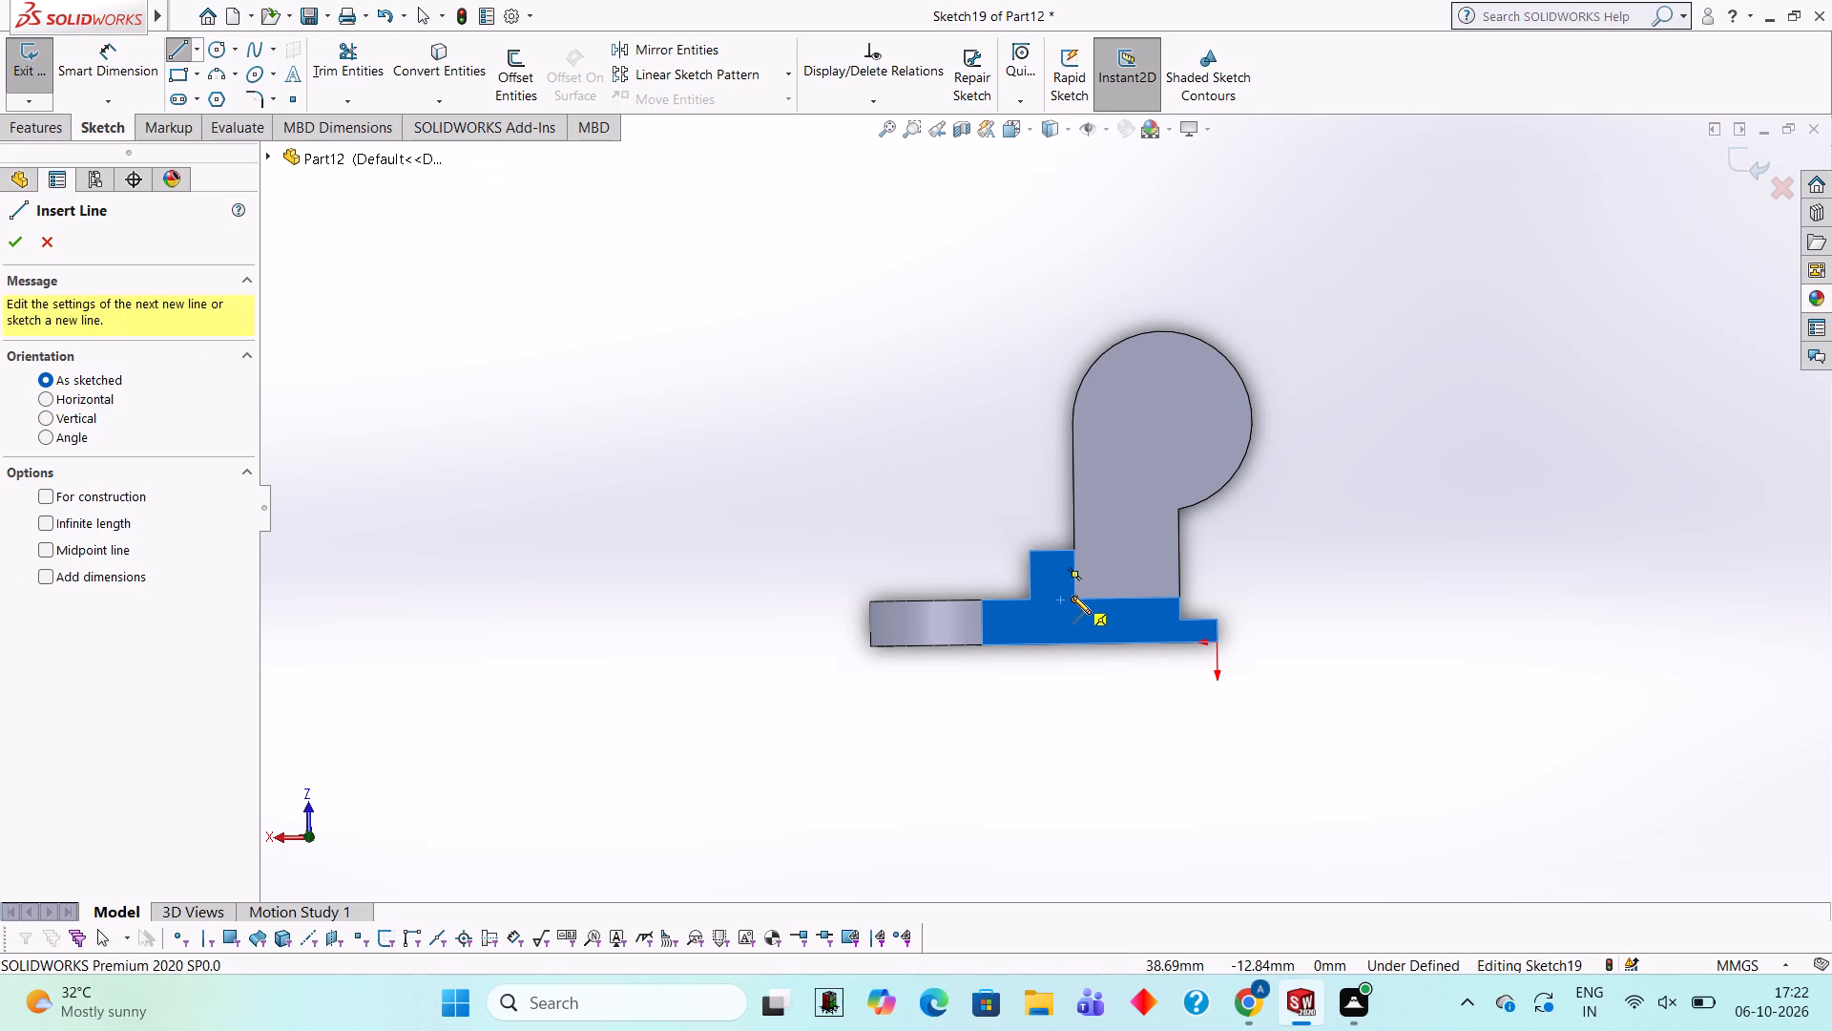
click(1072, 596)
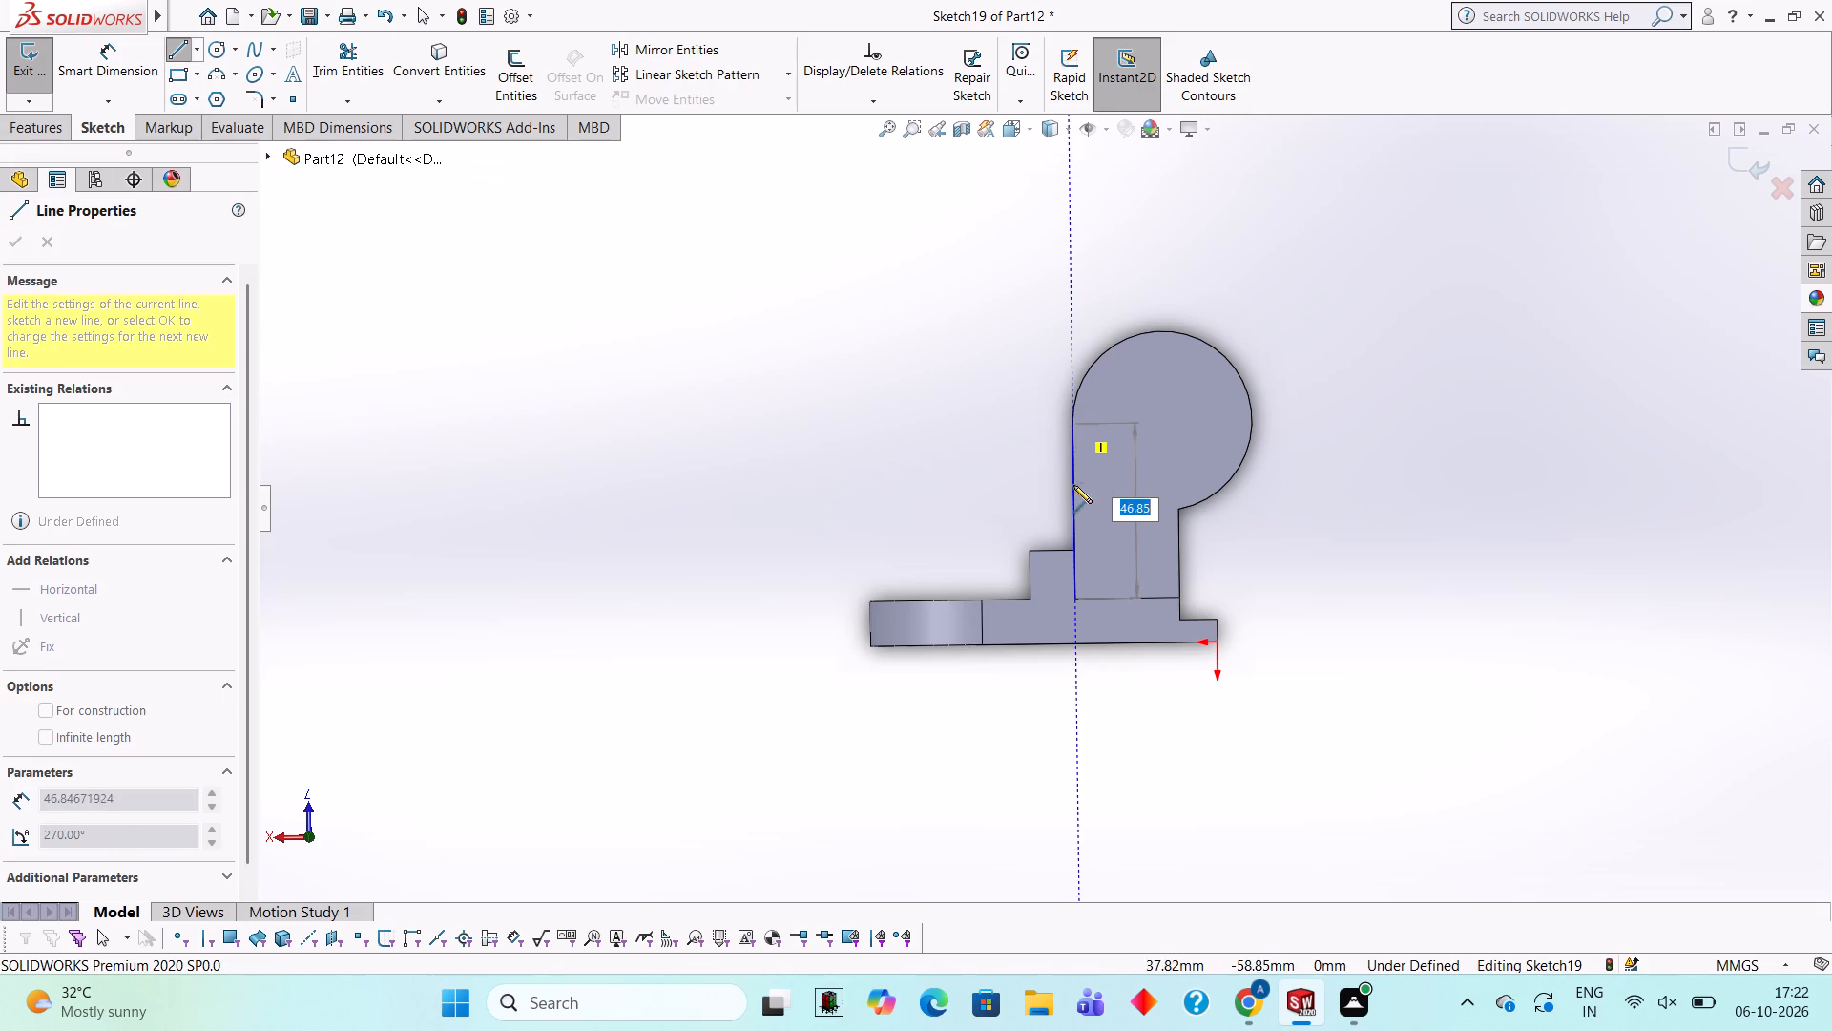
click(1072, 342)
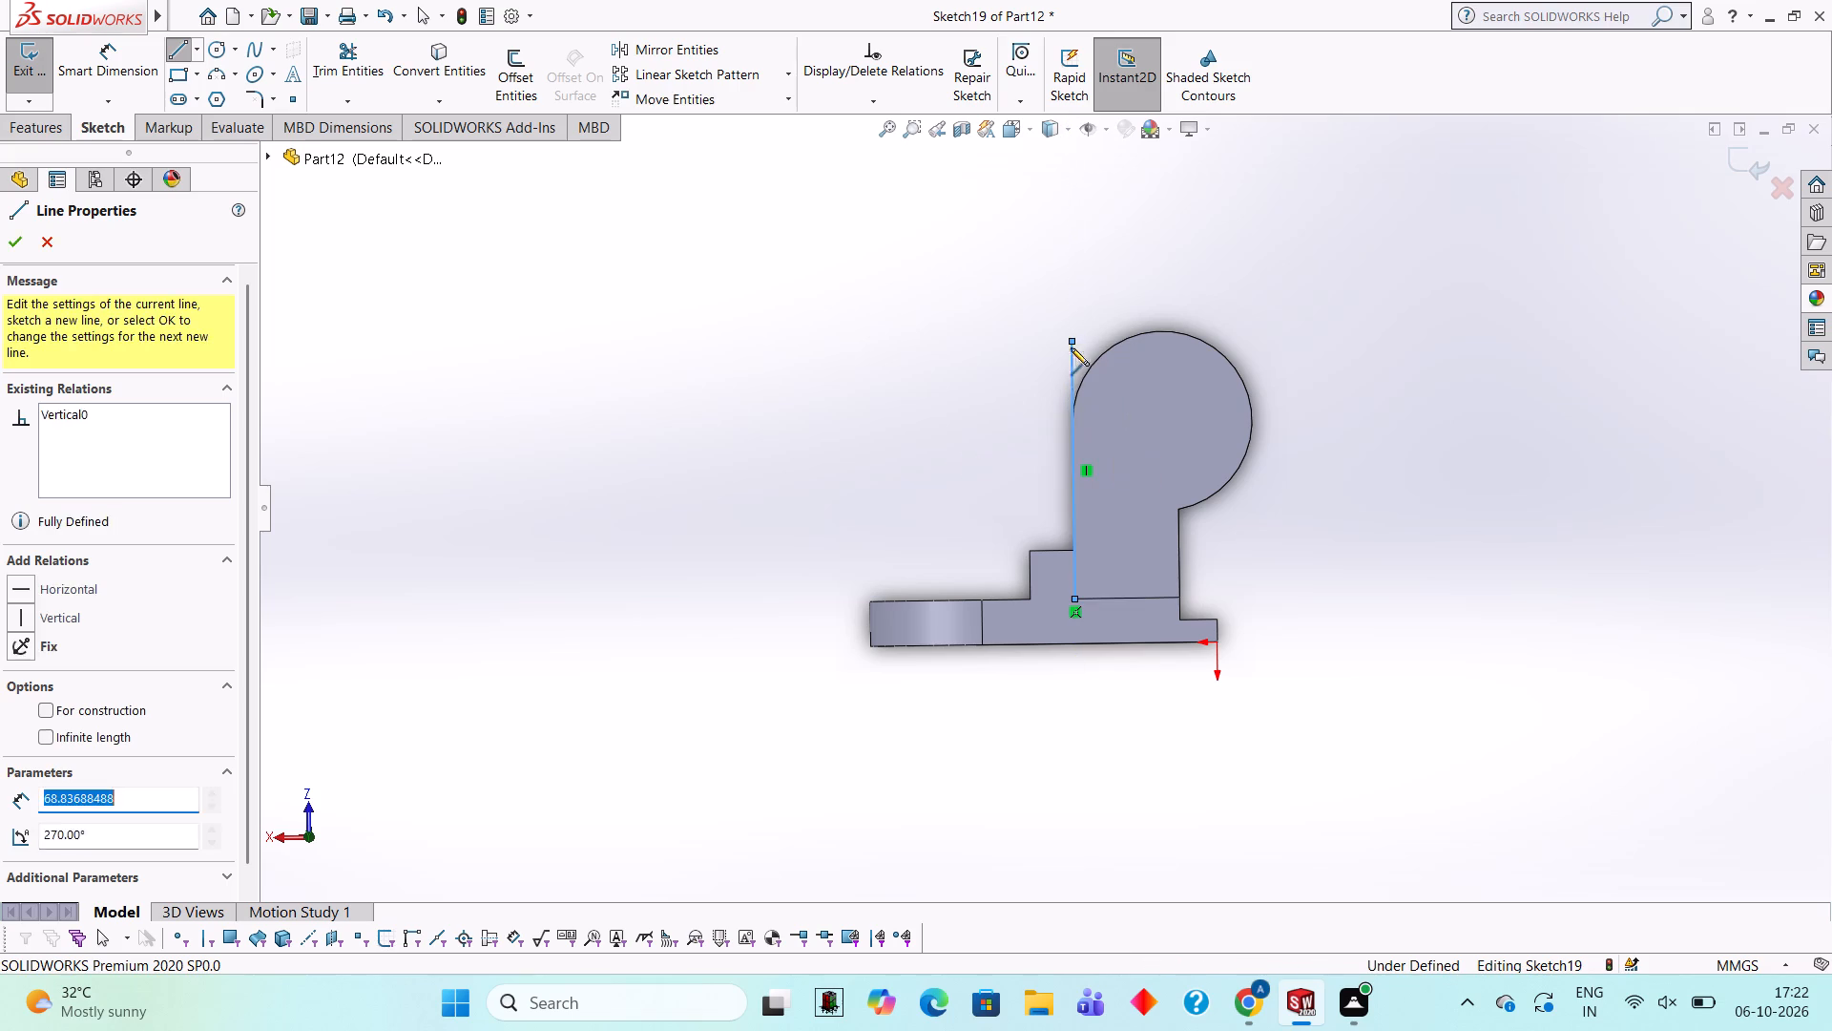
key(Escape)
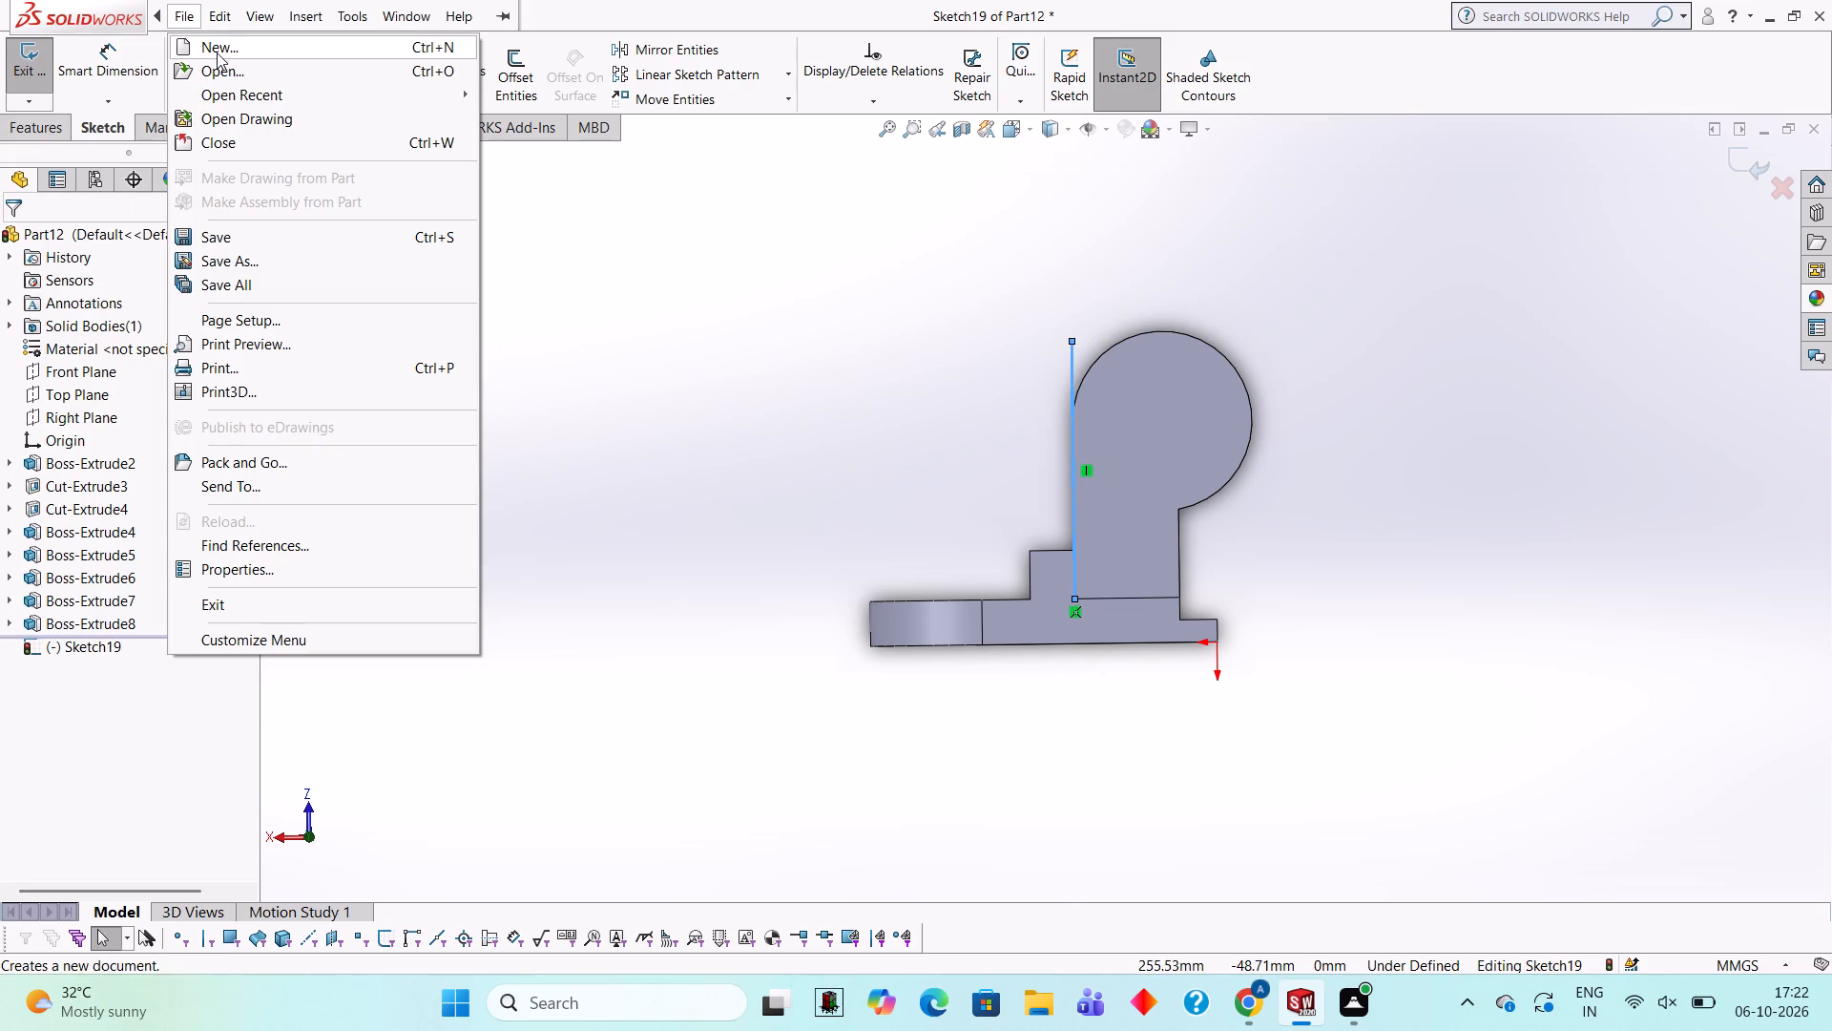
key(Escape)
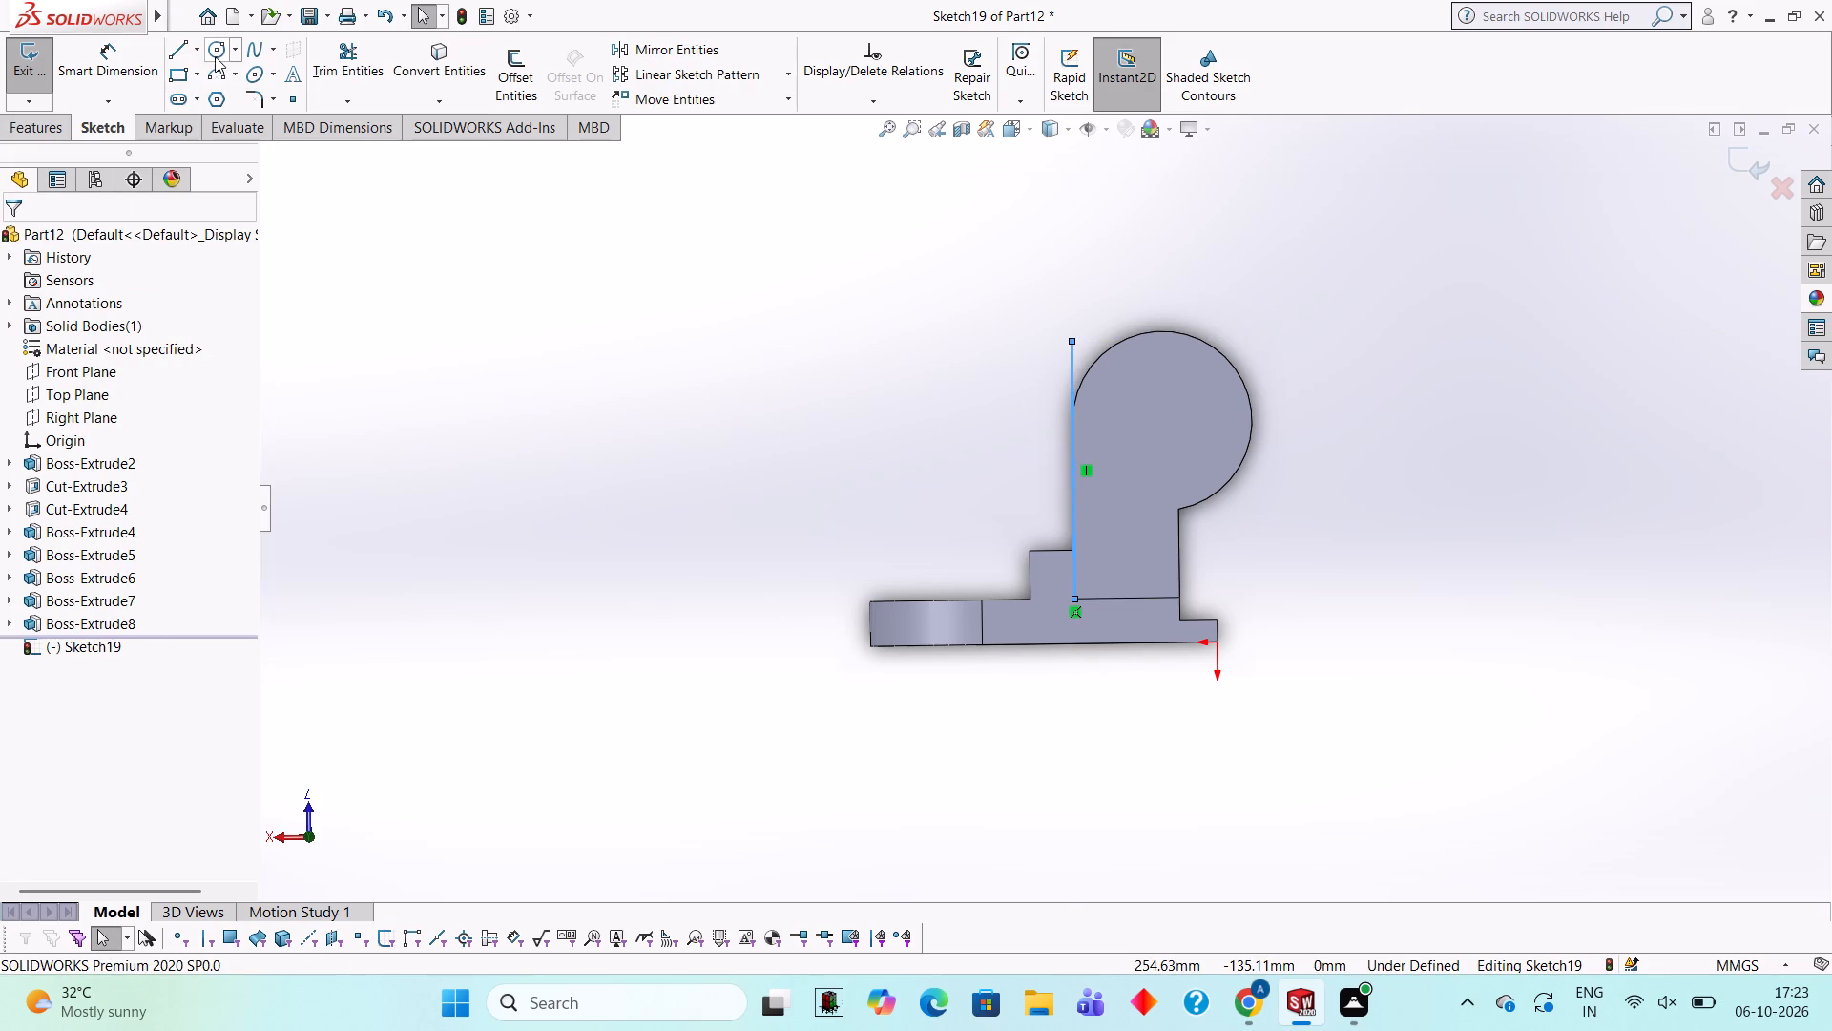
Draw a 48 mm diameter circle centred on the lug's round head.
click(218, 38)
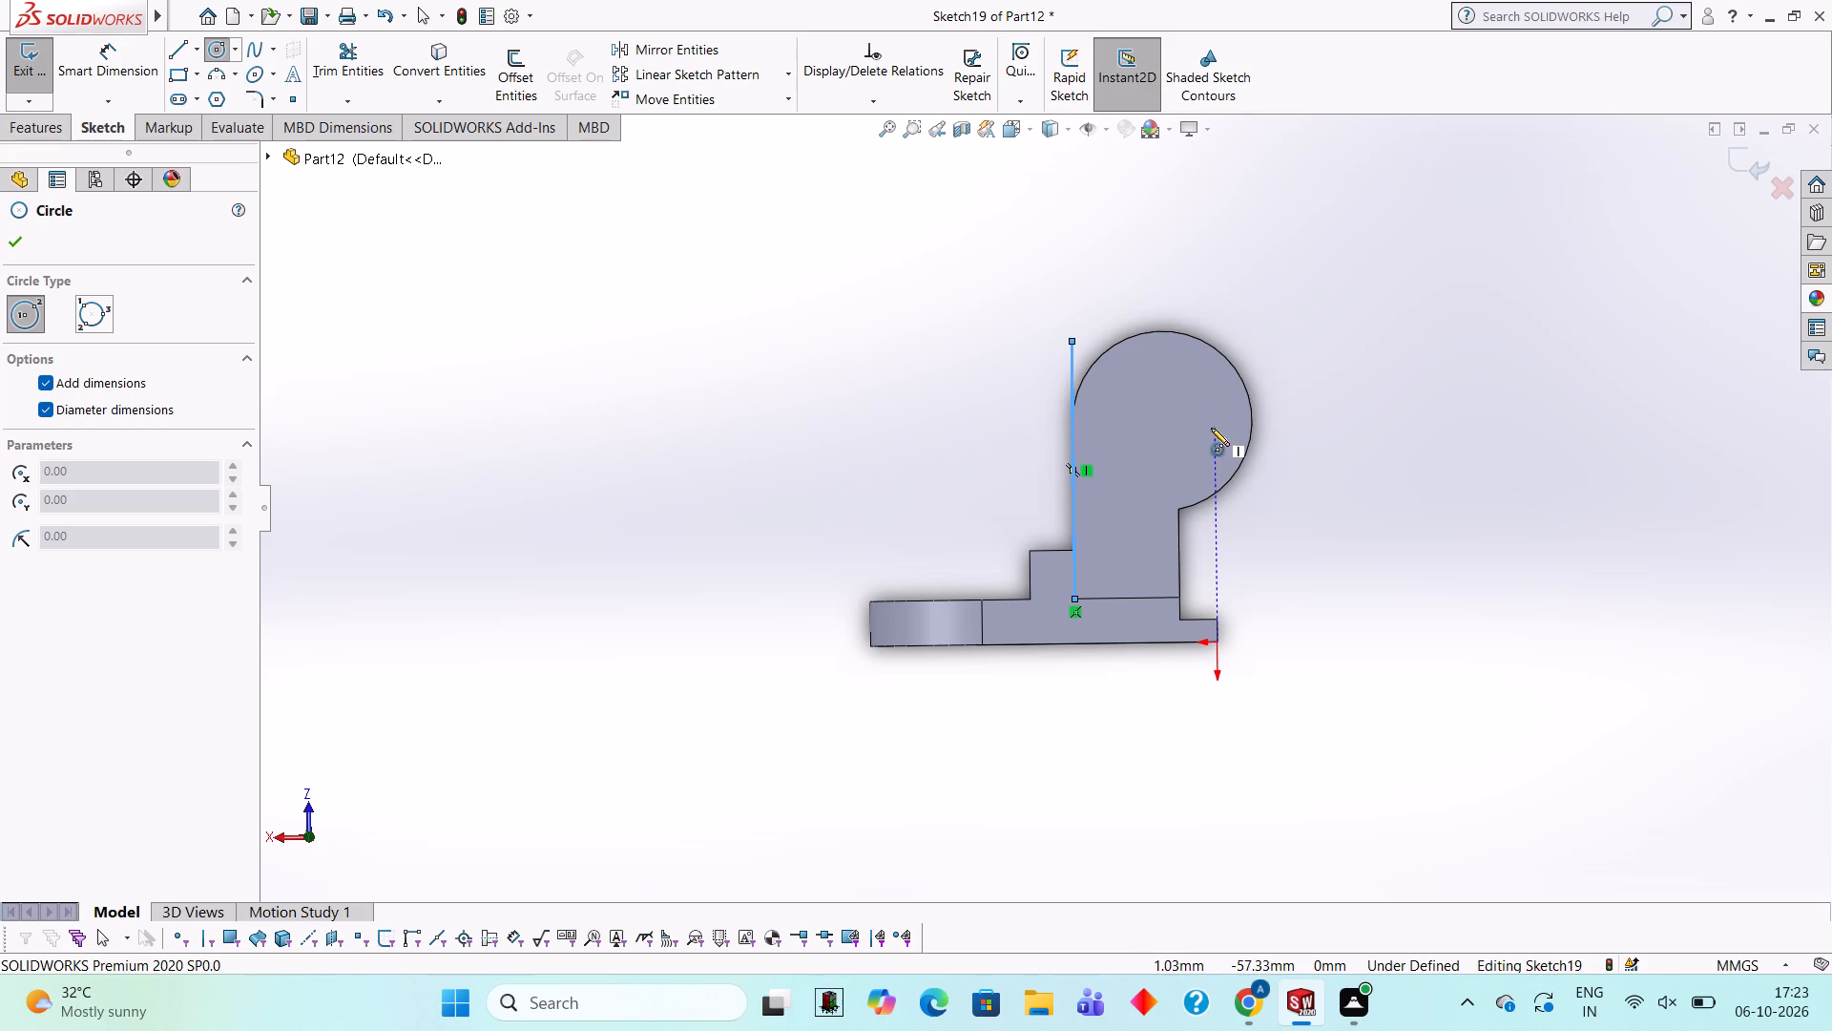
click(1162, 422)
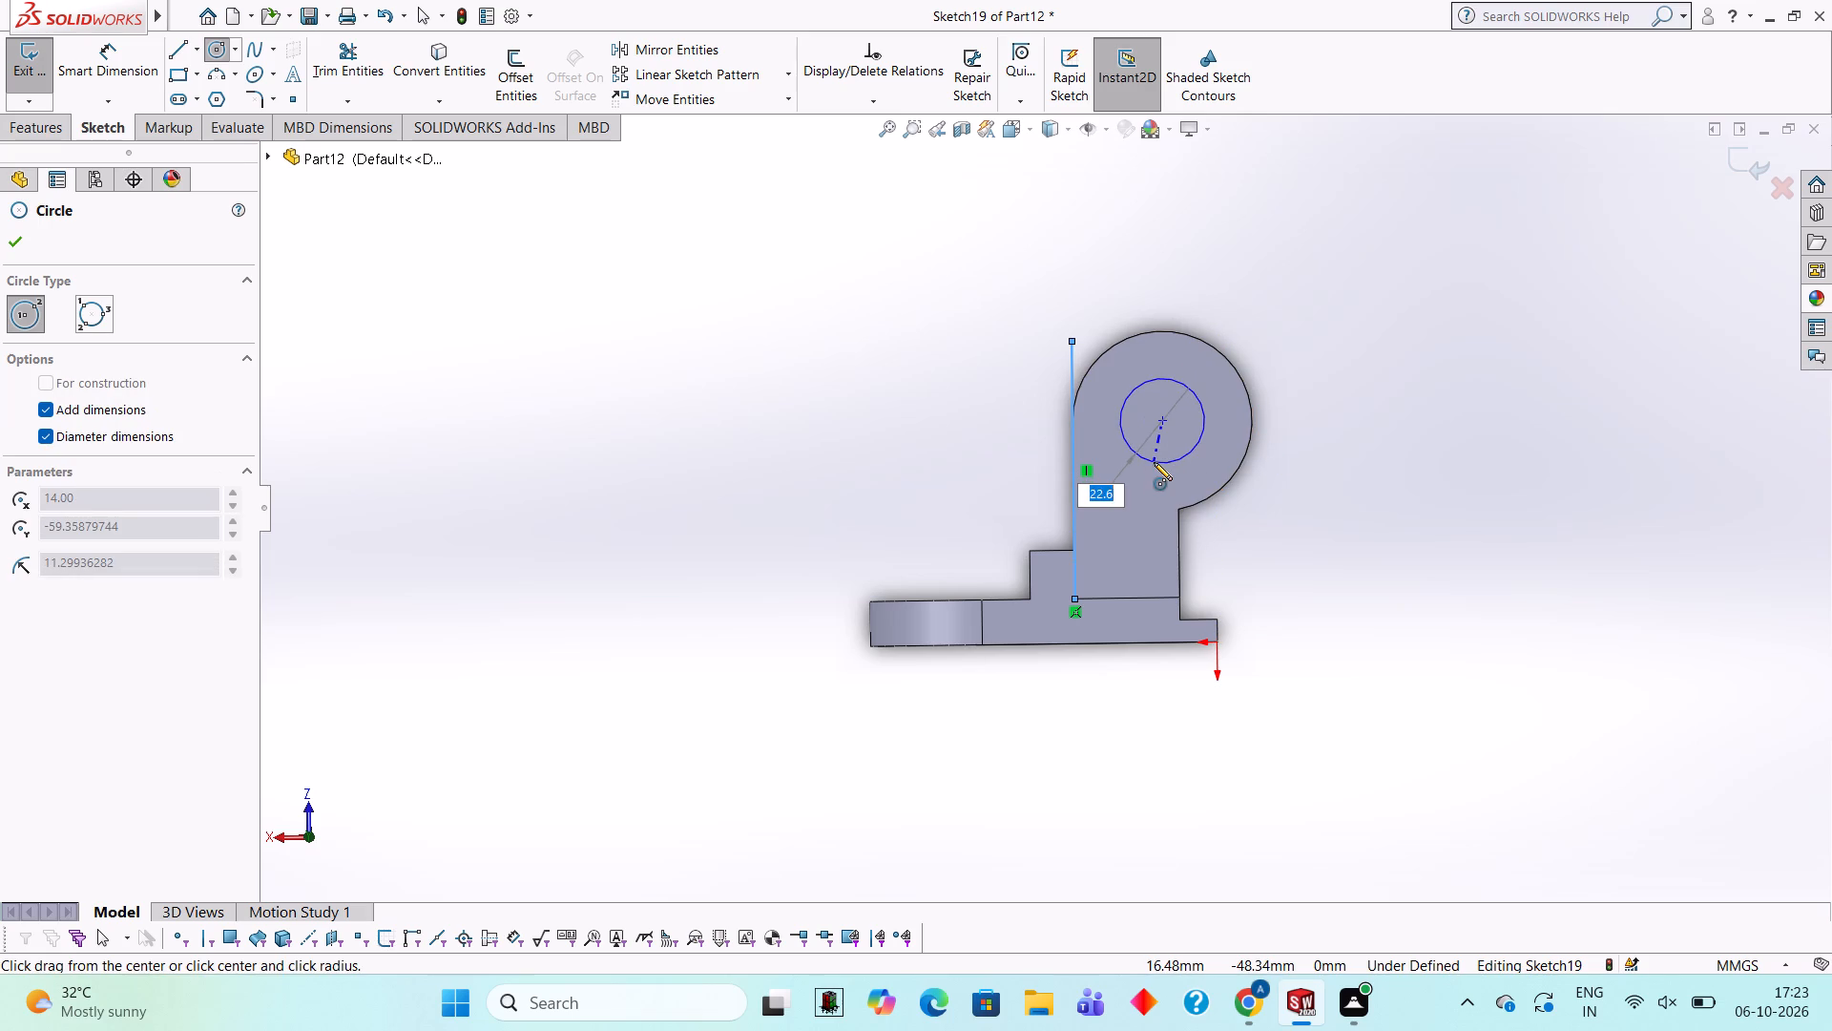
text(48)
key(Return)
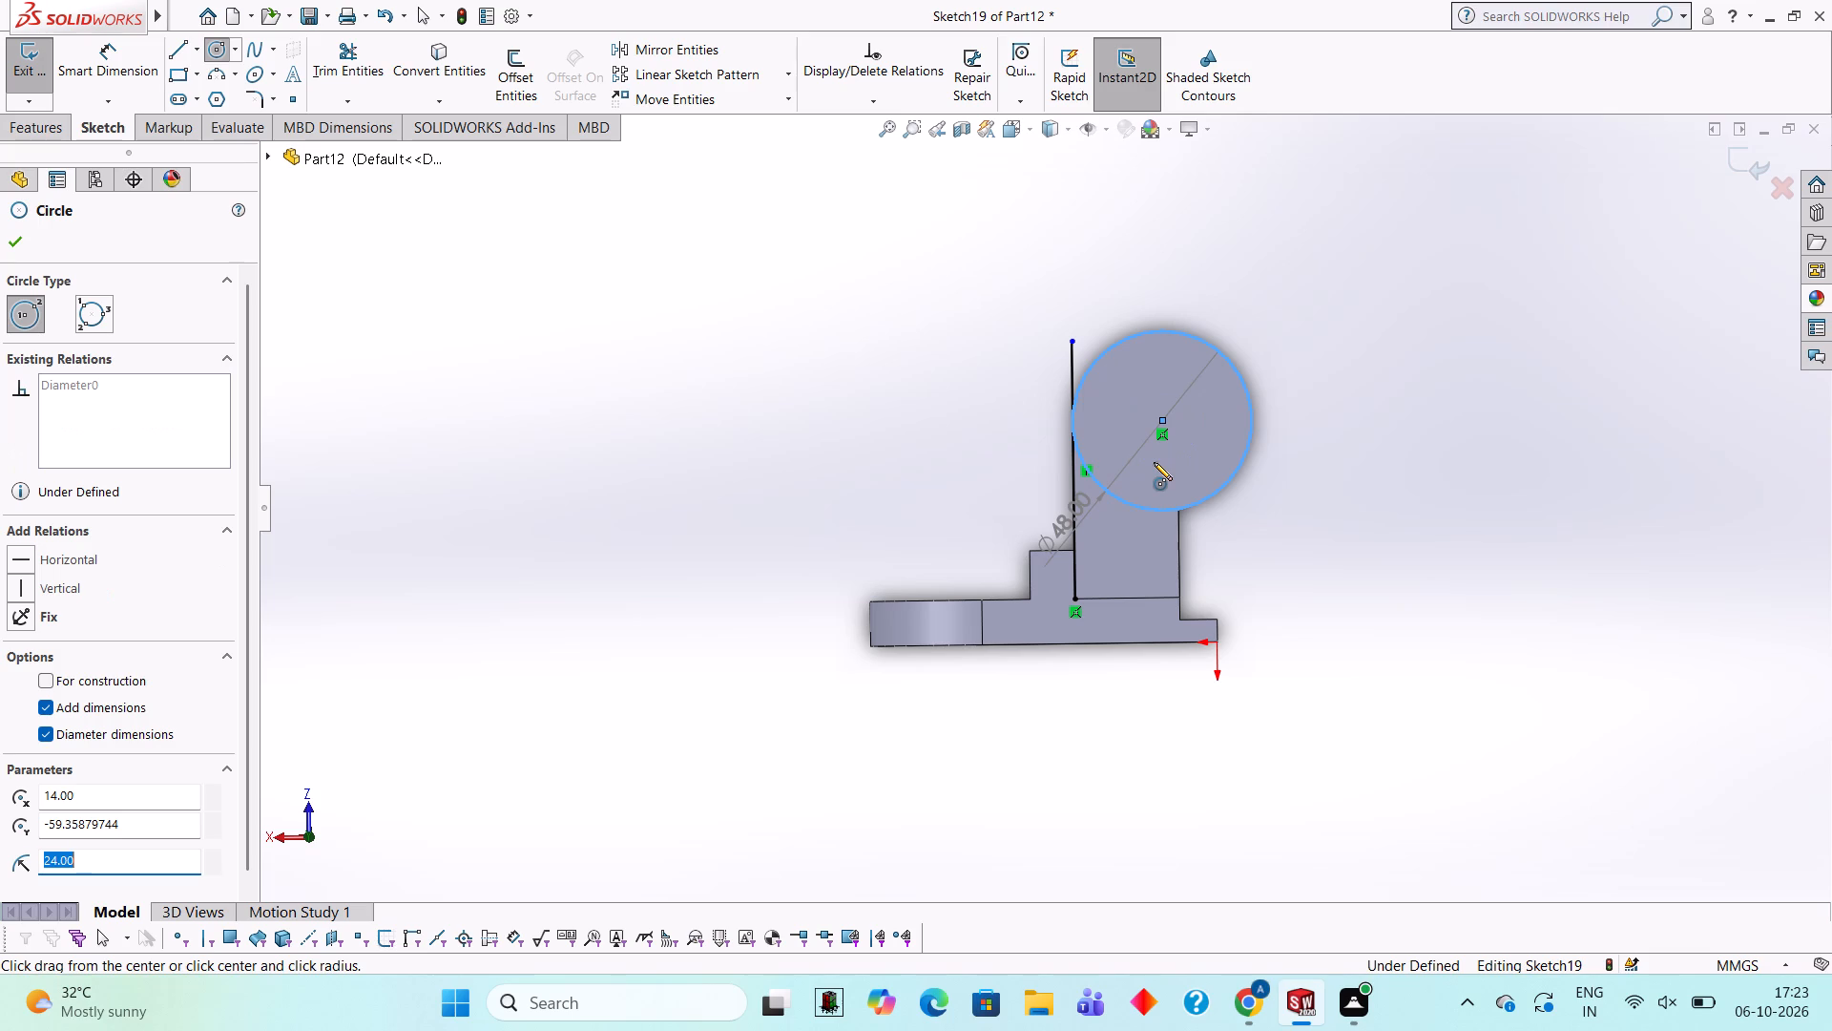
Draw a vertical line about 23 mm long from the lug's outer base corner up to the 48 mm circle.
click(174, 54)
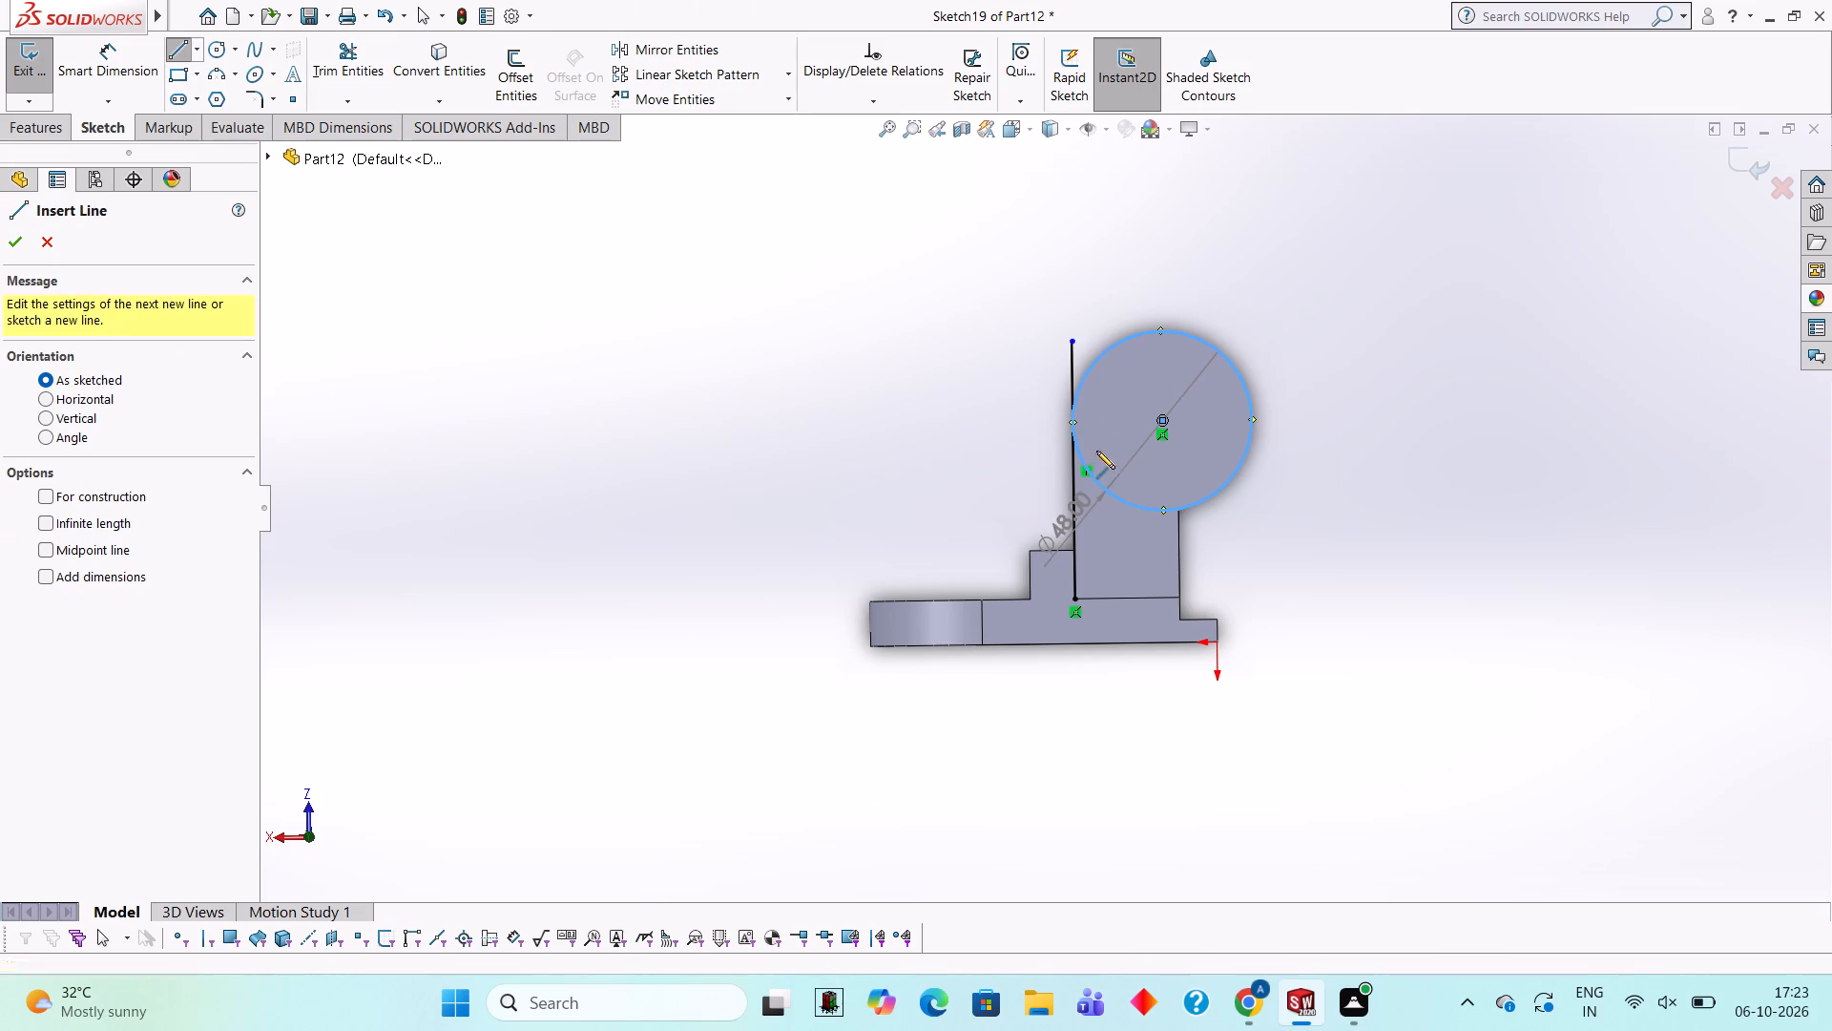
scroll(1073, 368, down, 8)
scroll(1060, 539, down, 4)
scroll(1047, 660, down, 20)
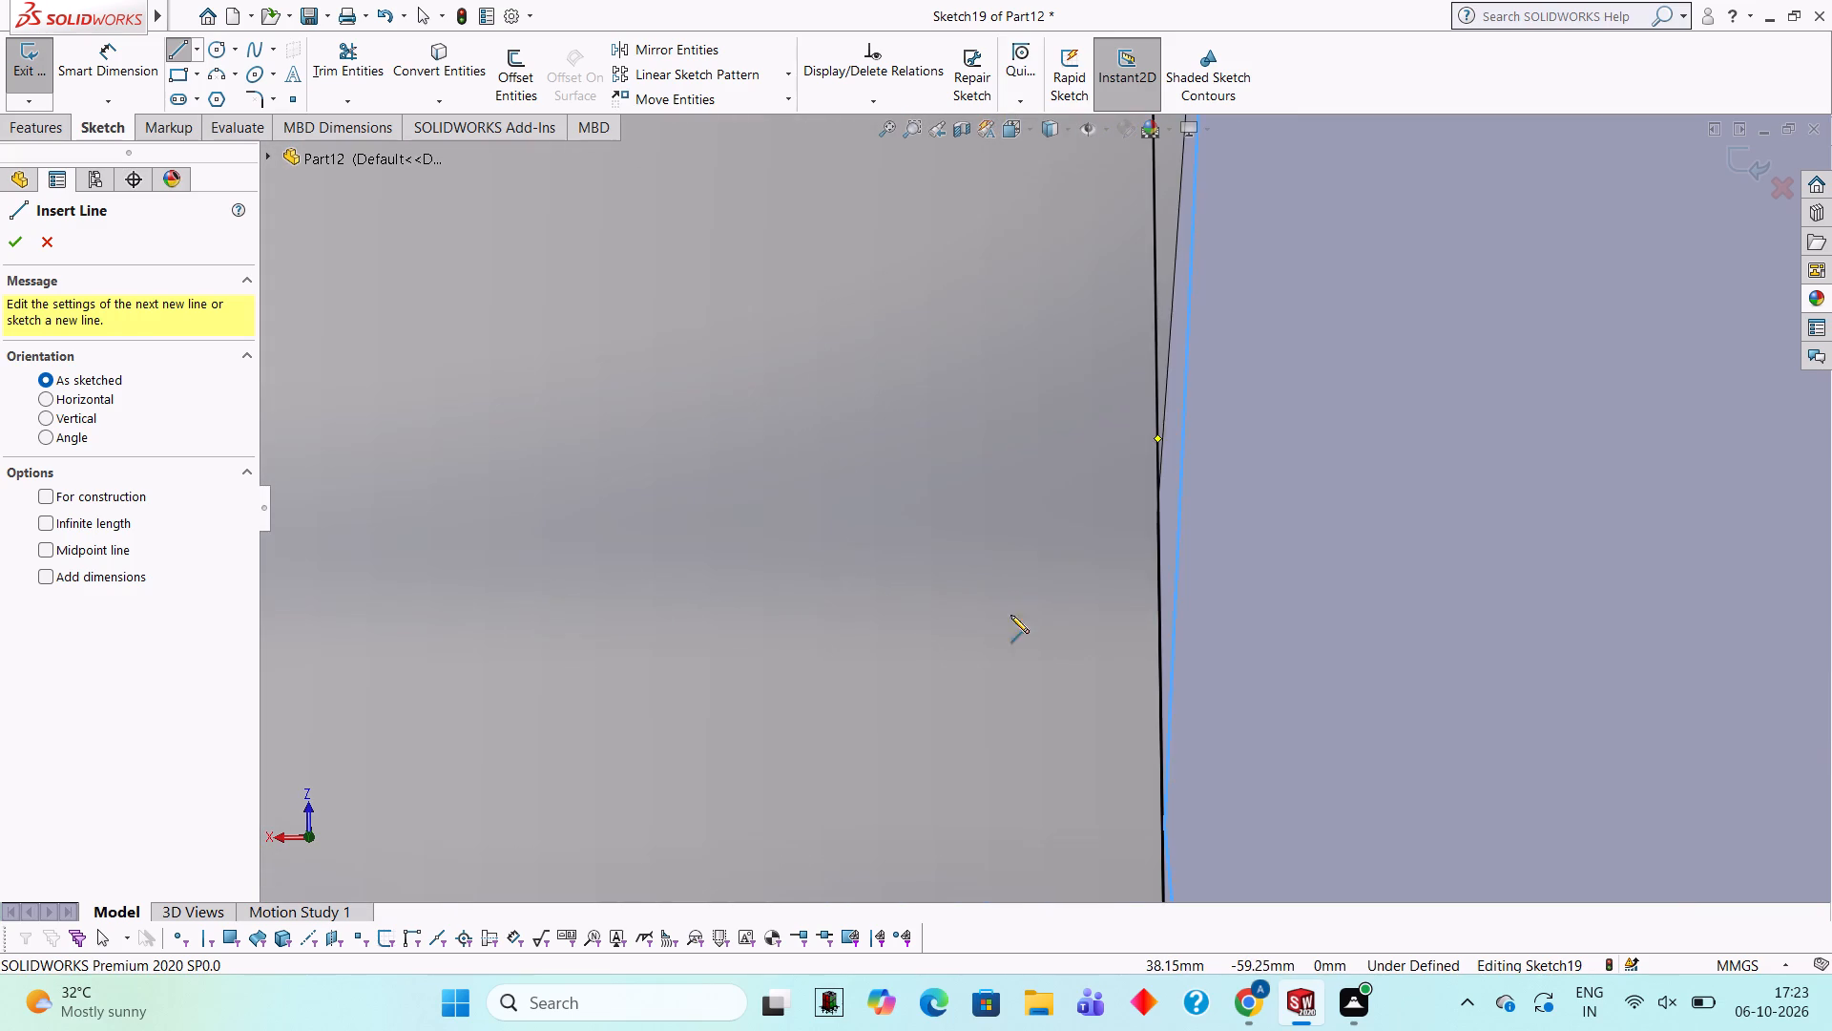
scroll(1219, 624, down, 2)
scroll(1135, 676, up, 8)
scroll(1013, 576, up, 5)
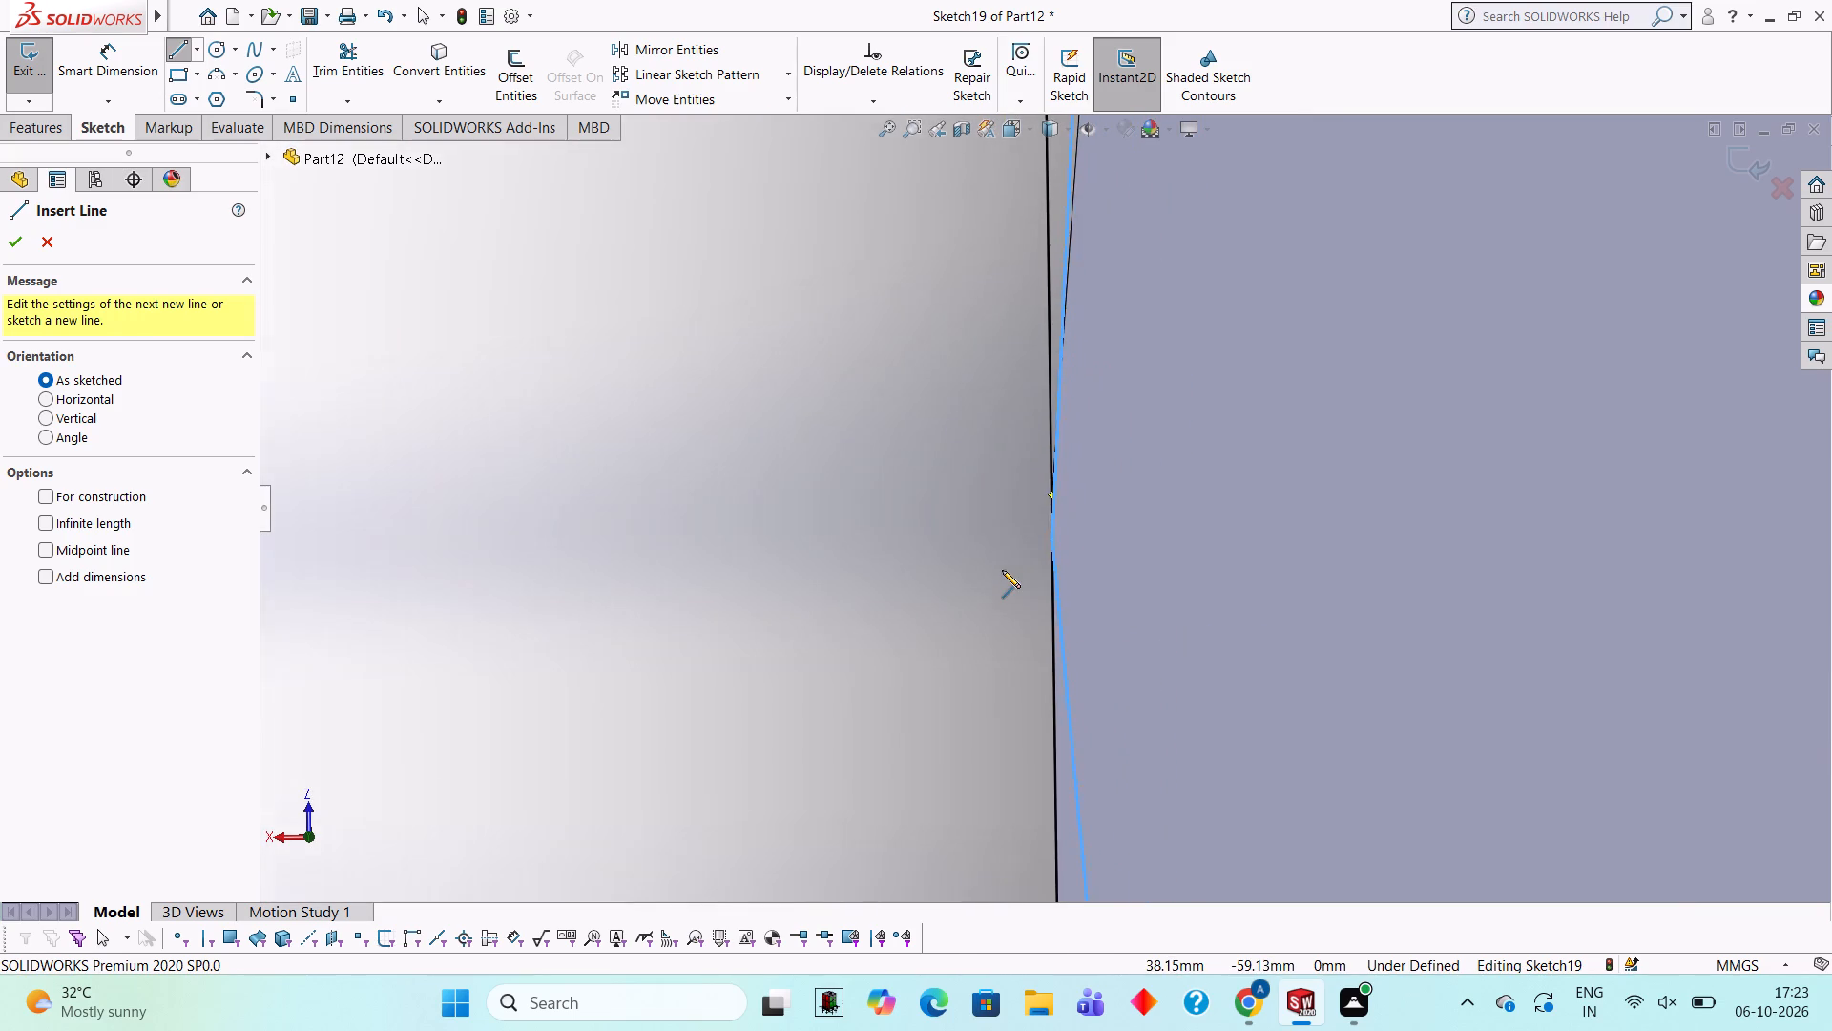
scroll(1002, 570, up, 17)
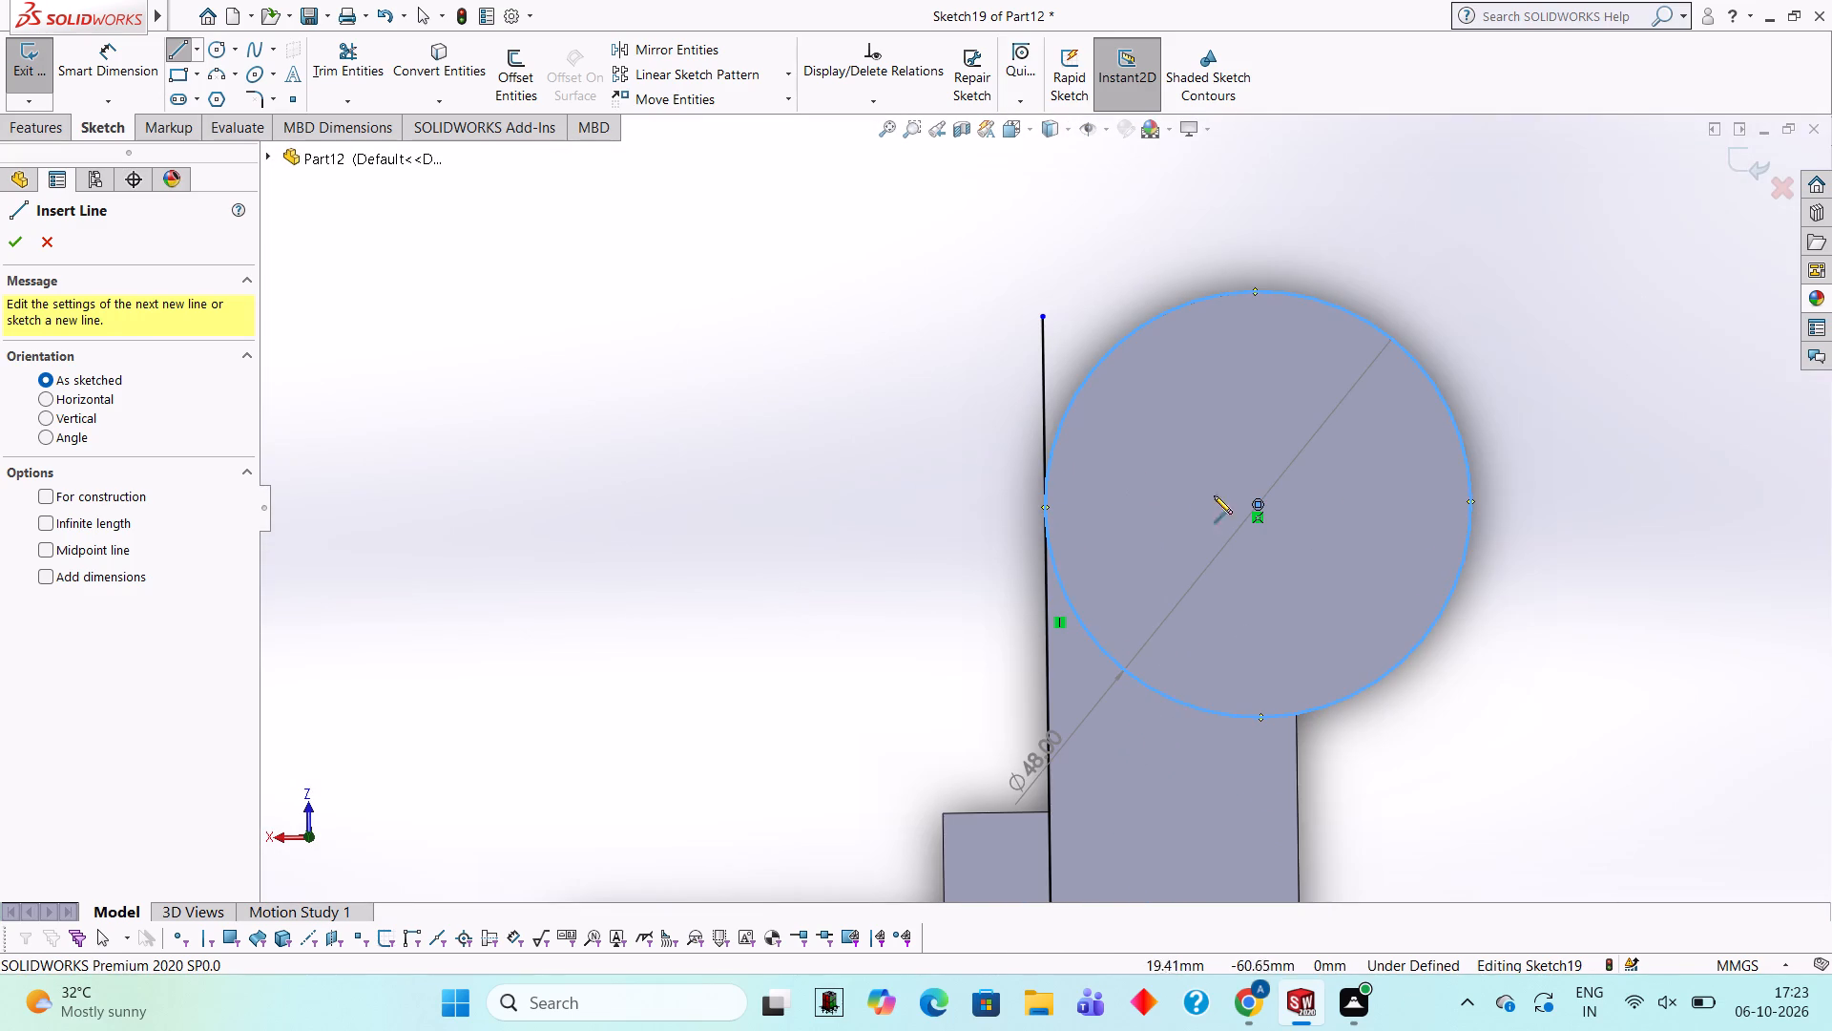
scroll(1221, 498, up, 2)
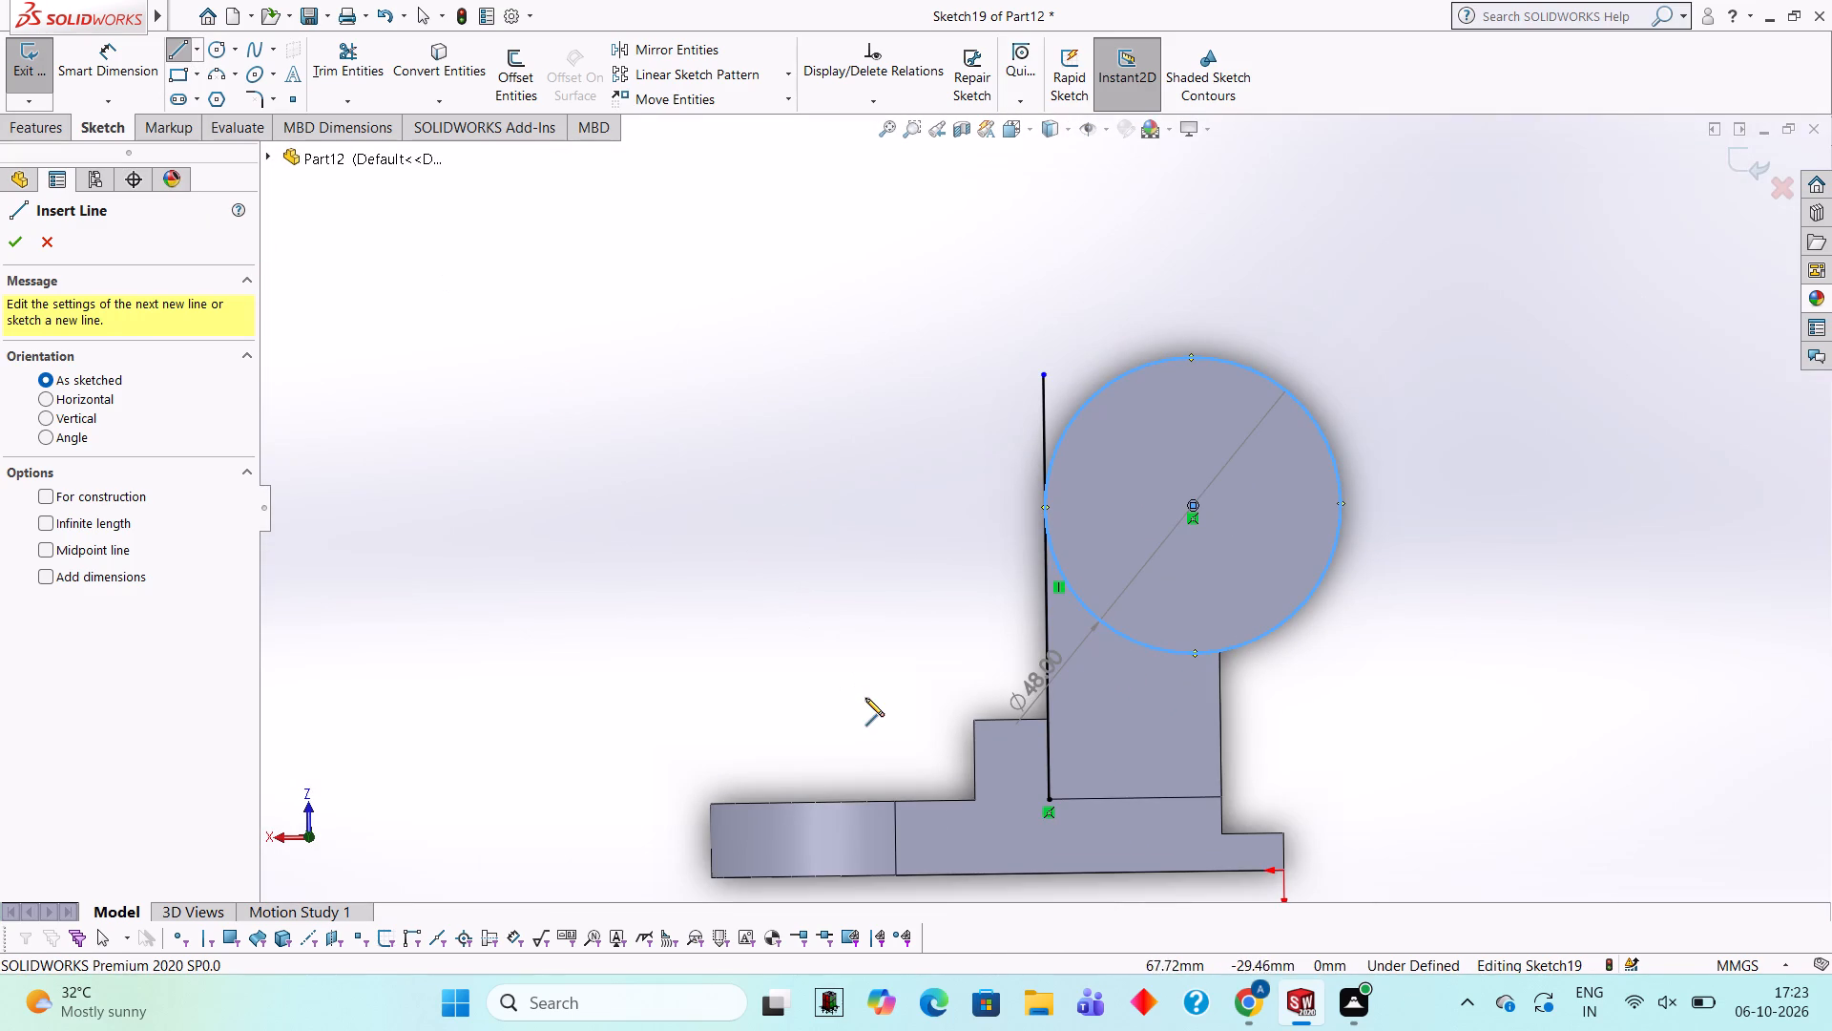
click(1223, 797)
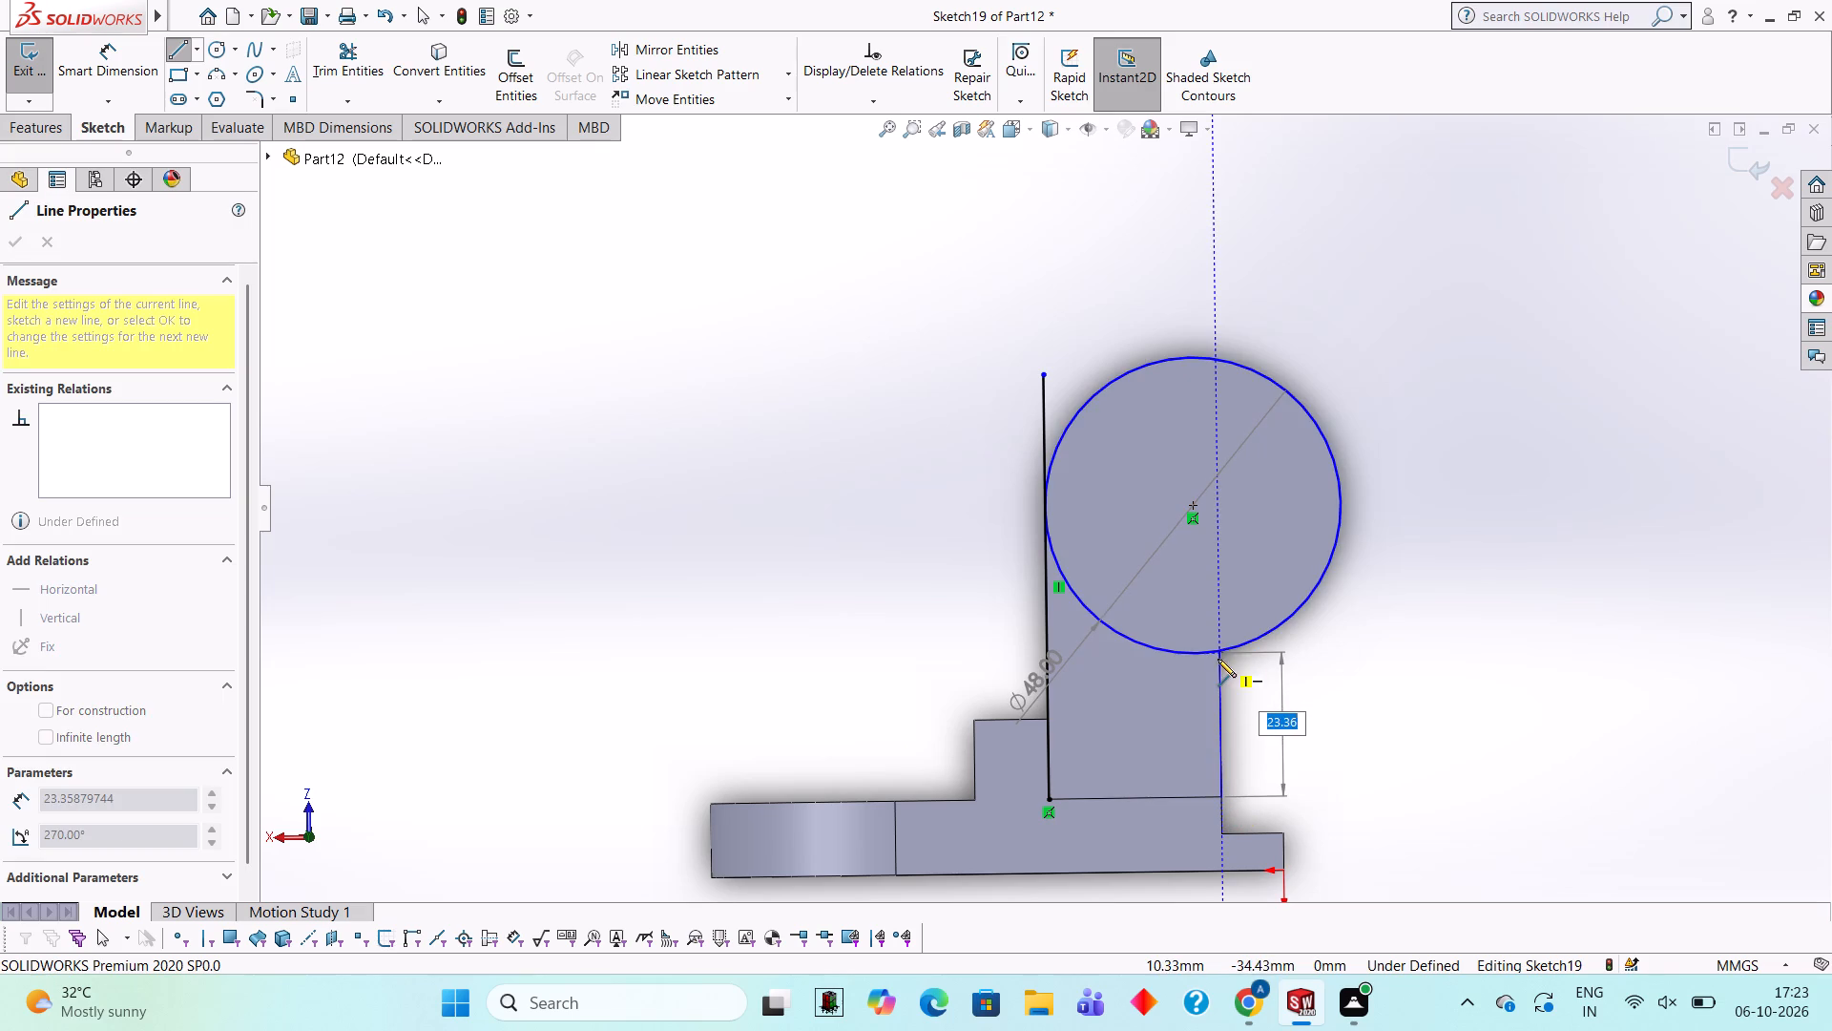
click(1217, 649)
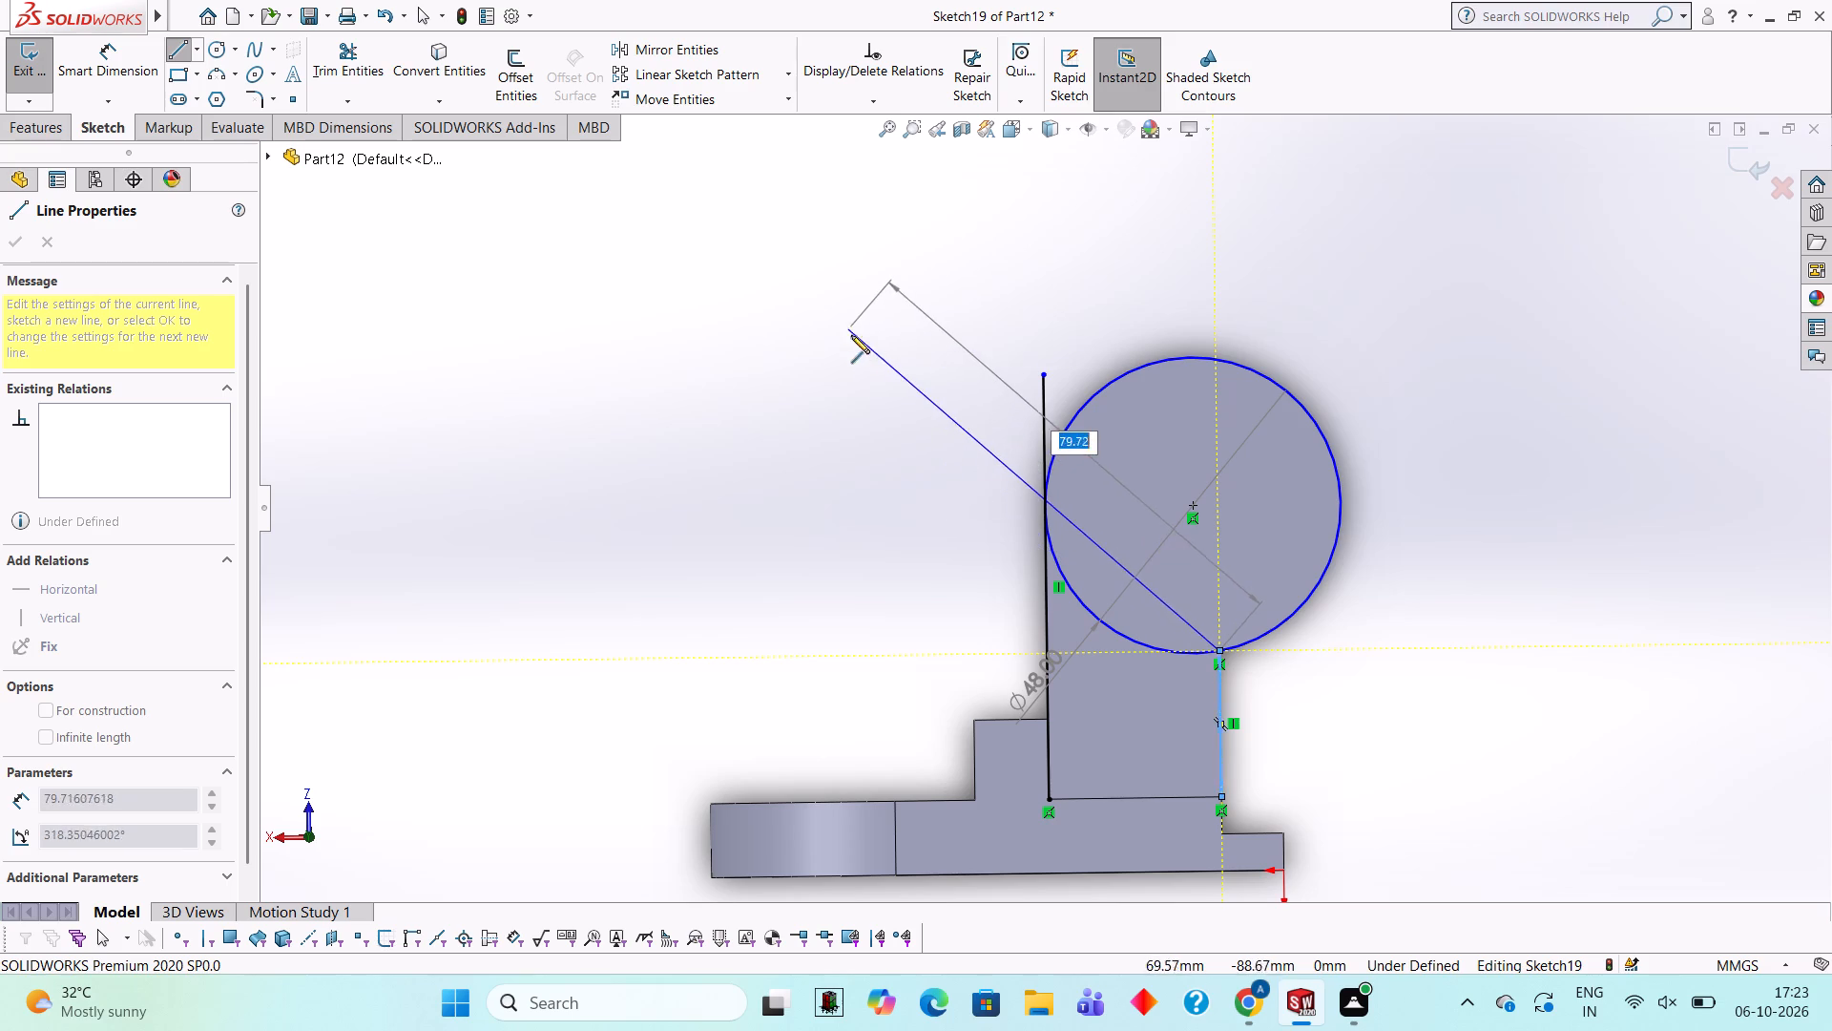
key(Escape)
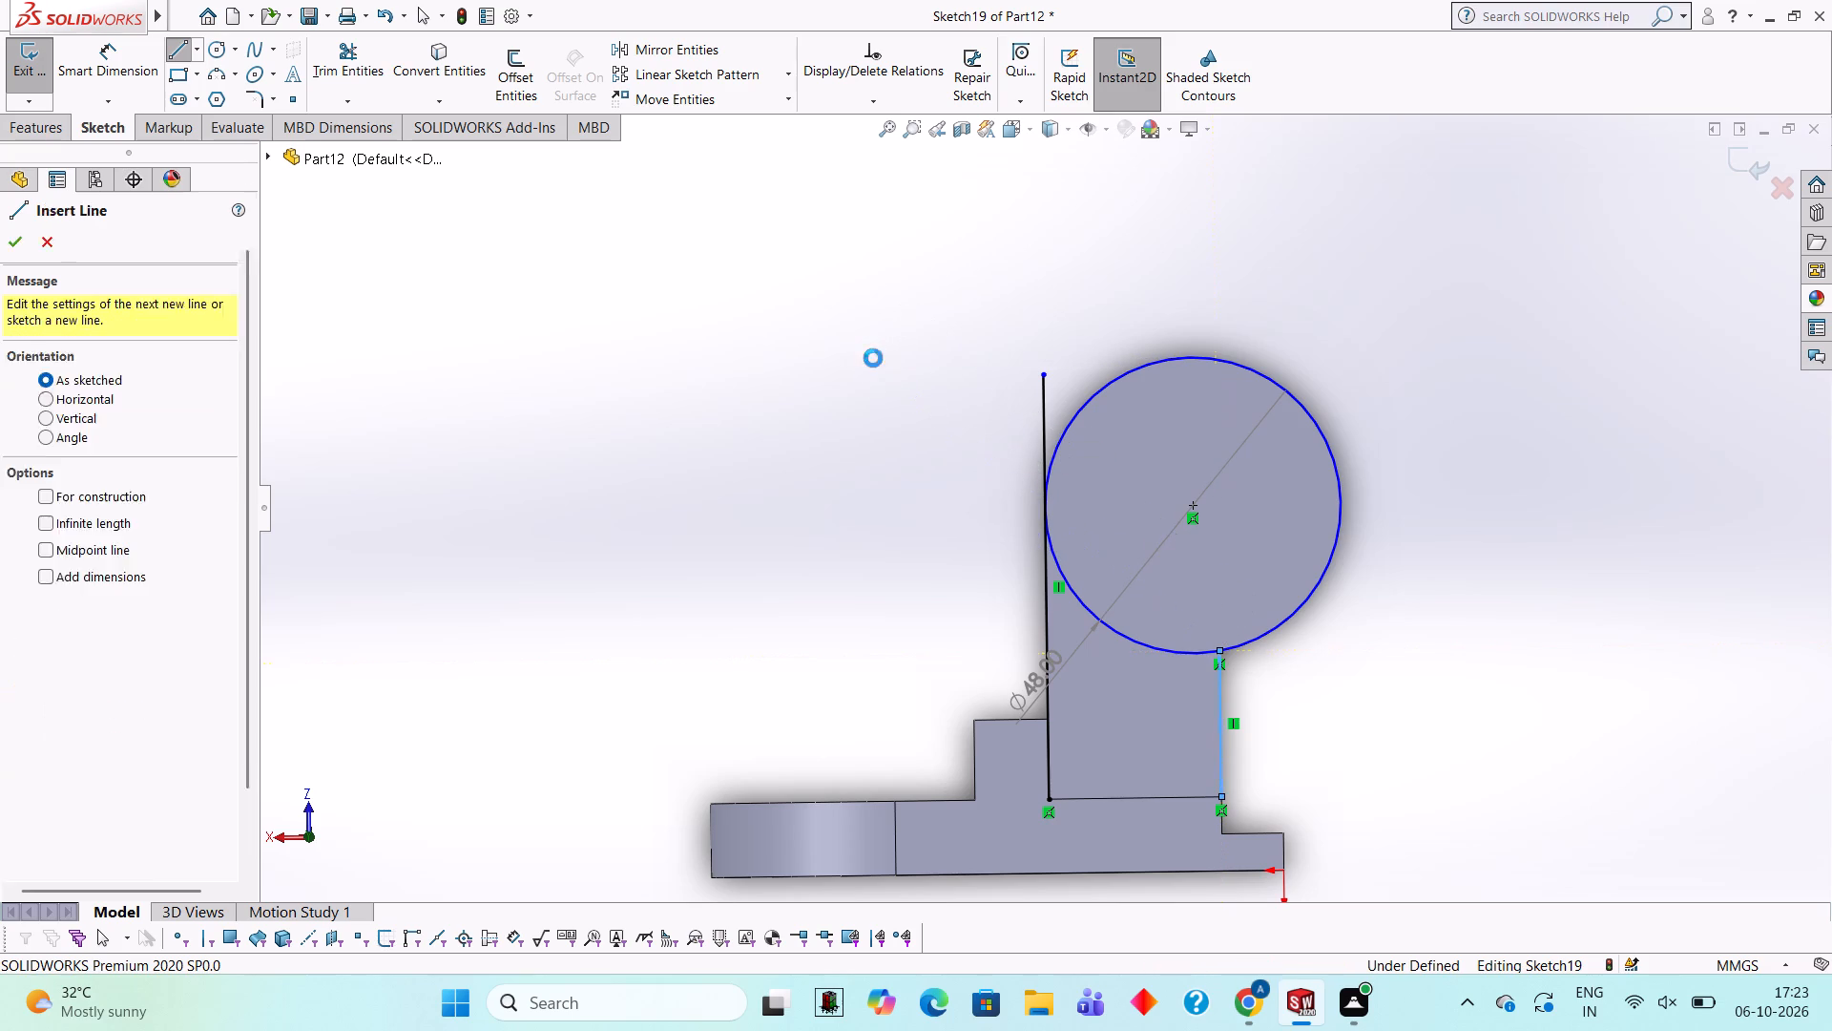
Draw a horizontal helper line about 31 mm long from the circle's centre out past the long vertical line.
click(210, 50)
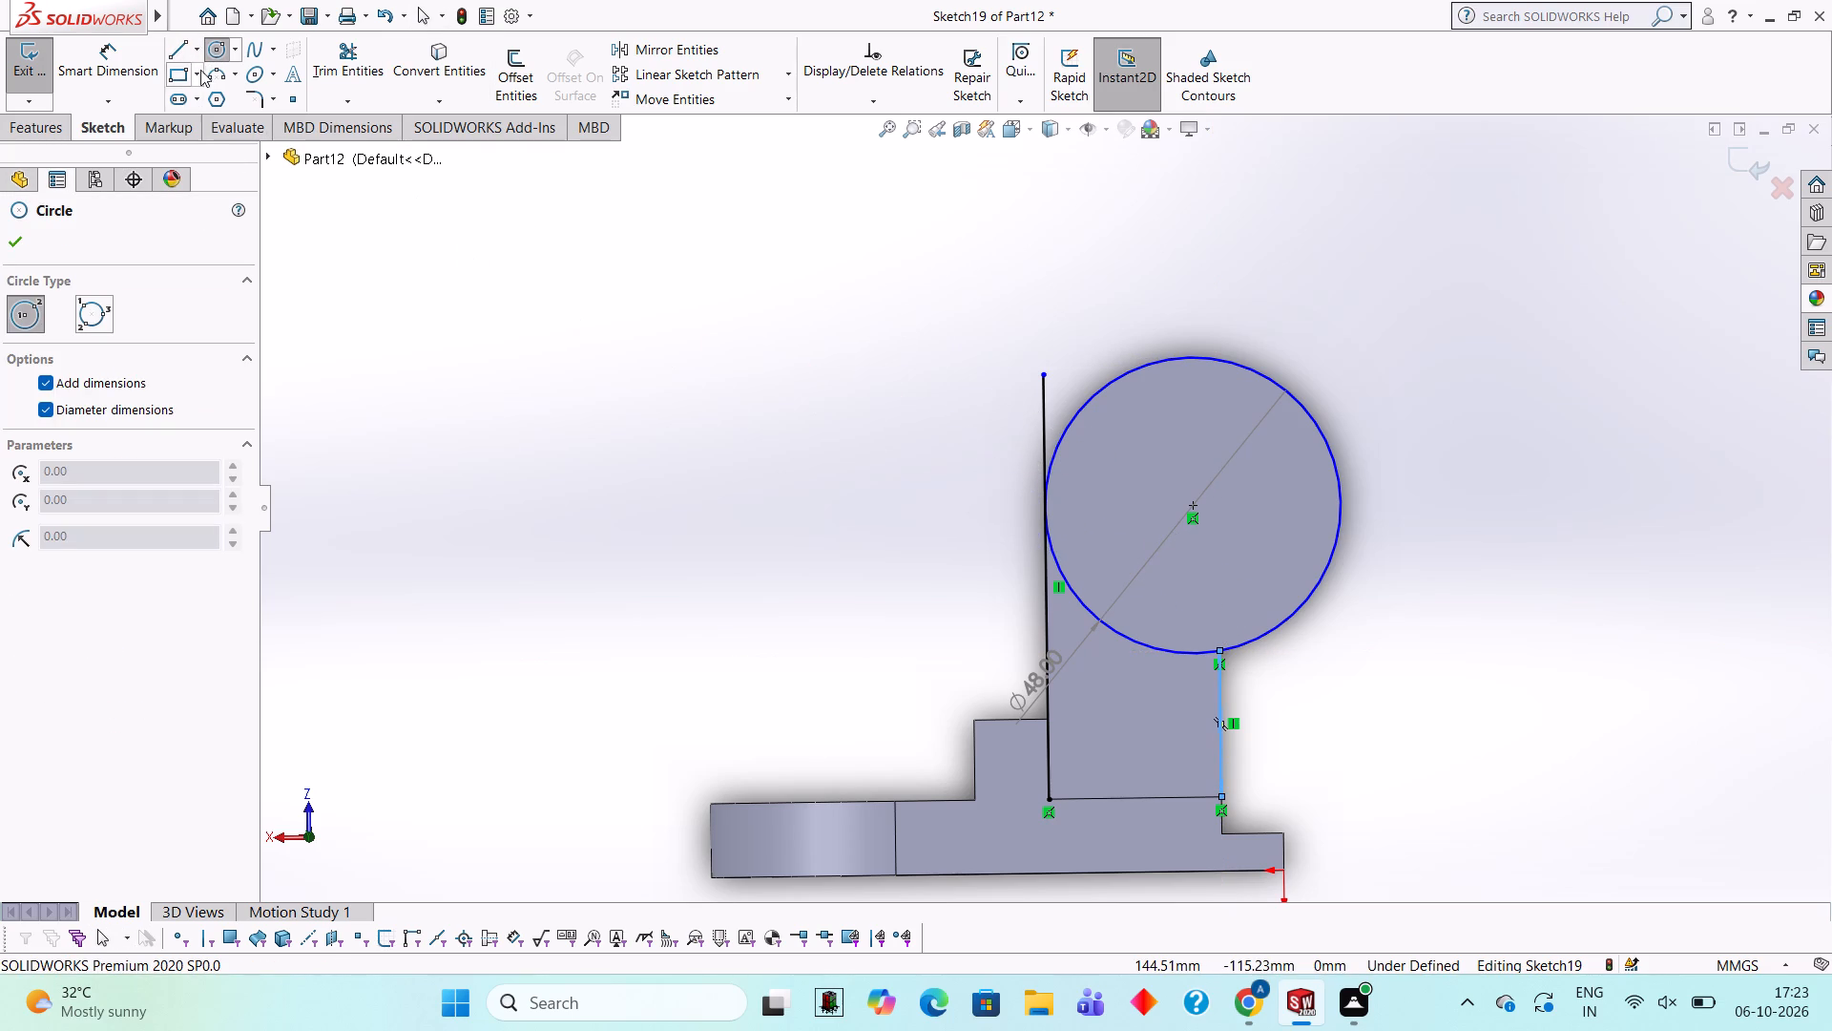
click(178, 46)
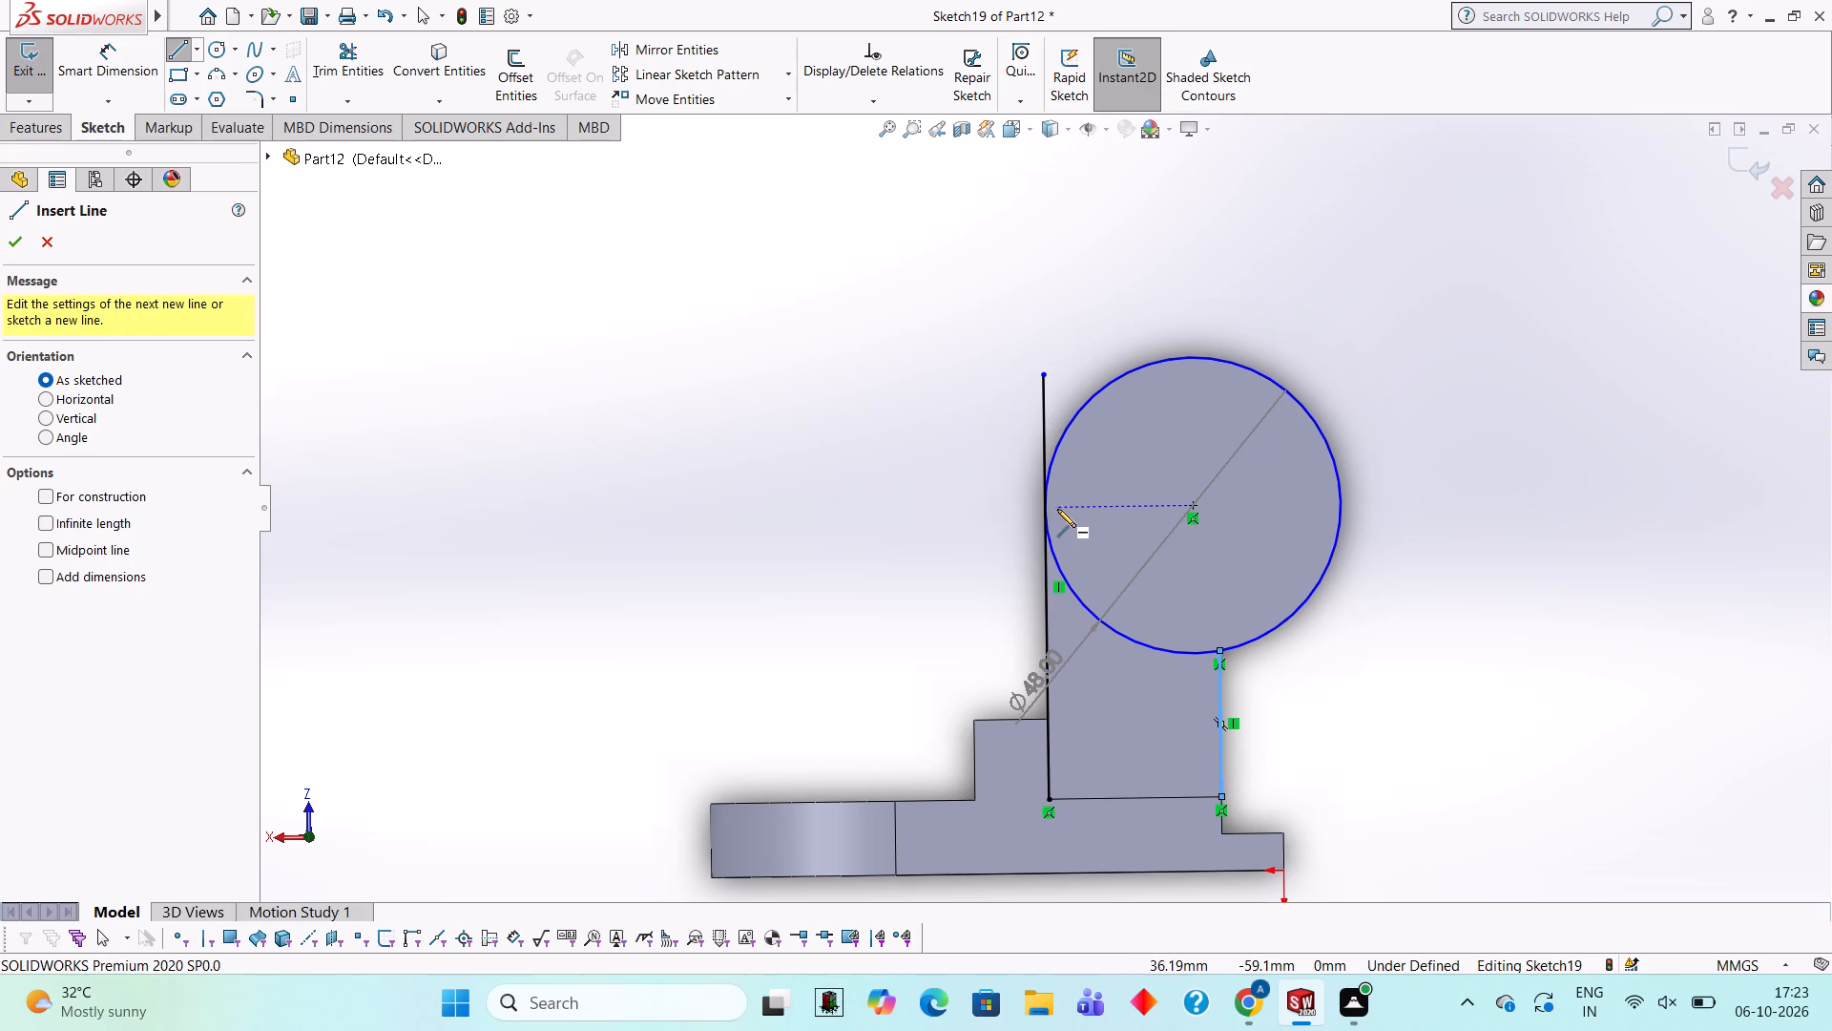
click(1192, 507)
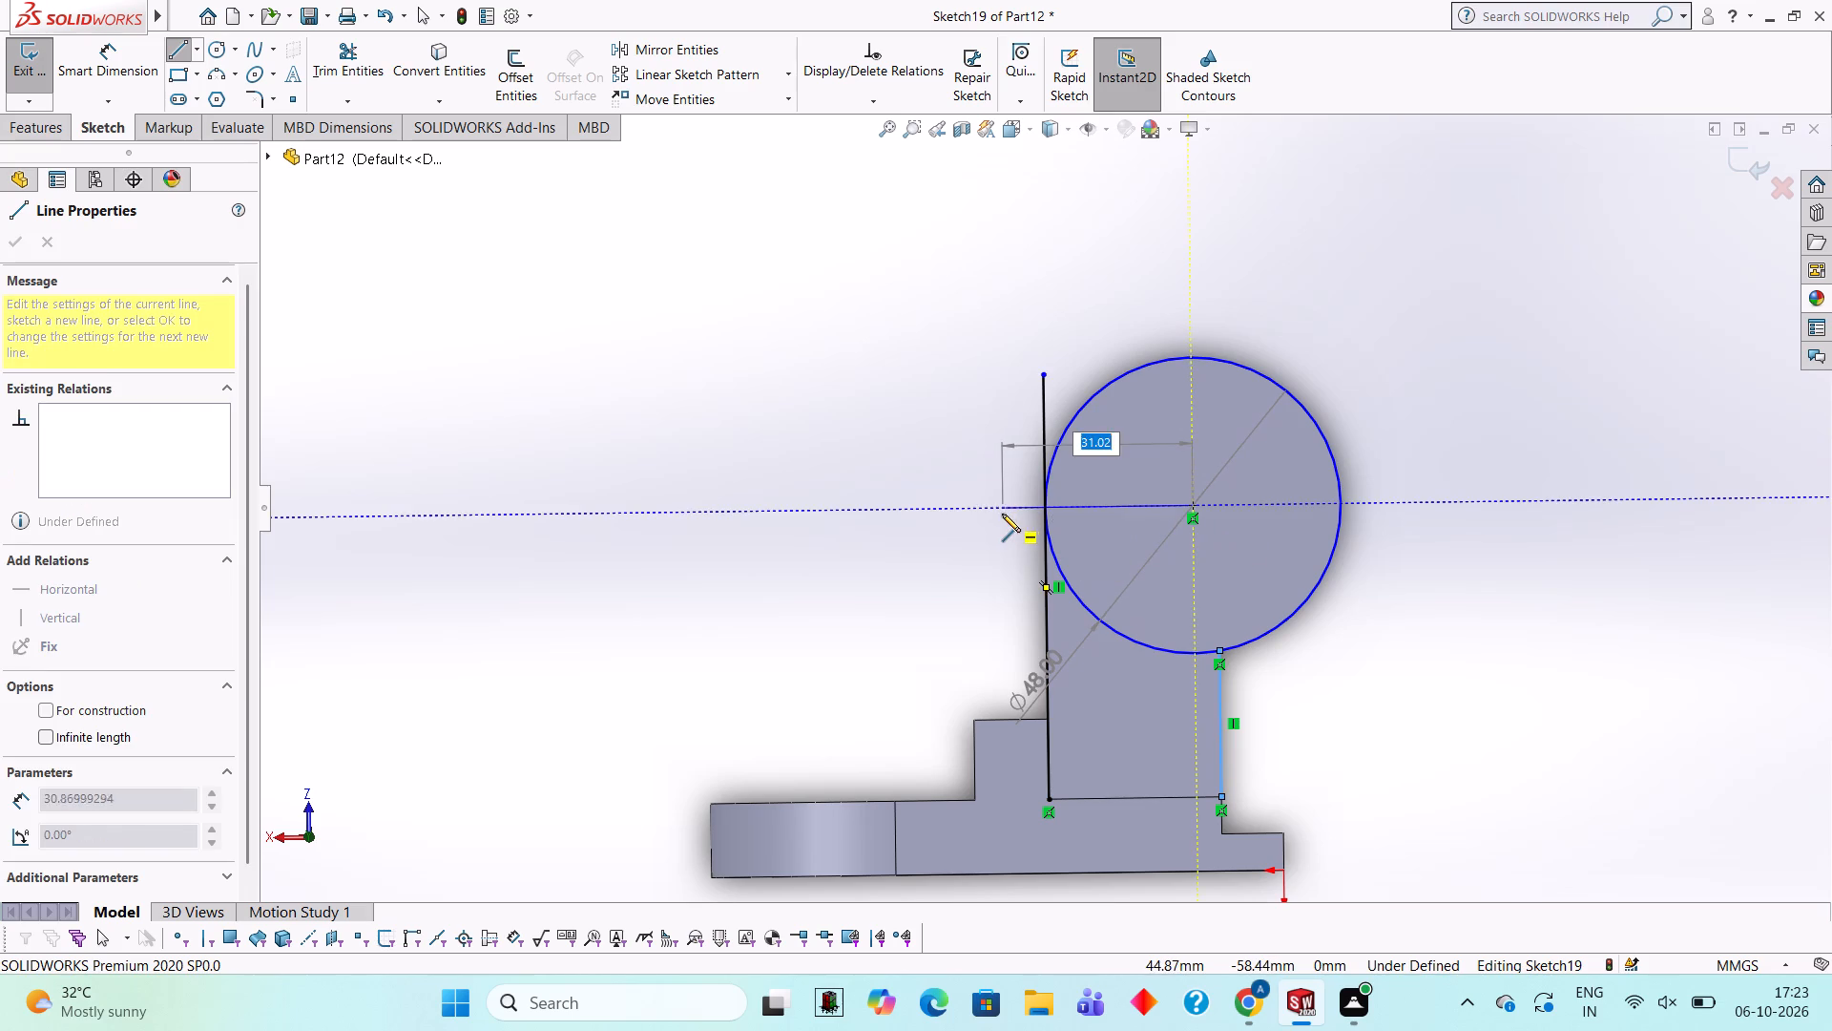
click(1002, 514)
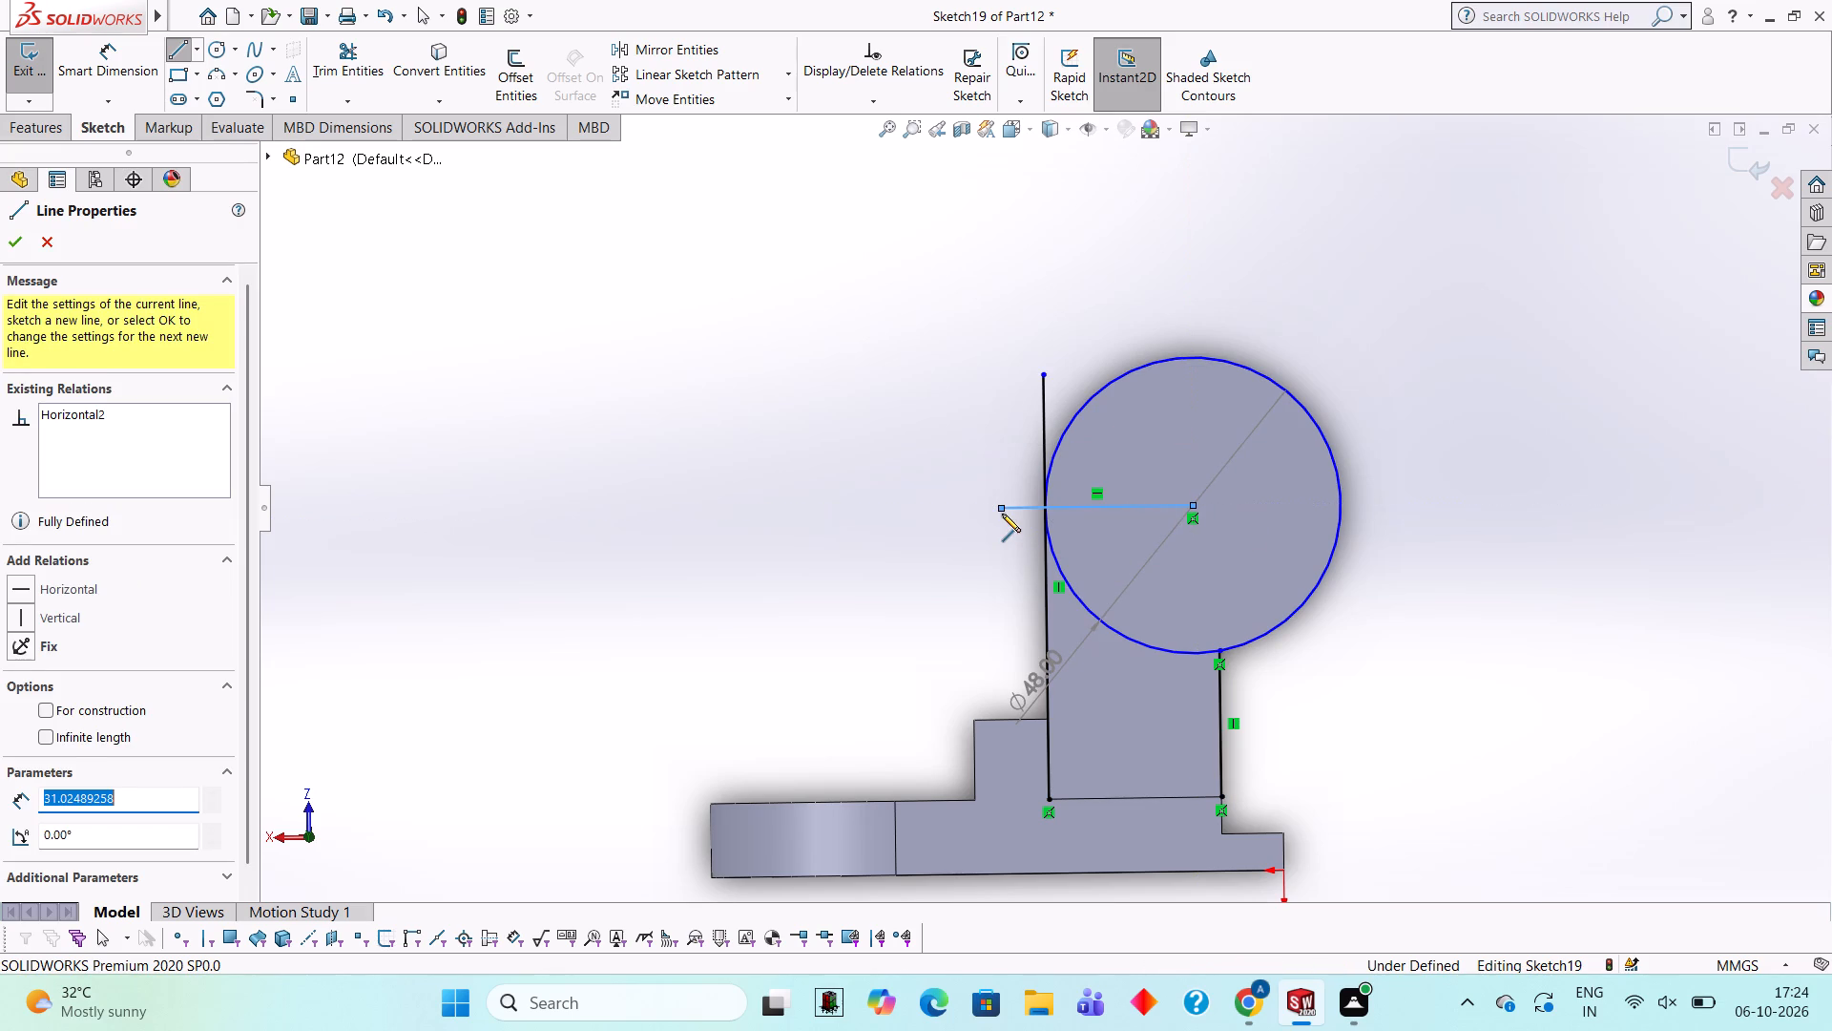
key(Escape)
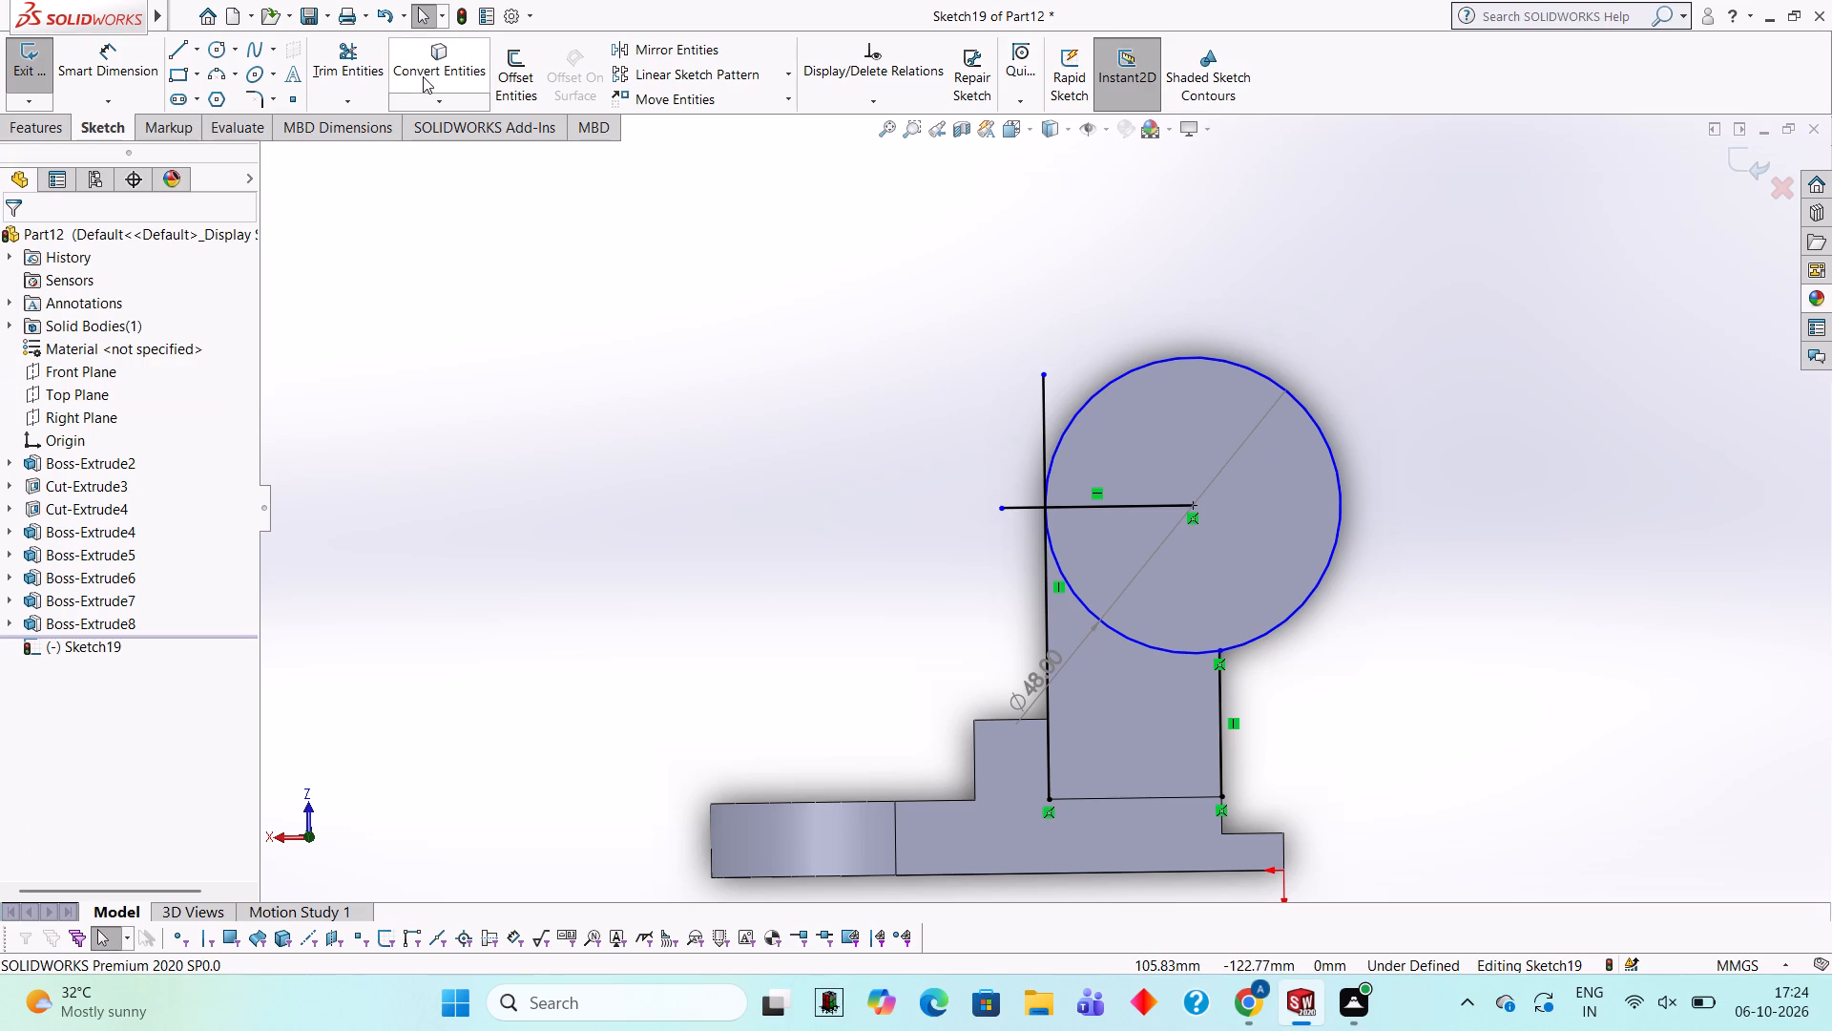
Trim the circle's lower arc between the vertical lines, the long line's excess above the tangent point, and the entire horizontal helper line.
click(366, 70)
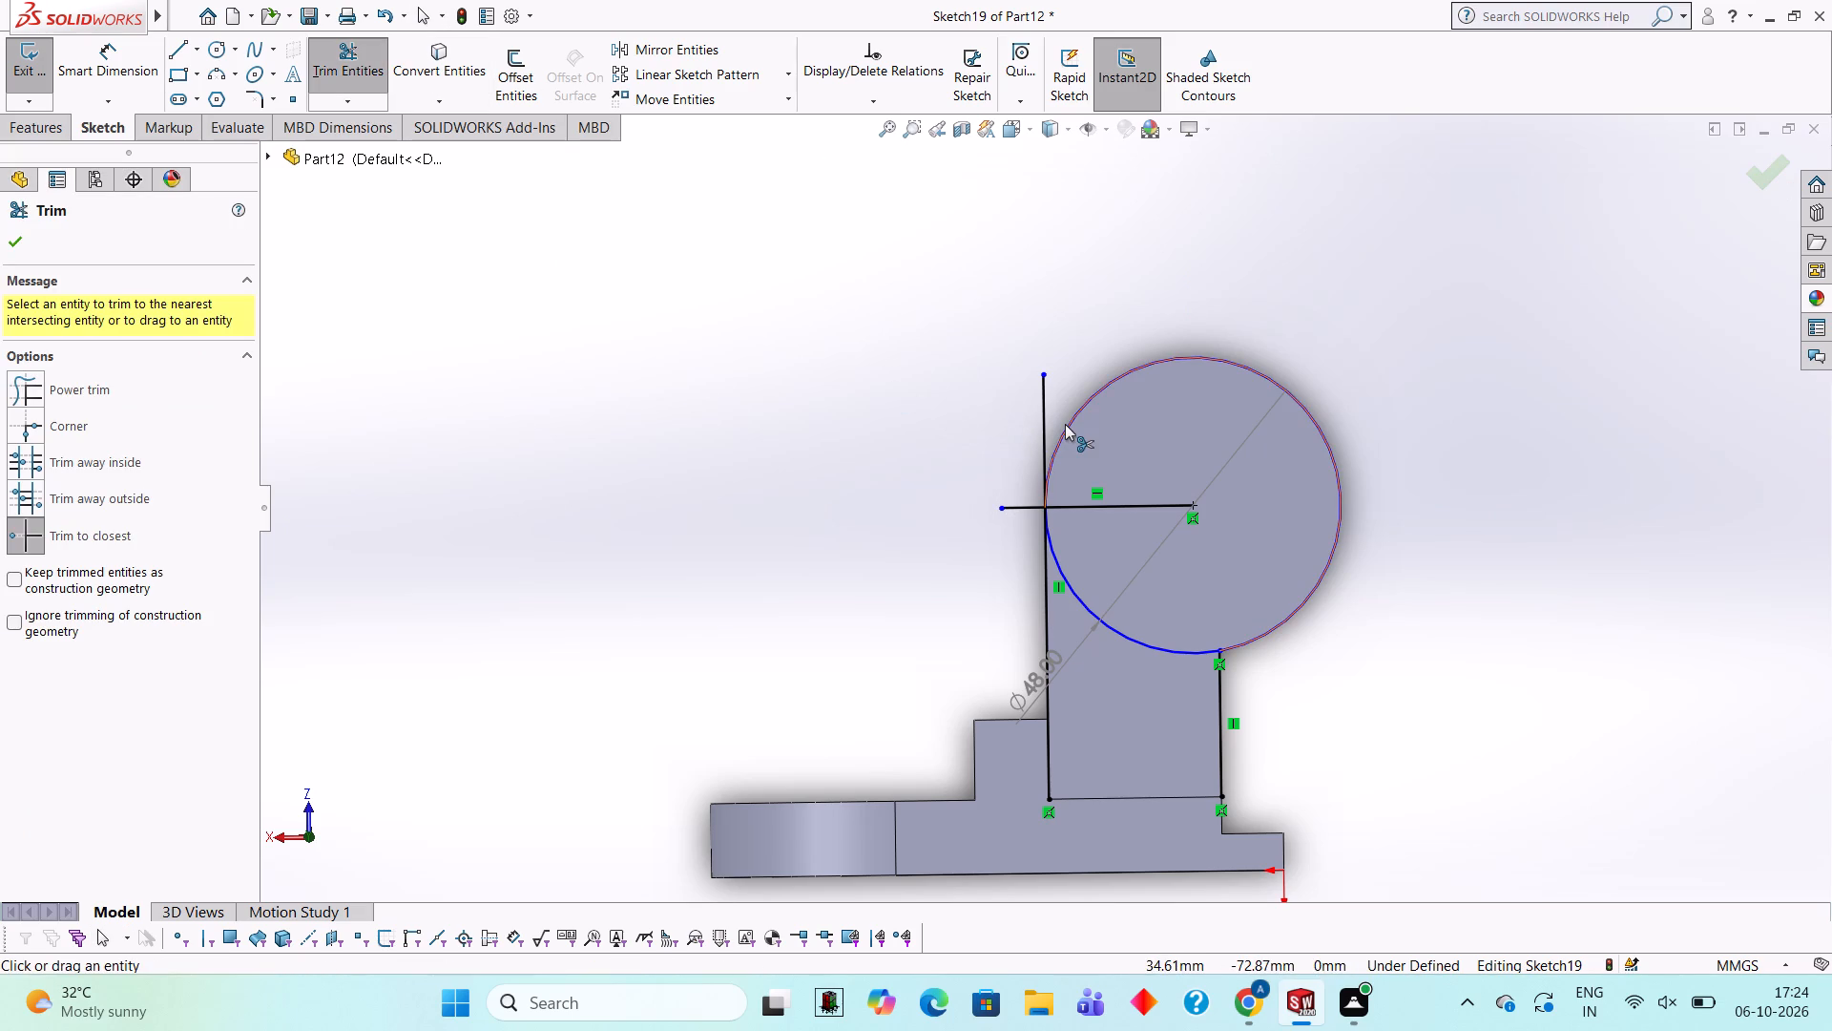
click(1059, 565)
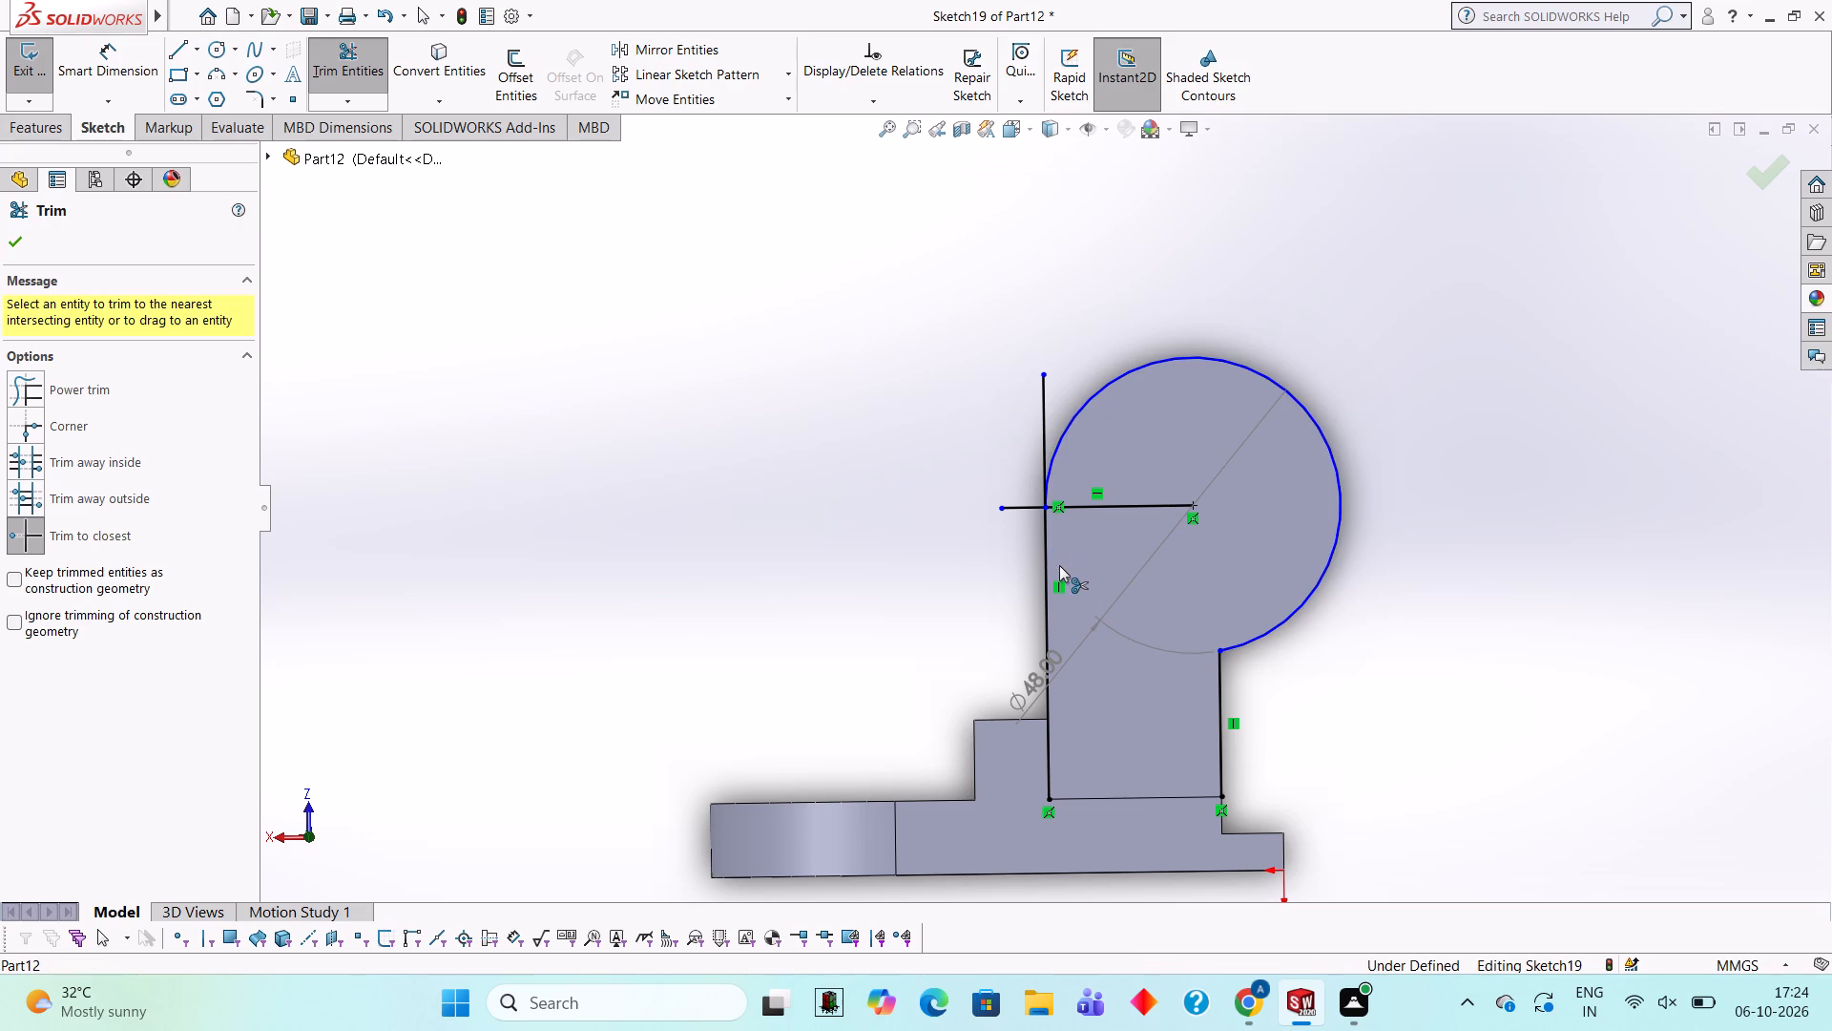
click(1042, 383)
click(1022, 501)
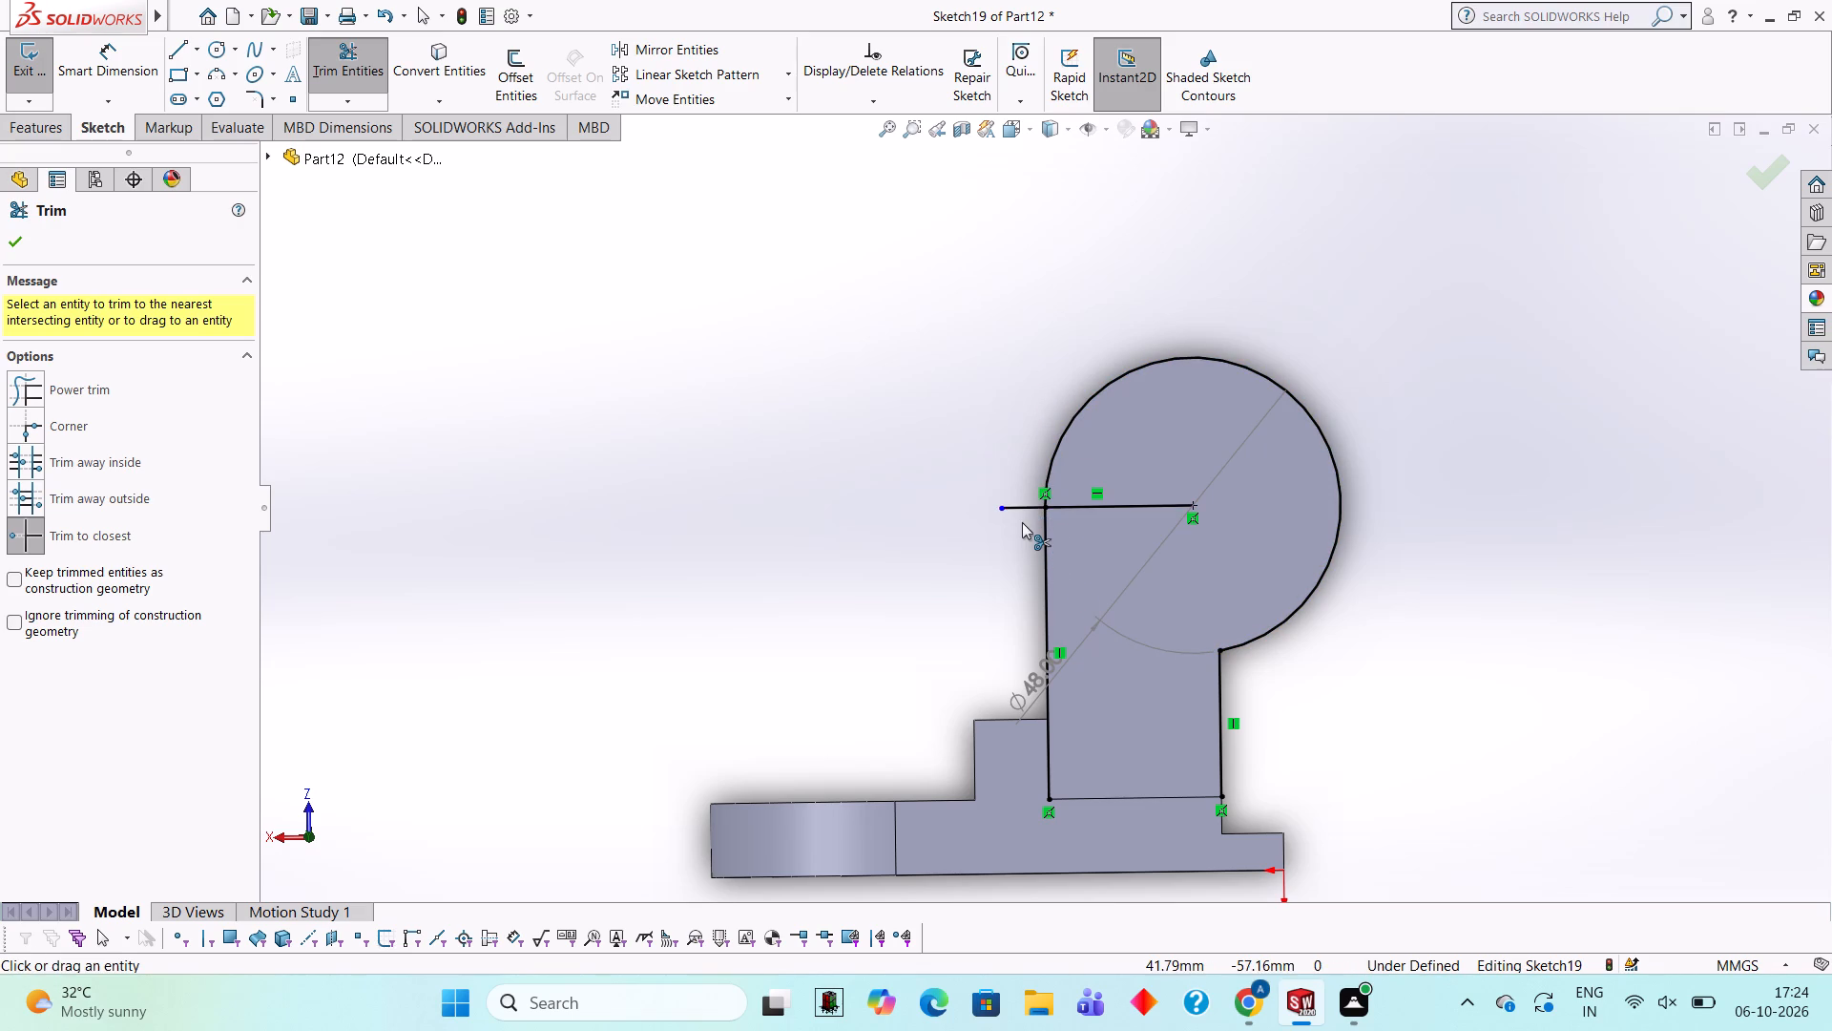
click(1022, 512)
click(1076, 503)
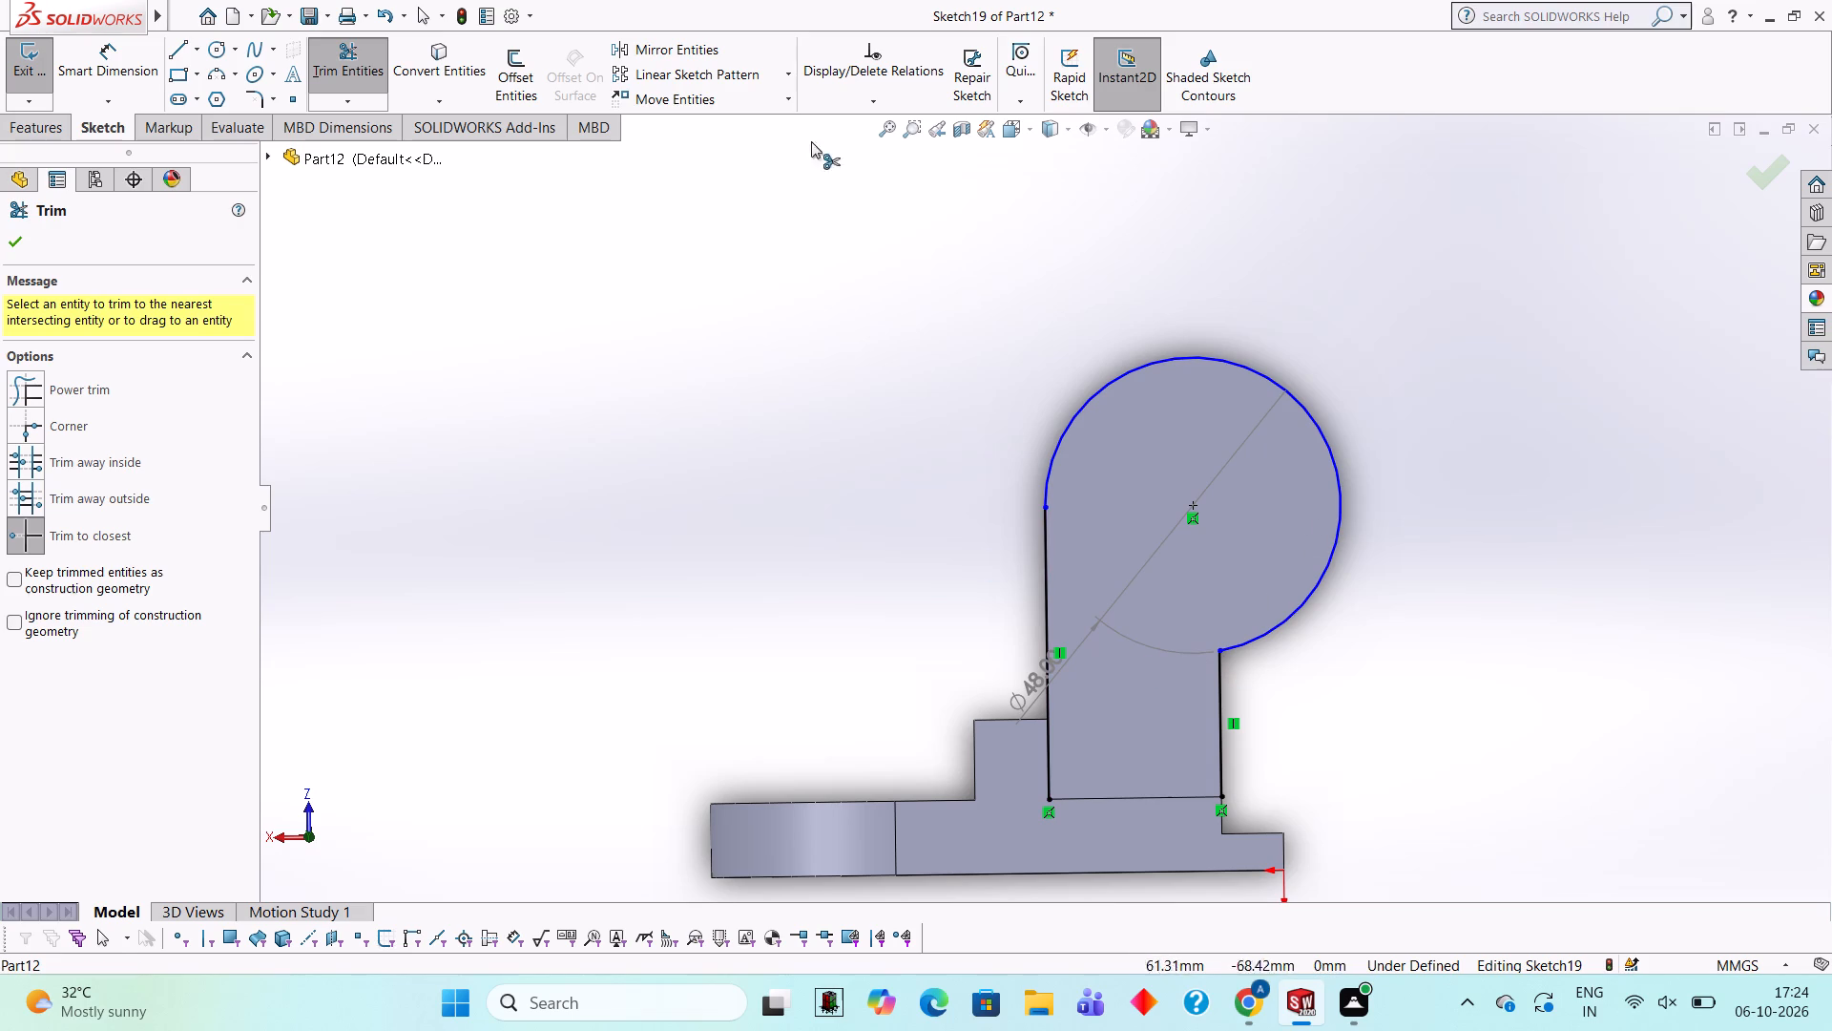
Close the lug profile with a 28 mm horizontal line joining the lower ends of the two vertical lines.
click(179, 44)
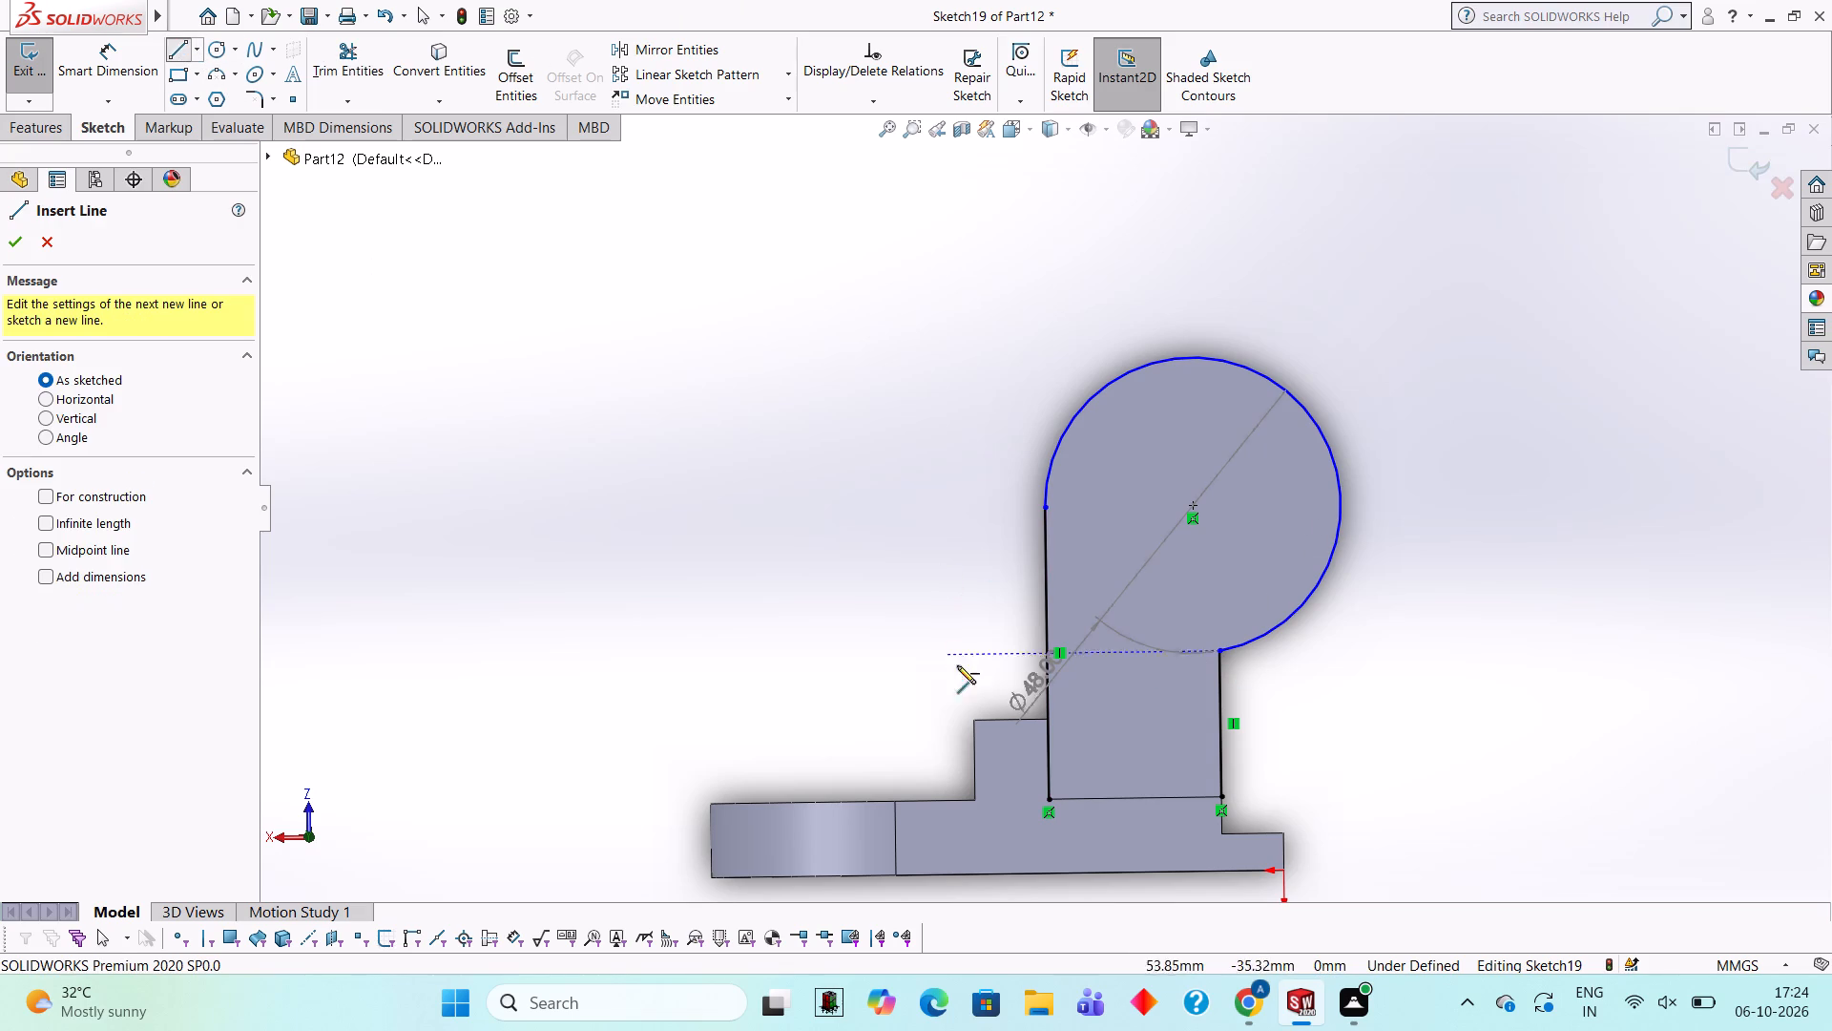
click(1050, 803)
click(1219, 797)
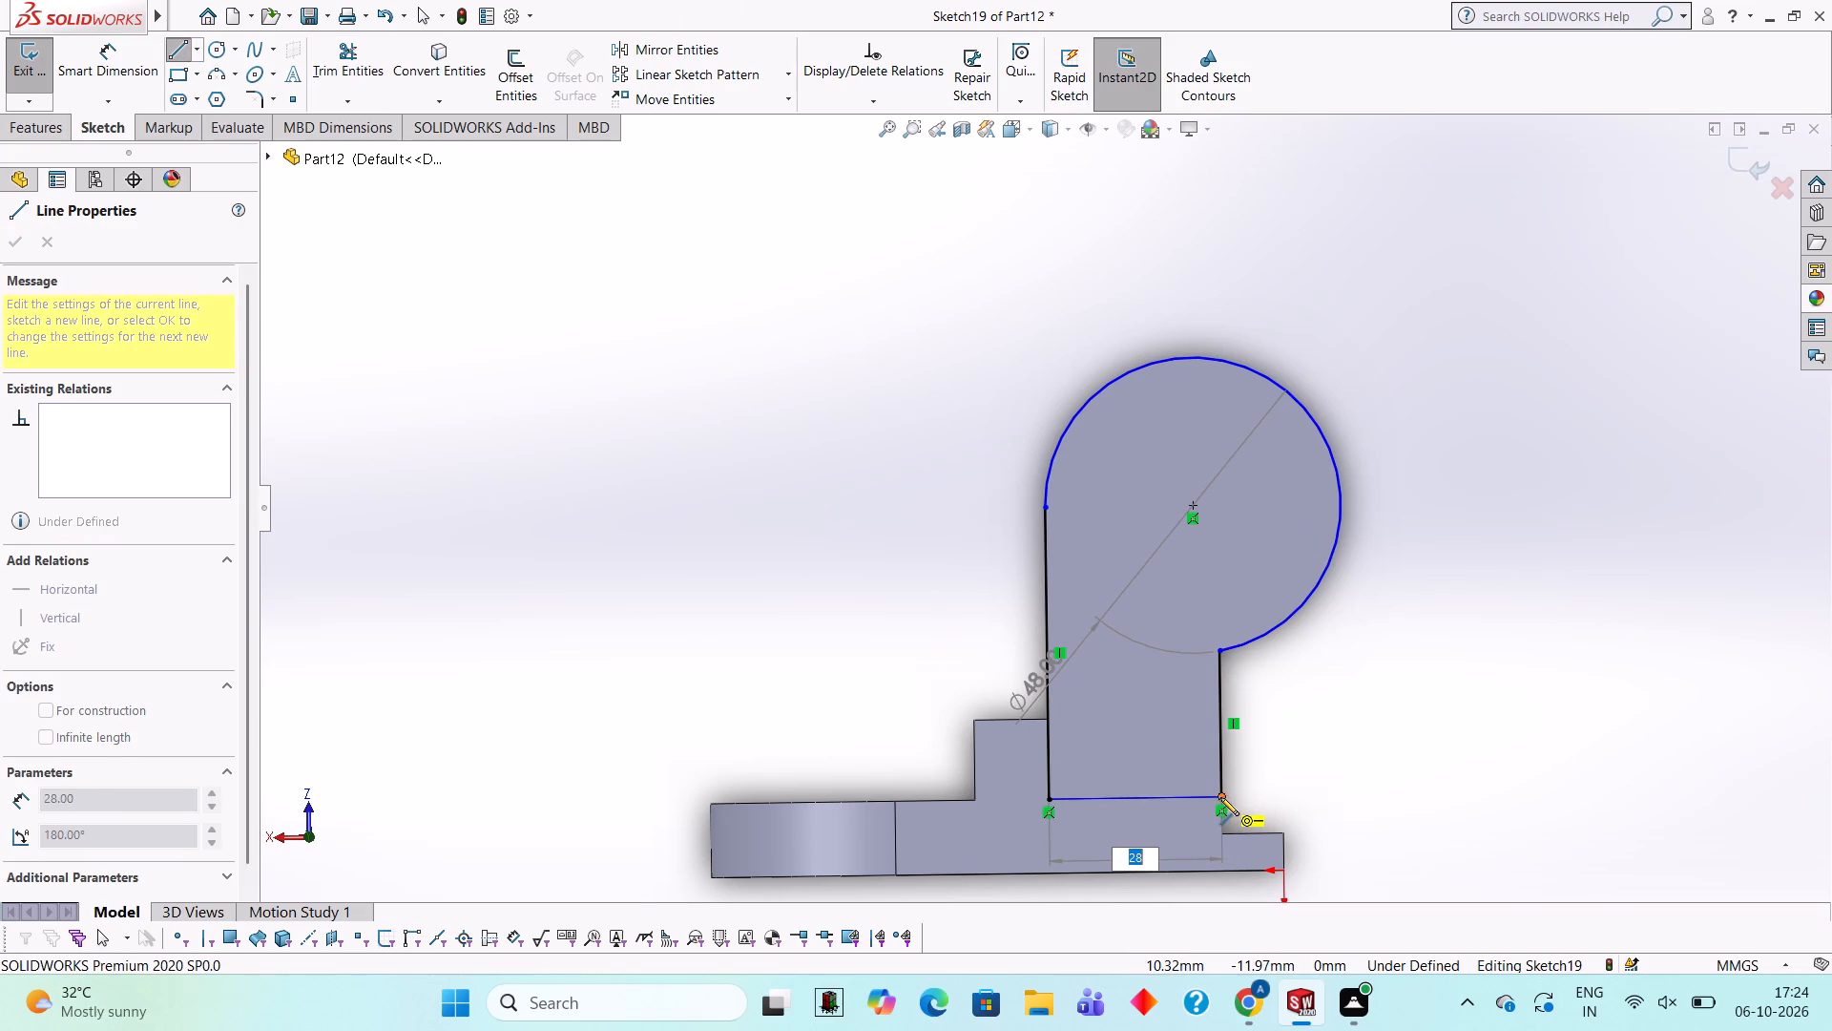
Extrude the closed round-headed profile 7.5 mm in the reversed direction, toward the opposite lug, merging the result.
click(61, 127)
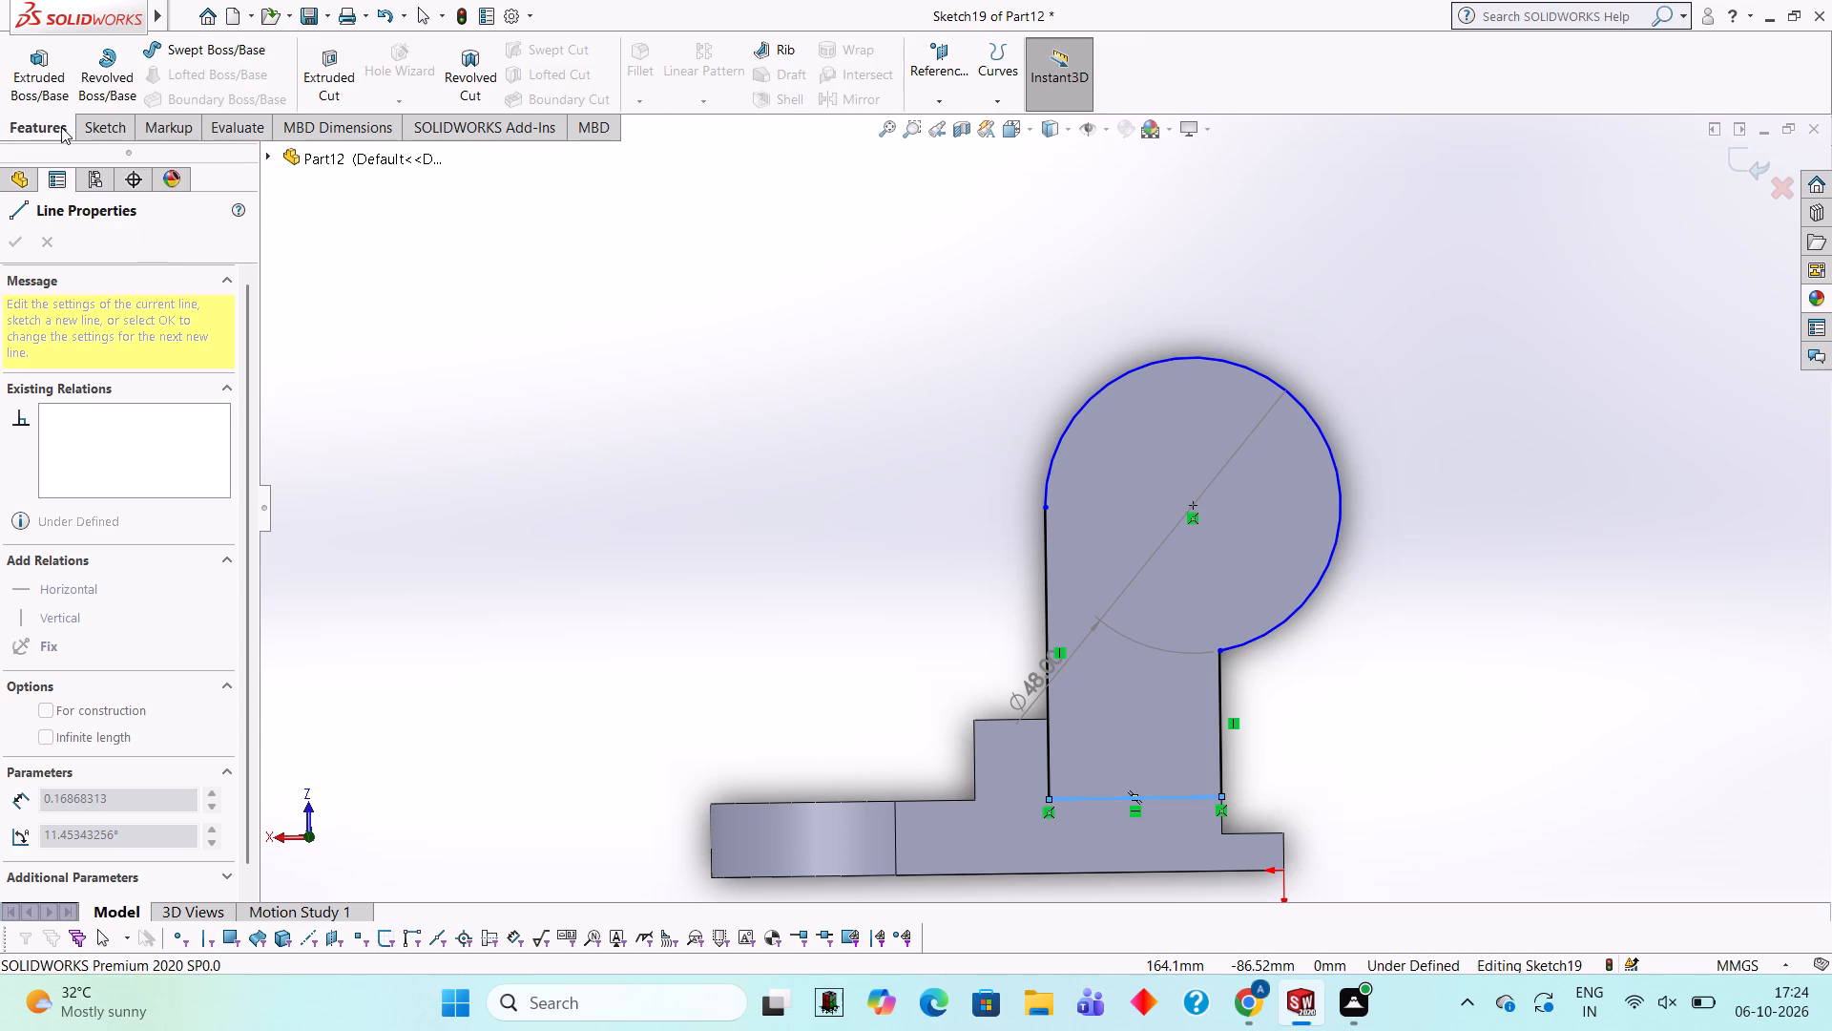
click(65, 73)
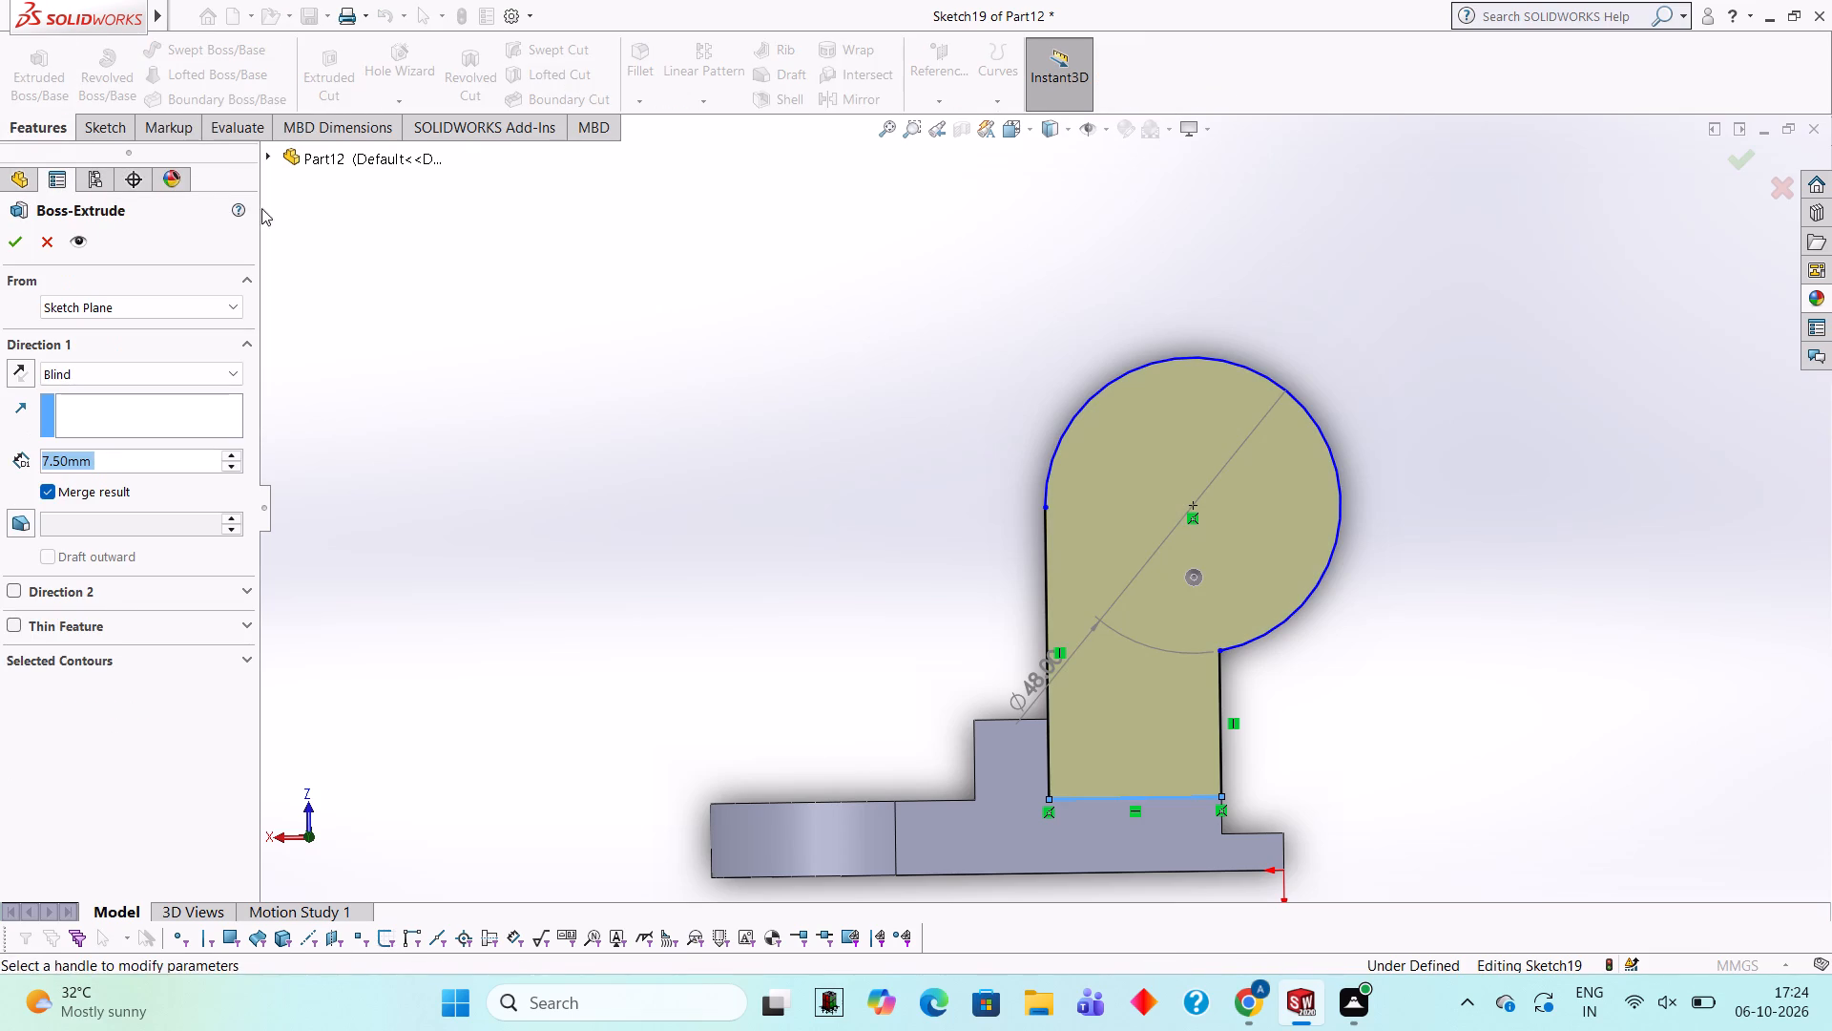
middle_drag(781, 327, 812, 540)
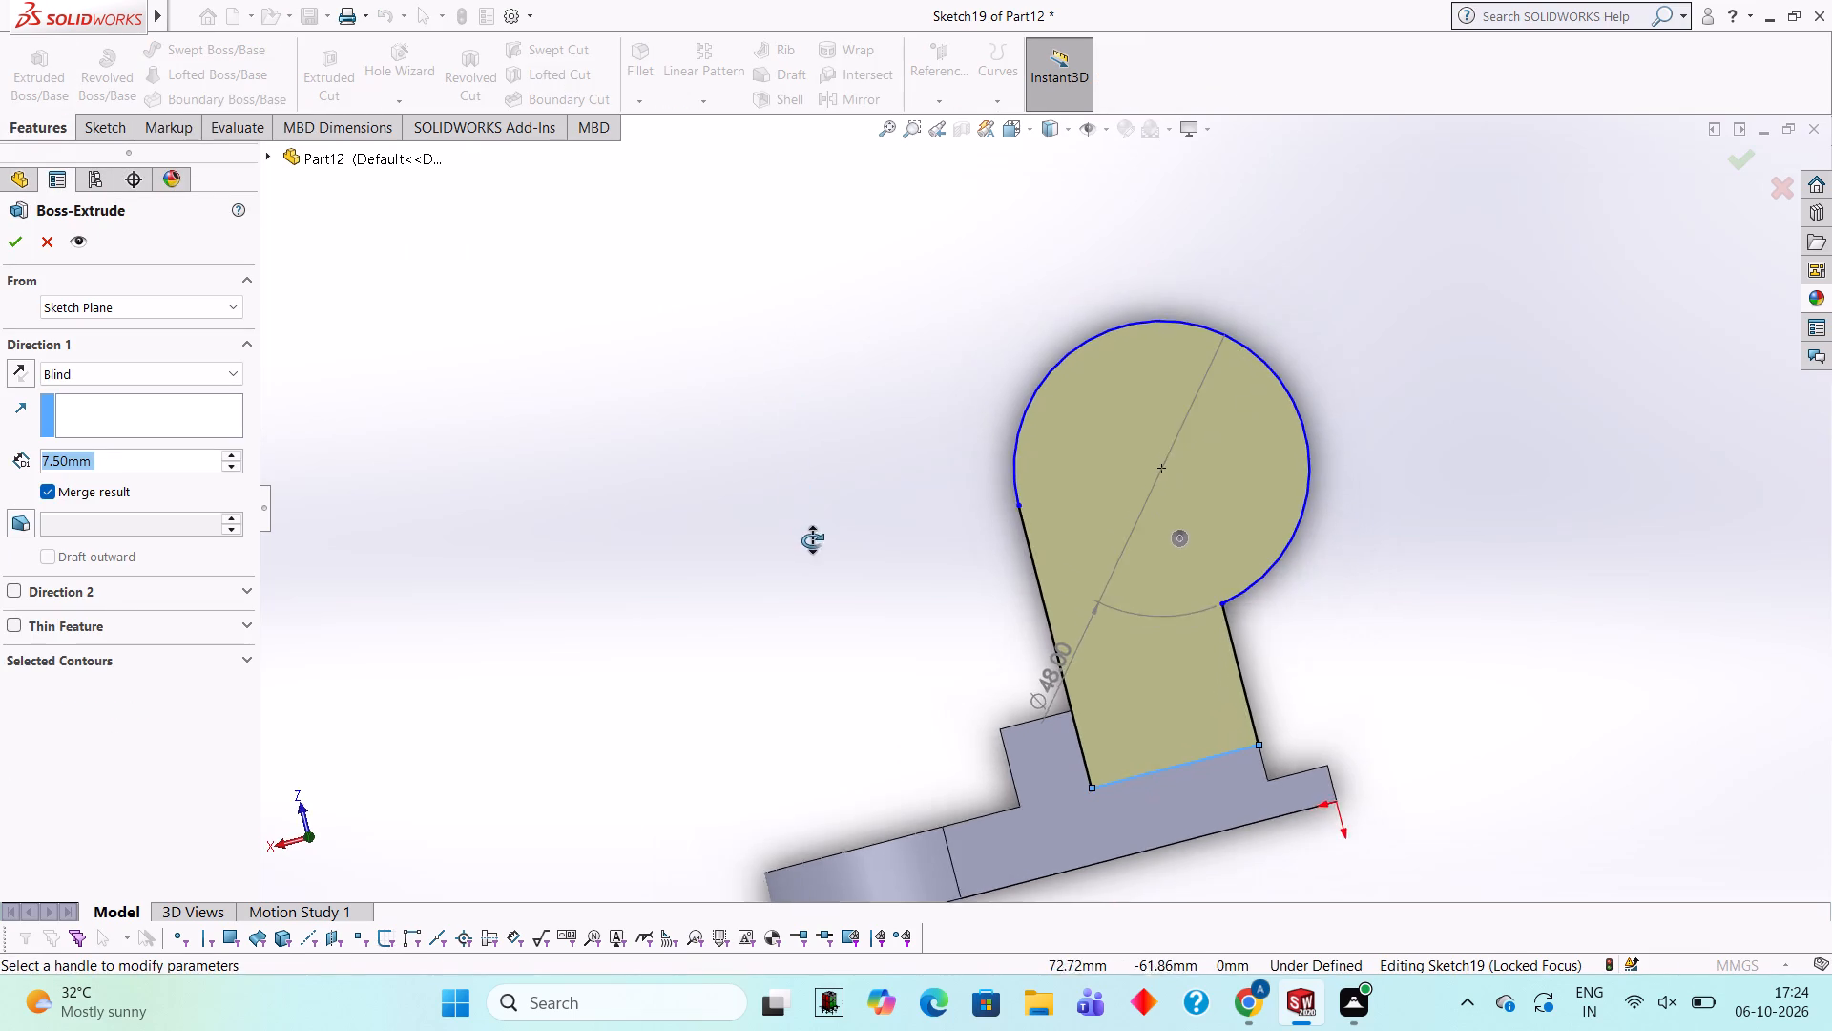
middle_drag(812, 540, 894, 361)
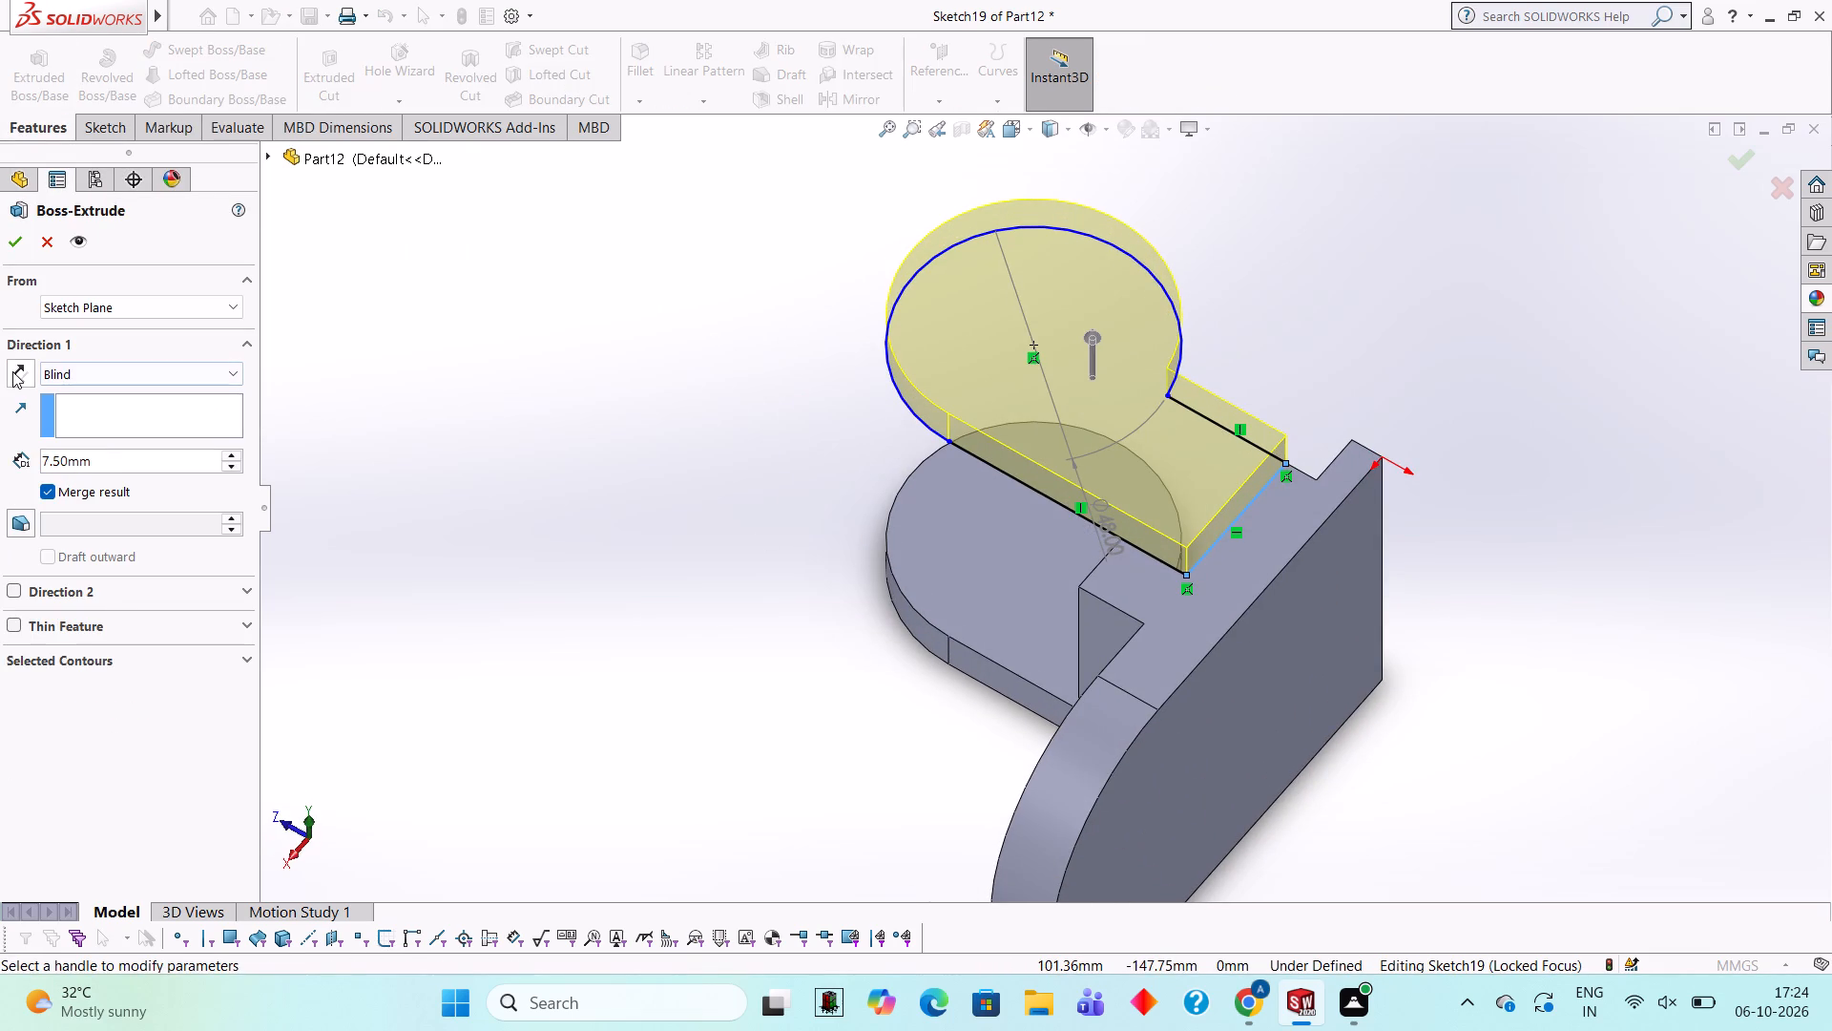
click(13, 371)
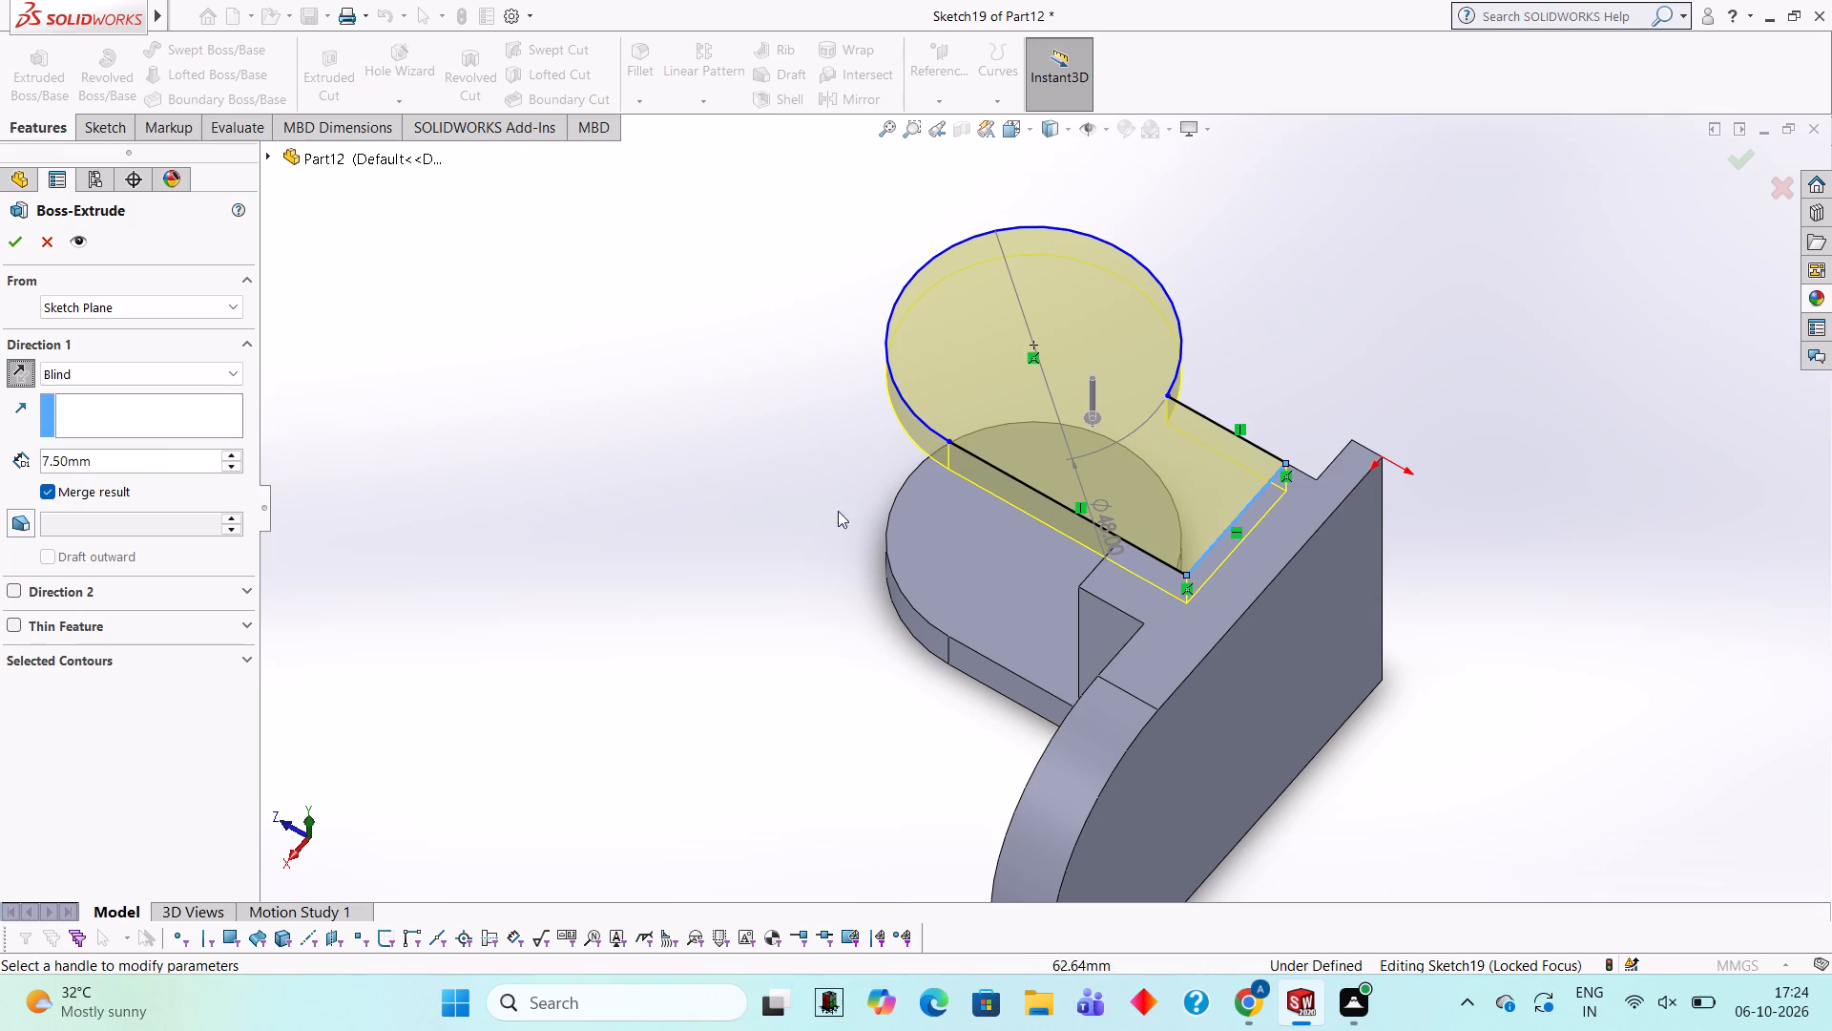
scroll(905, 551, up, 2)
middle_drag(925, 566, 1009, 356)
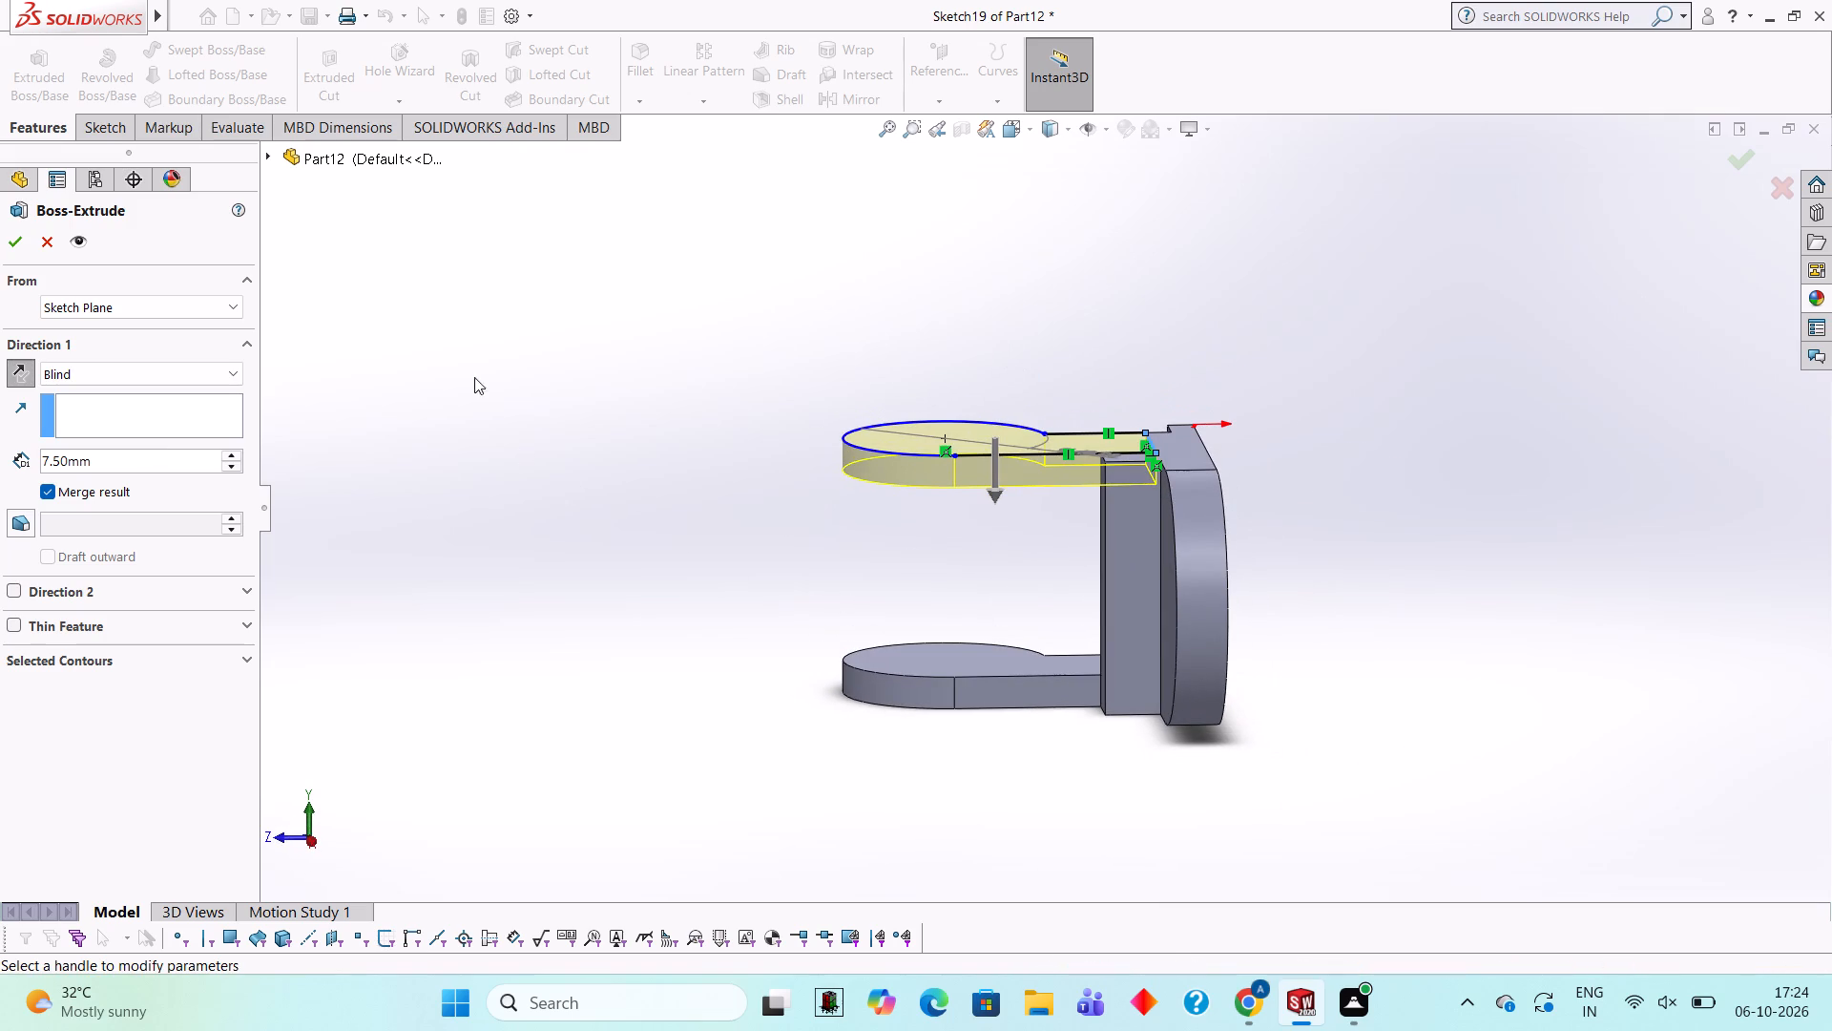
click(25, 241)
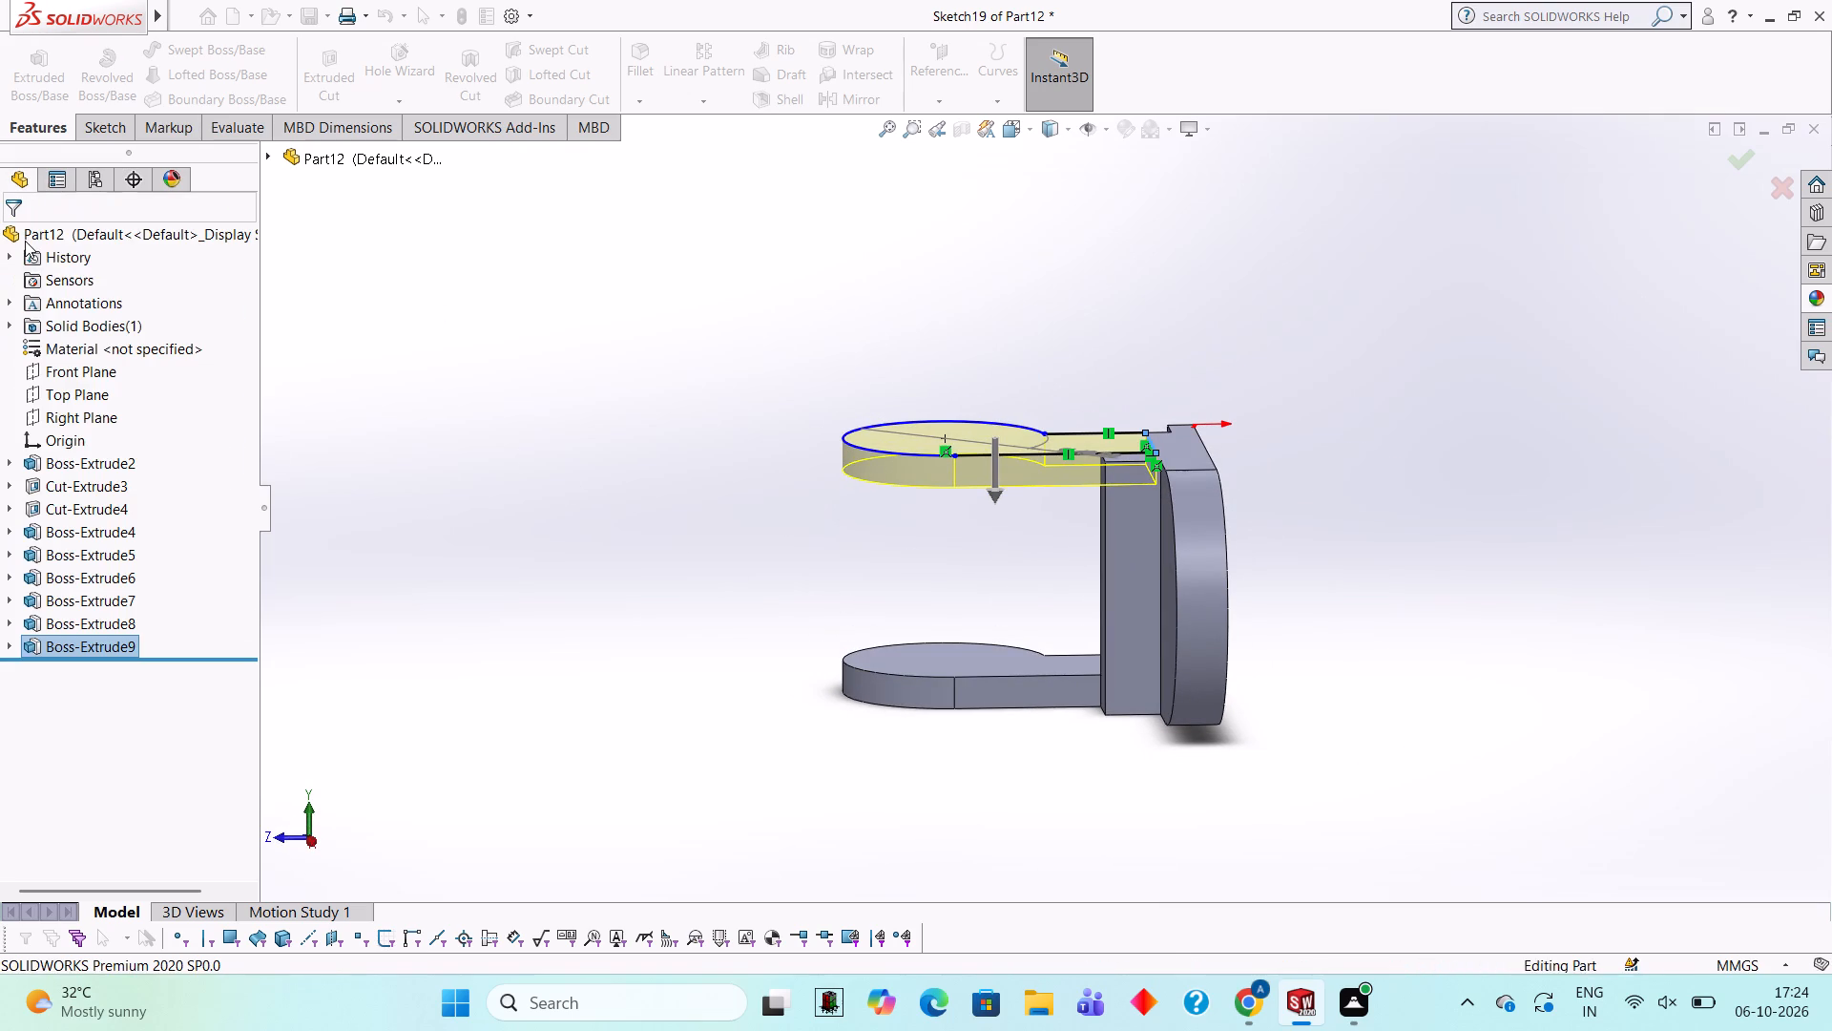
click(731, 309)
Examine the part with its two round-headed lugs from all around.
middle_drag(930, 305, 909, 619)
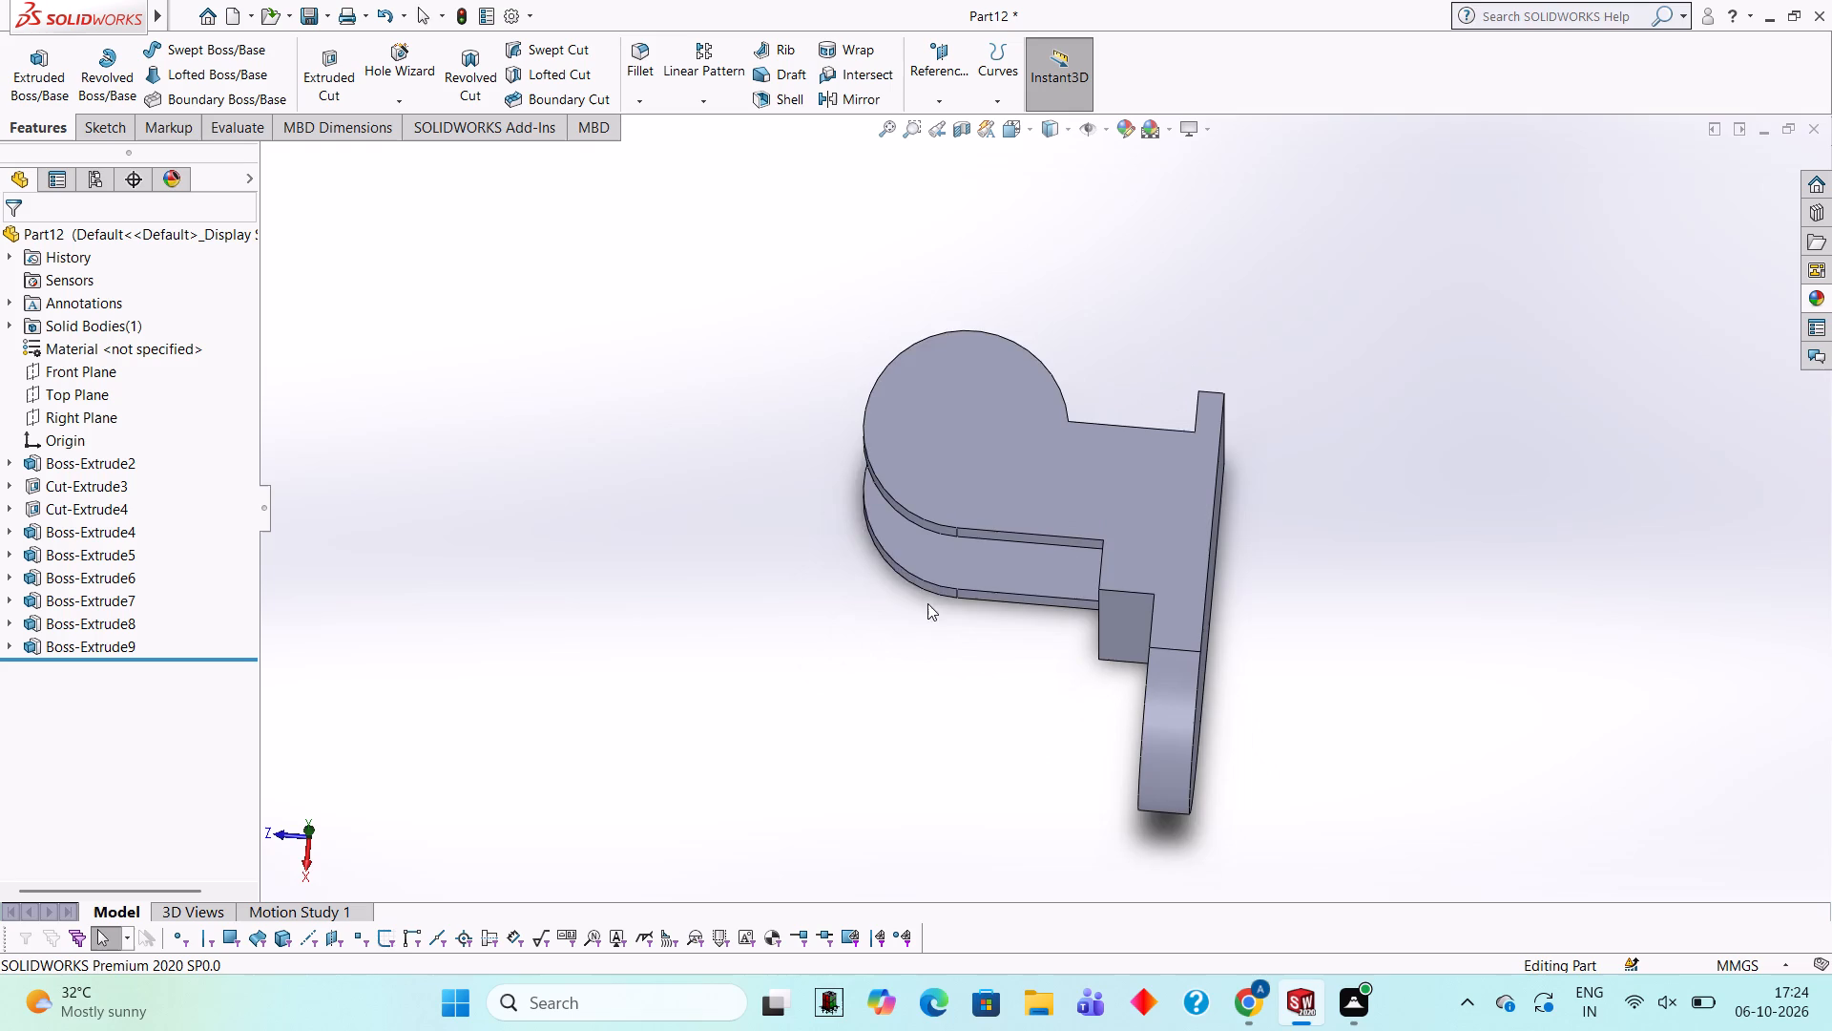
scroll(947, 583, up, 1)
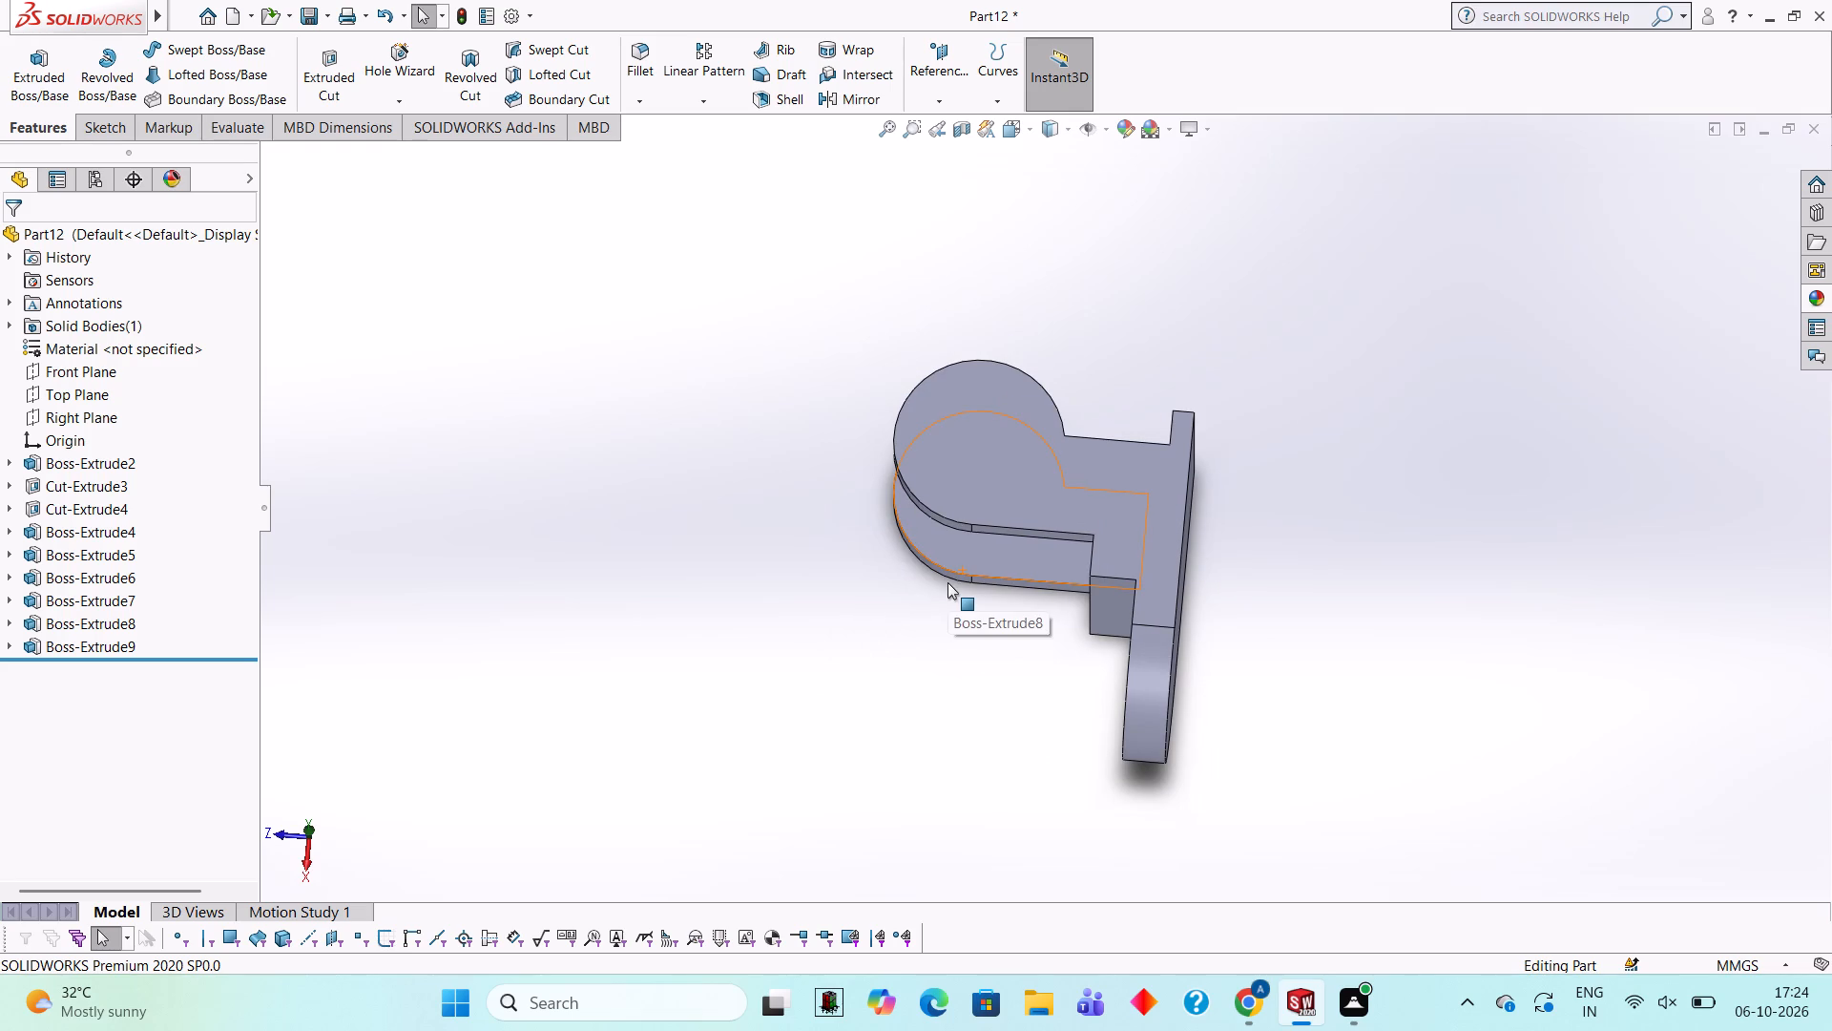
scroll(1232, 393, up, 1)
middle_drag(1234, 393, 1228, 462)
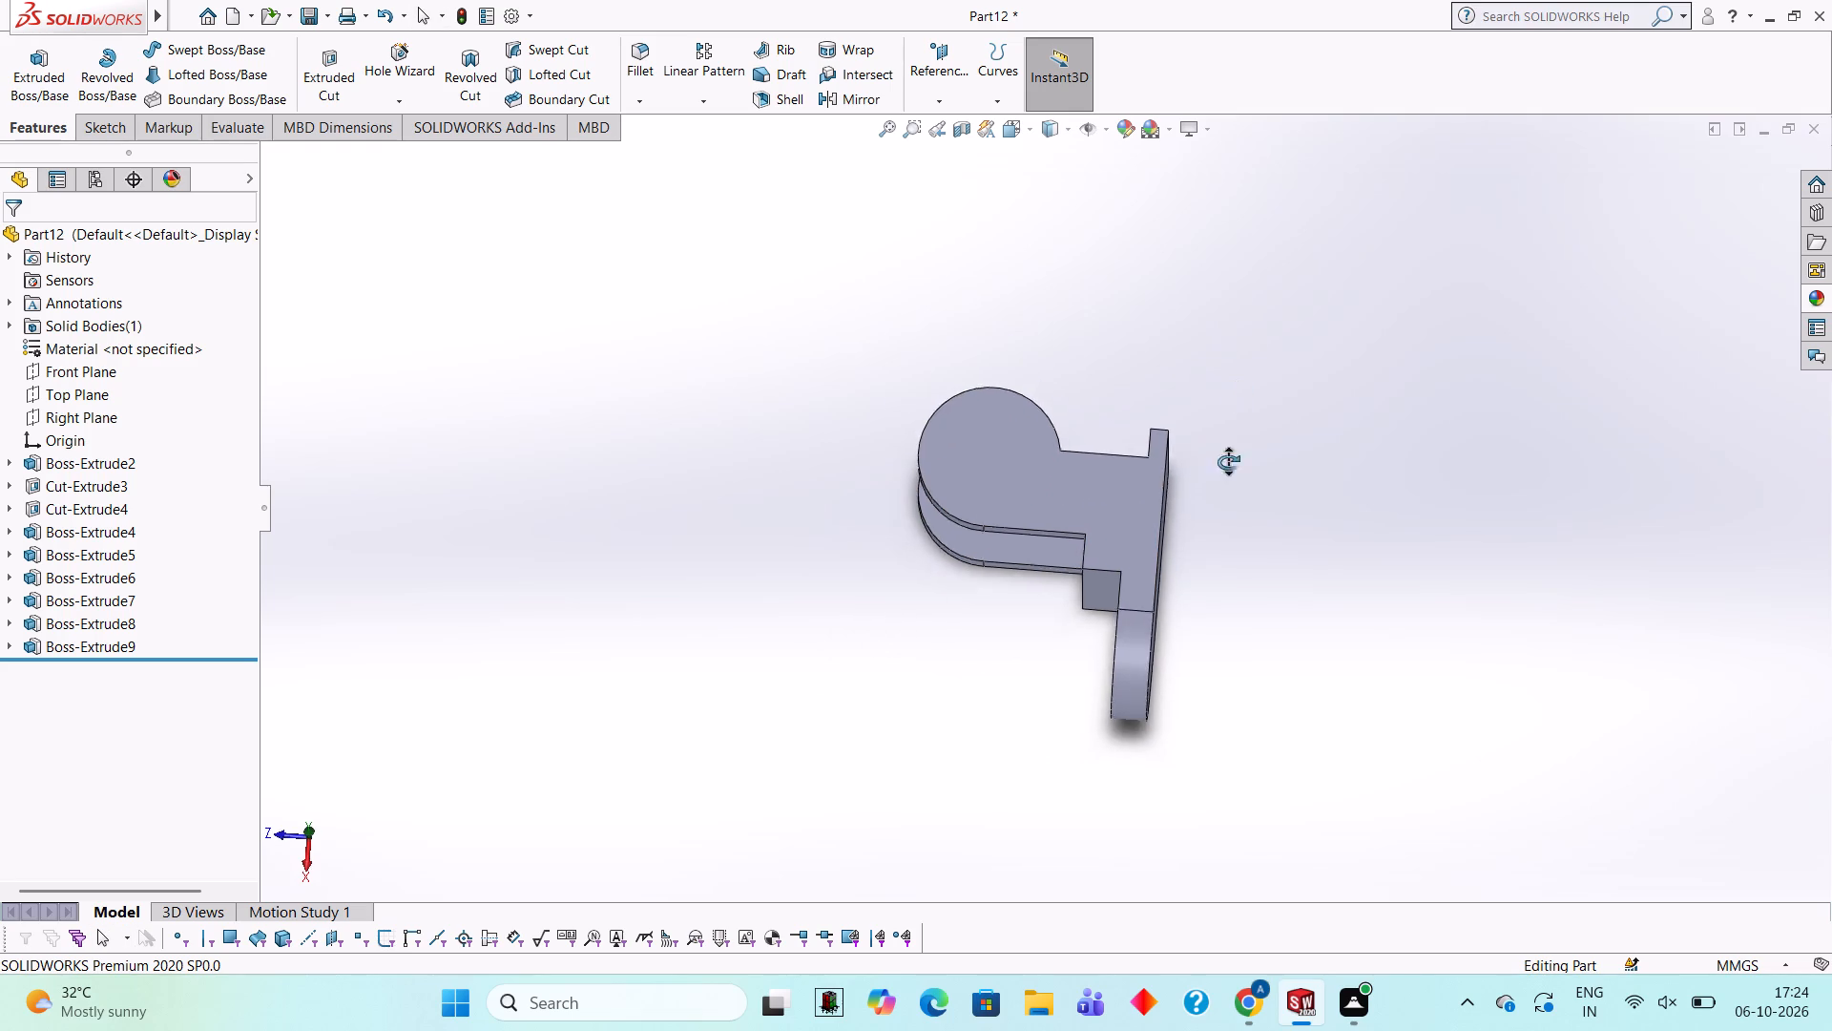
middle_drag(1228, 462, 1069, 746)
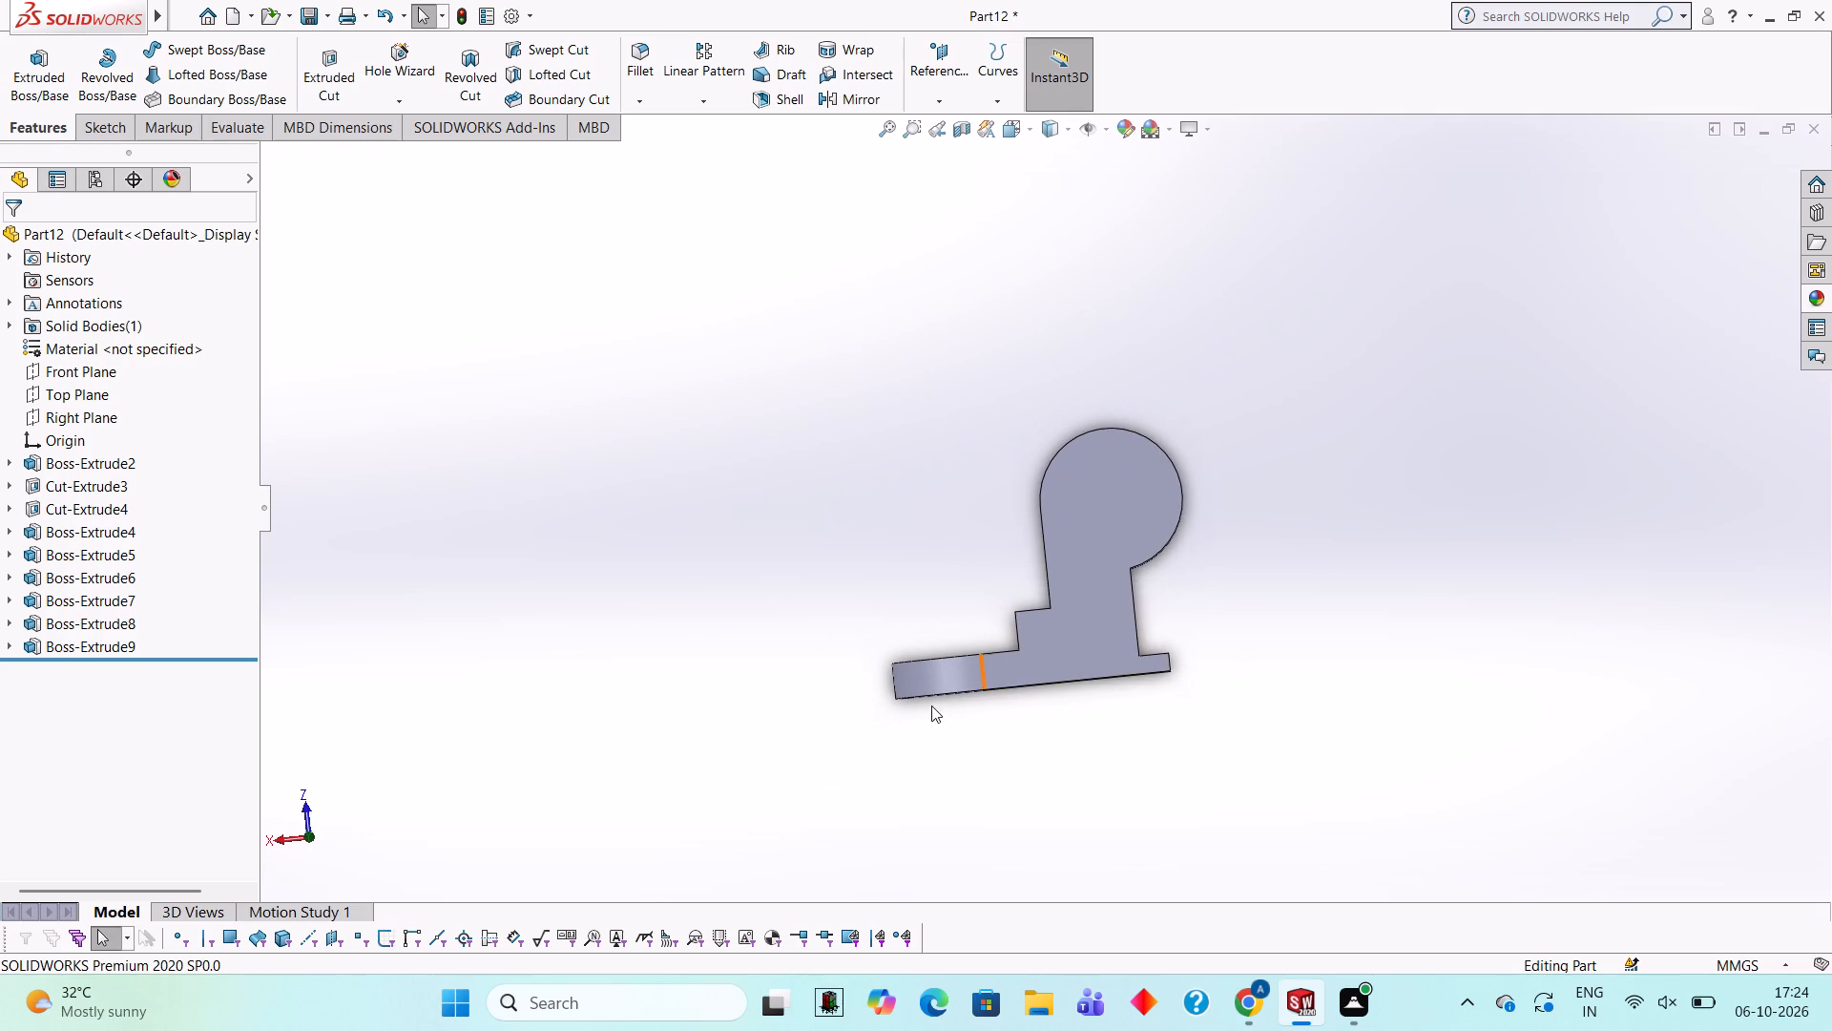
middle_drag(930, 713, 1176, 416)
middle_drag(1096, 702, 1220, 280)
middle_drag(1050, 759, 1043, 726)
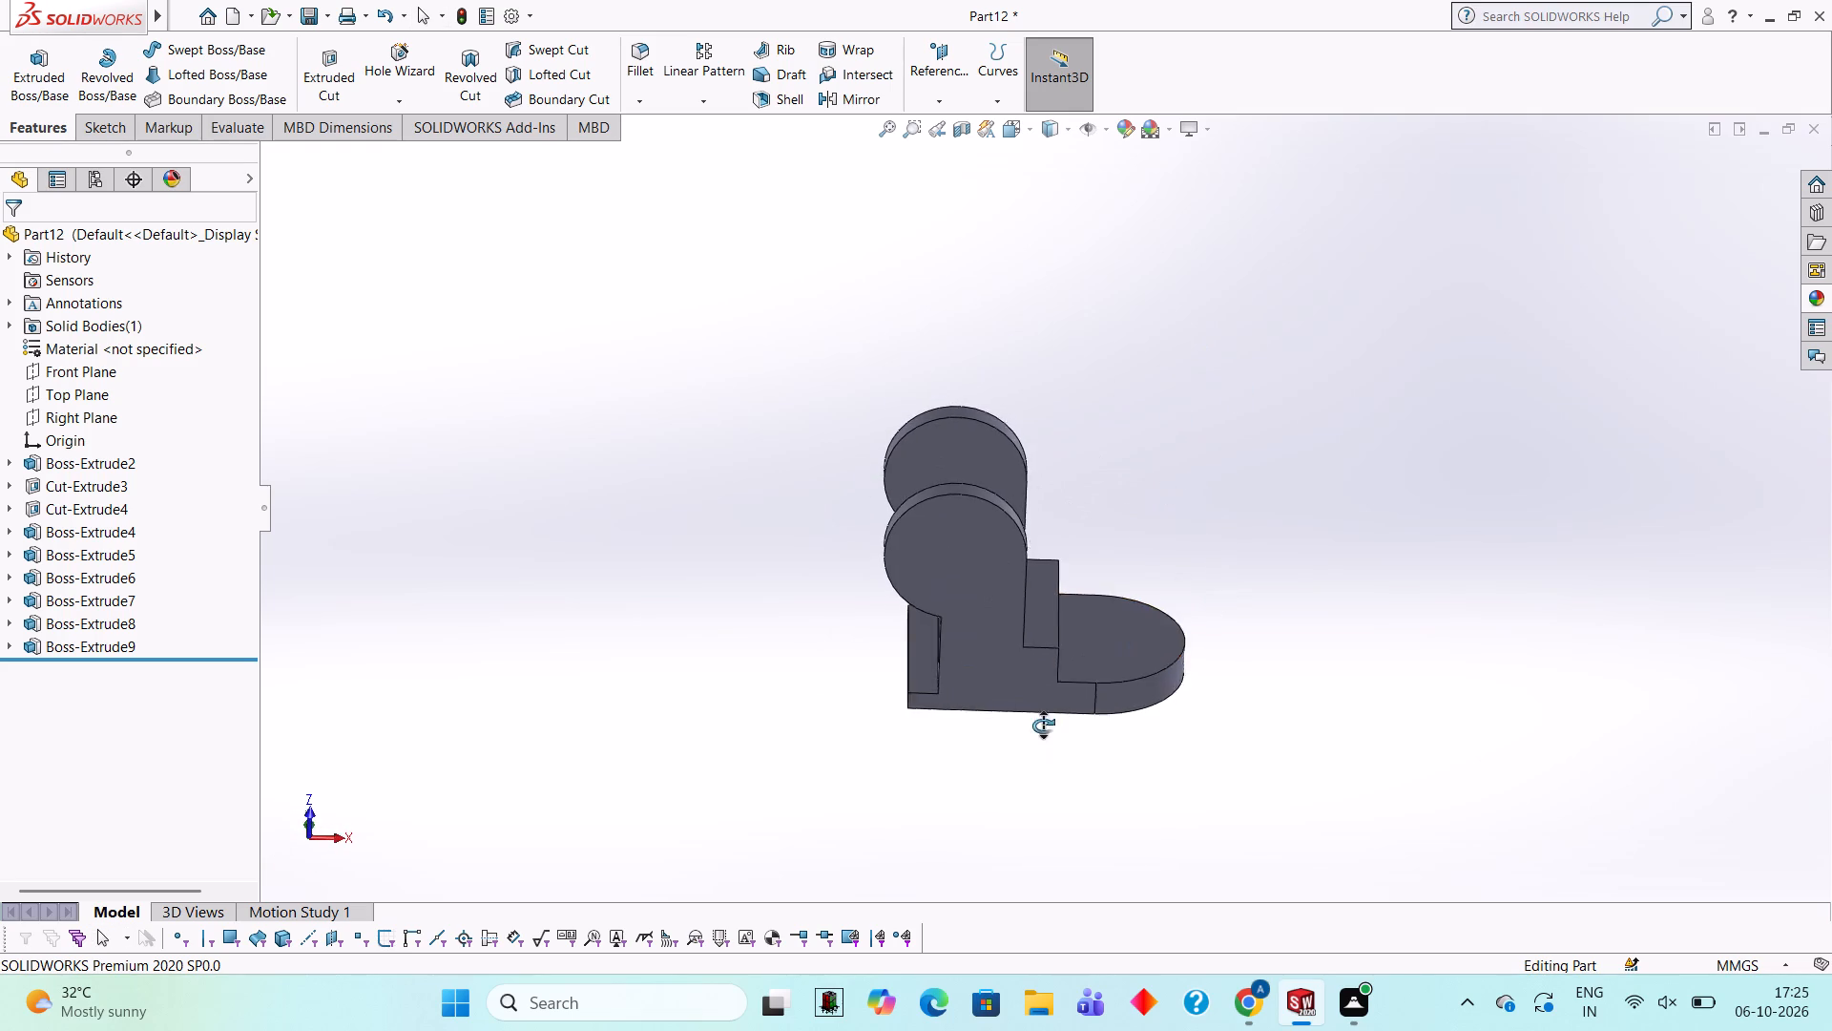
middle_drag(1043, 726, 1043, 630)
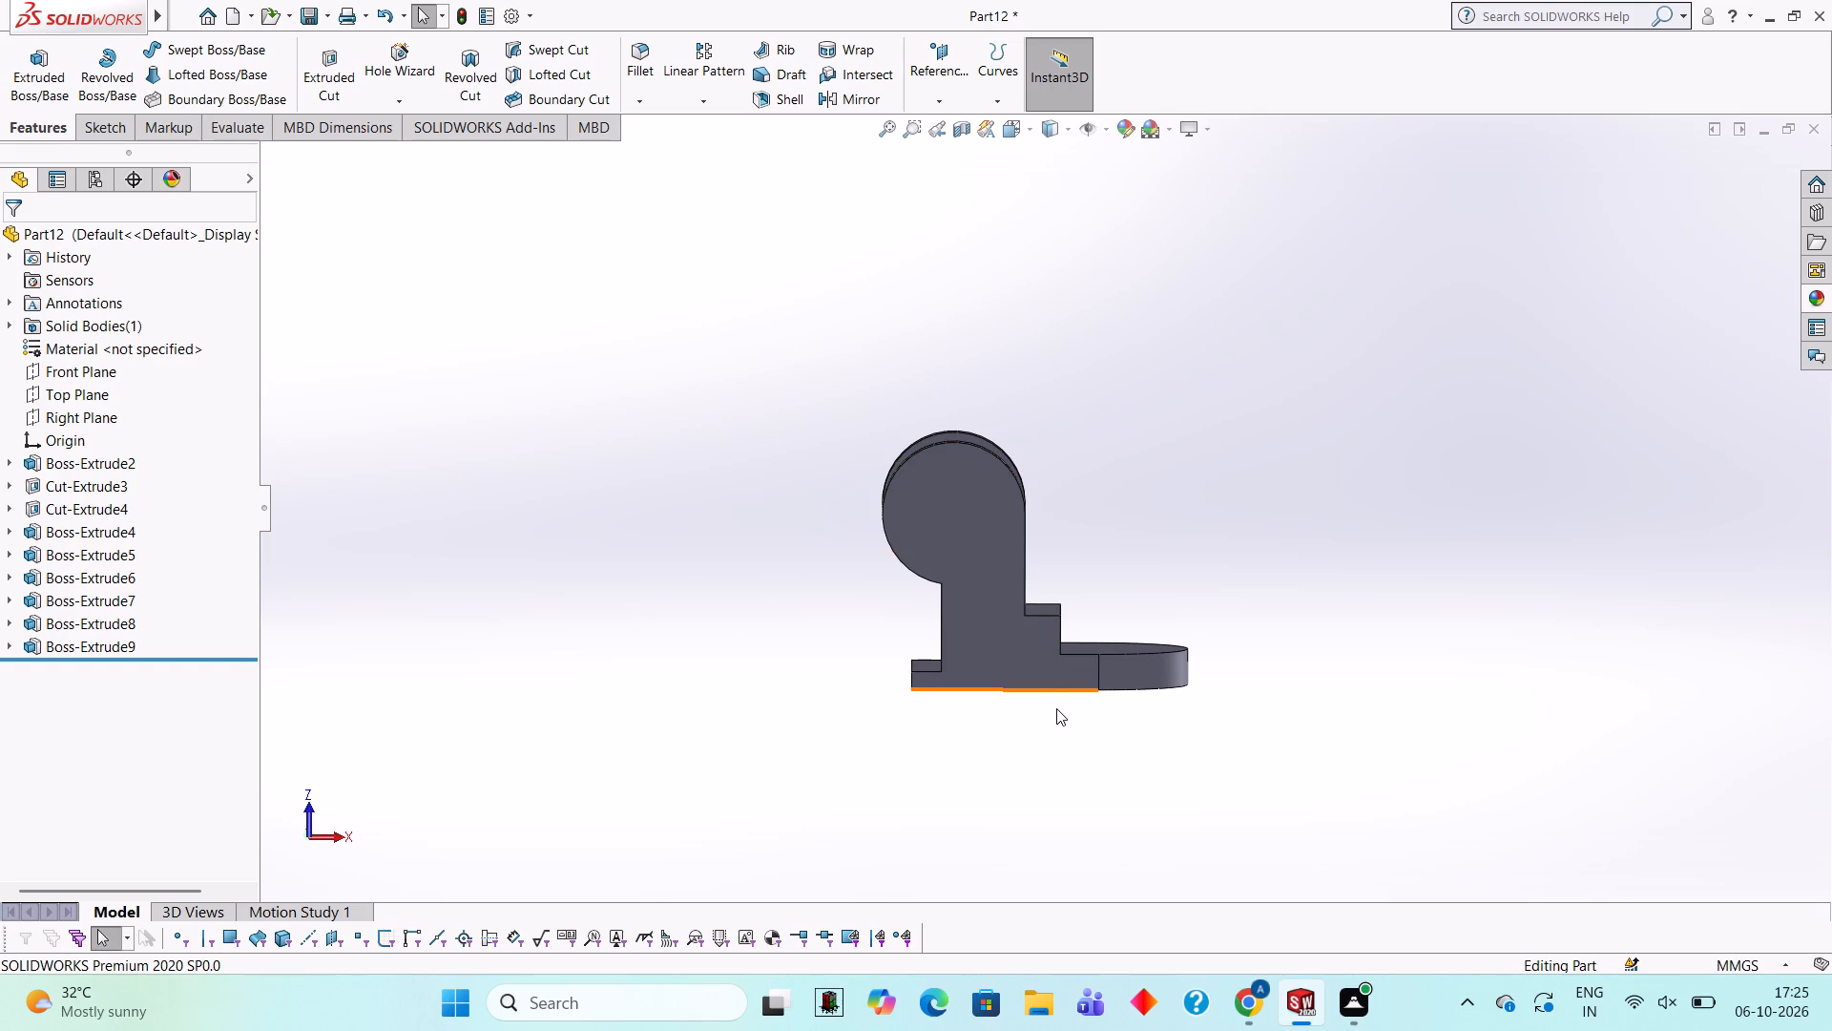
scroll(1056, 708, down, 1)
middle_drag(1054, 711, 1048, 775)
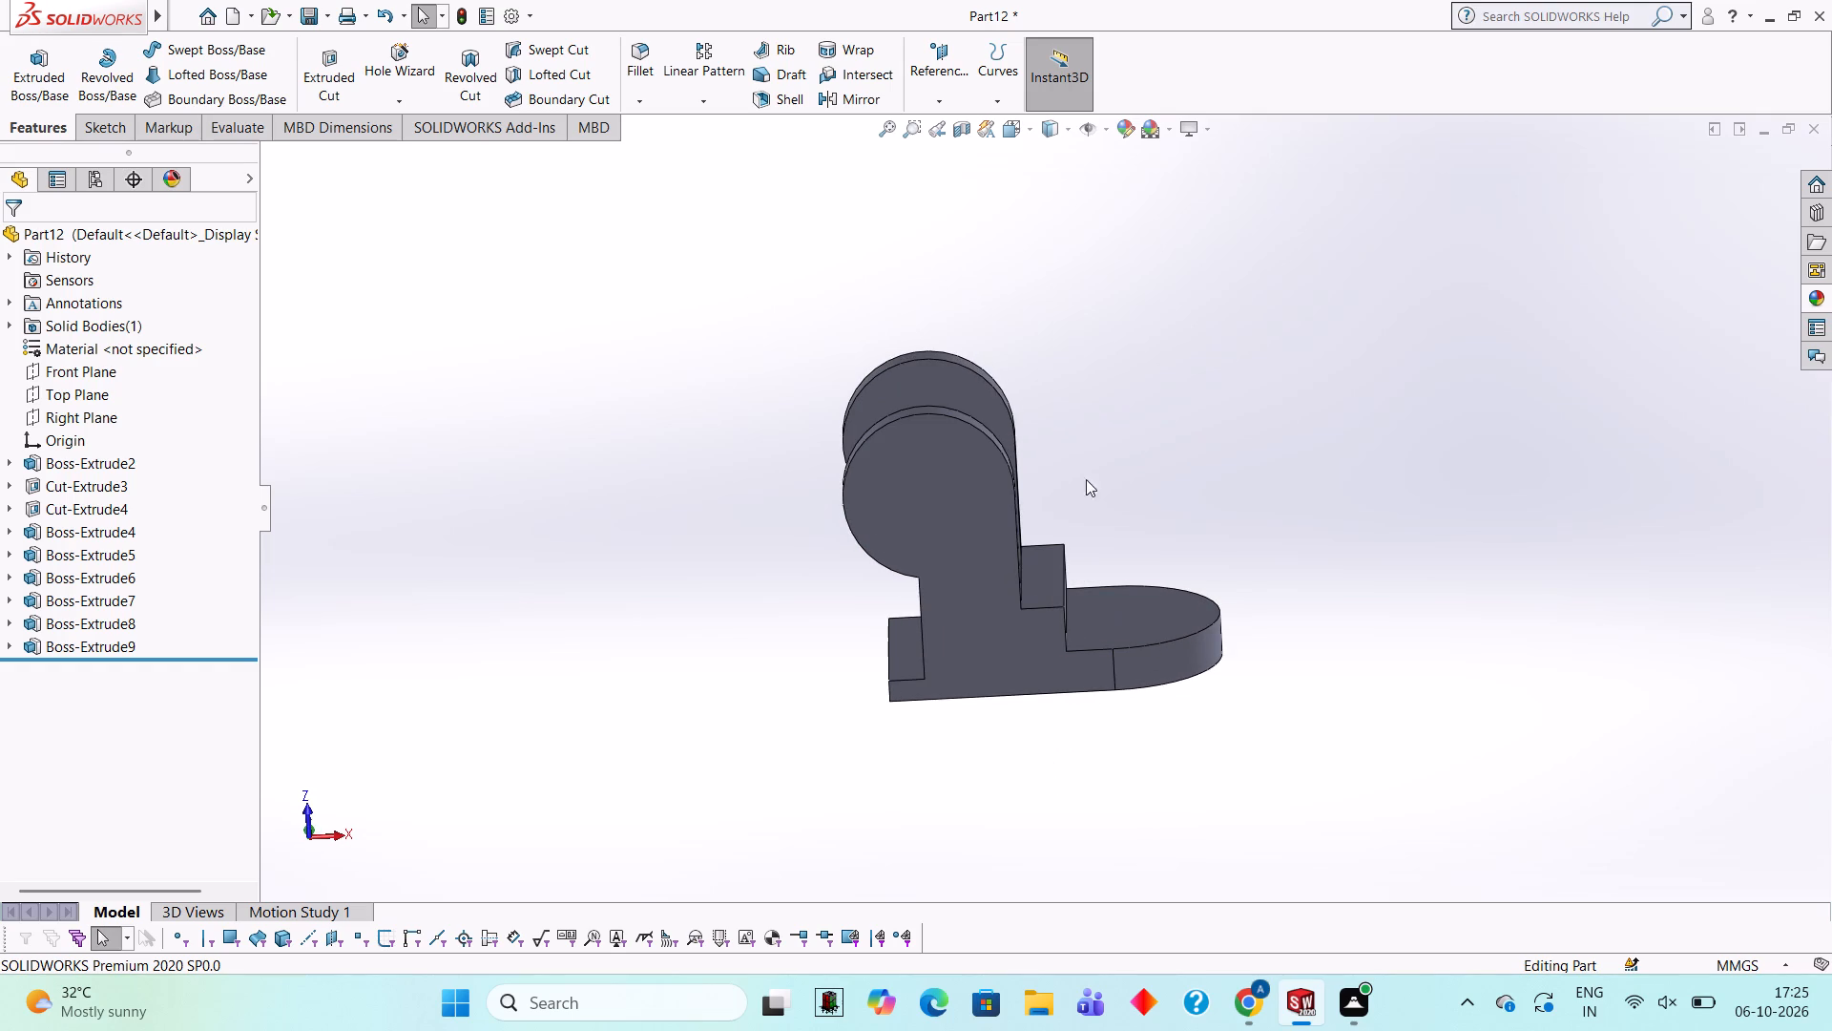
middle_drag(1086, 434, 1068, 676)
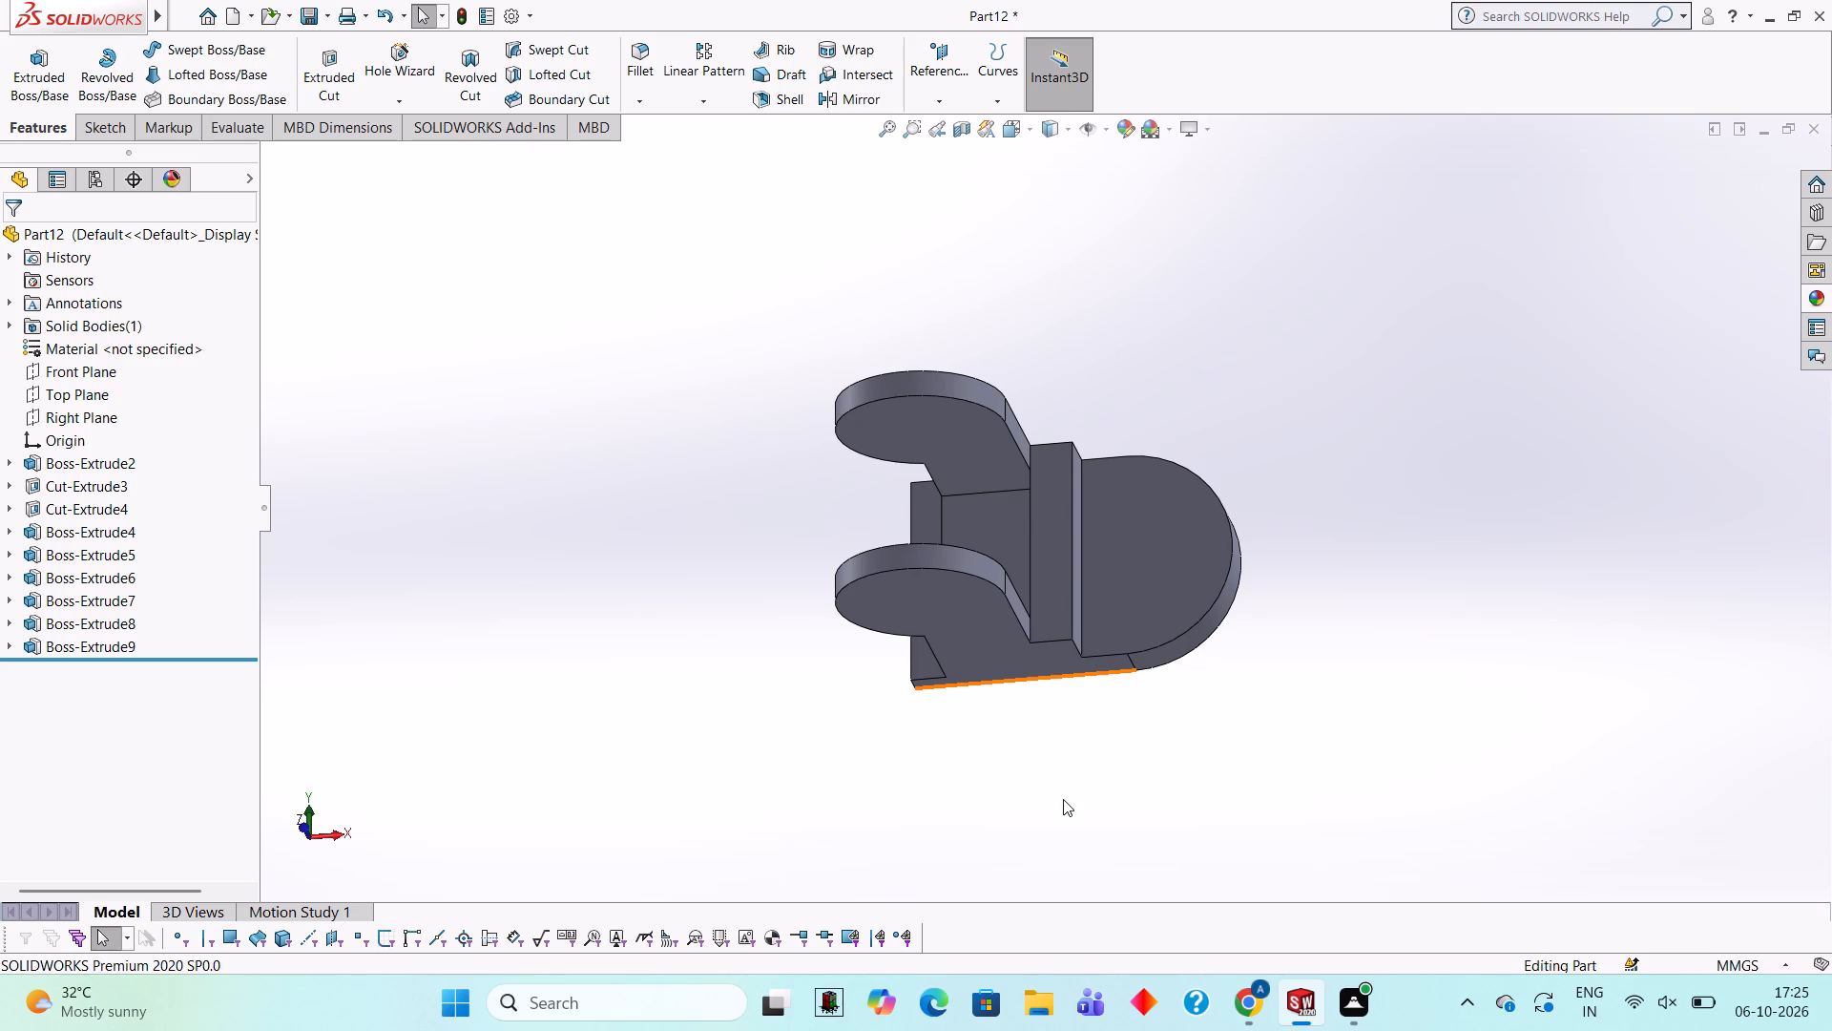
middle_drag(1050, 781, 1055, 647)
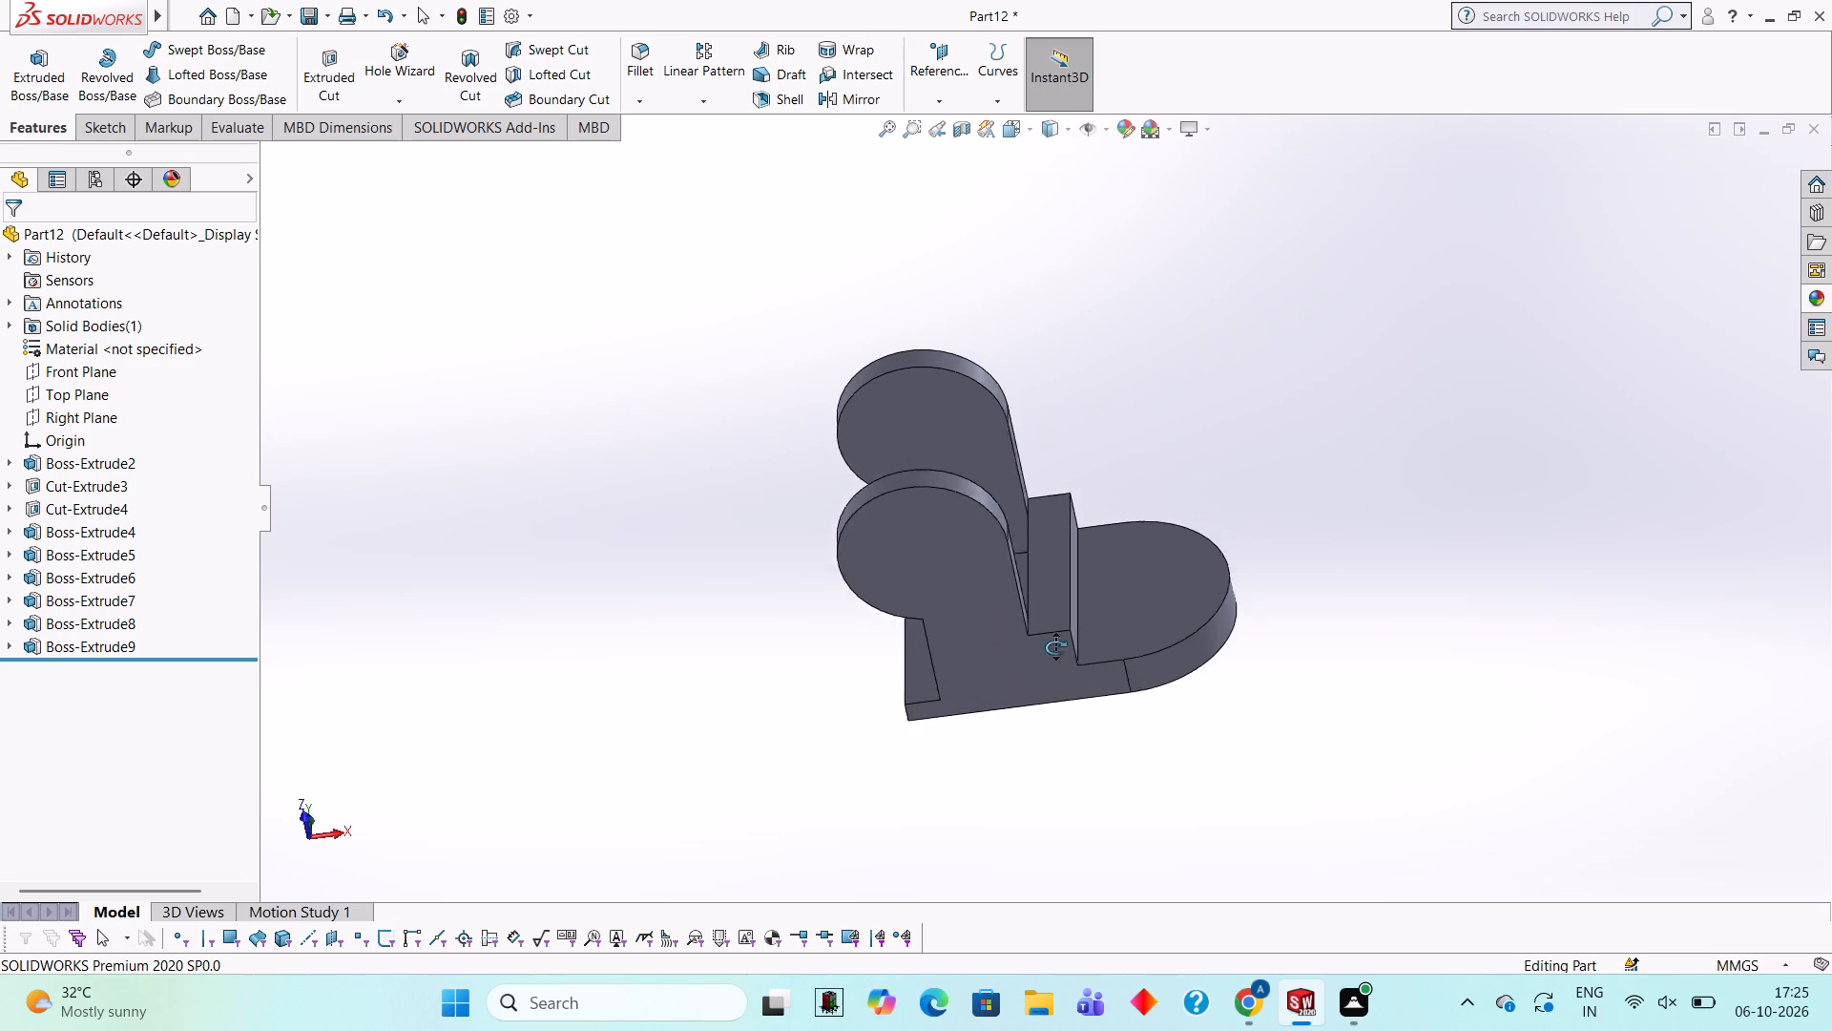
Sketch a closed 13 by 45 mm rectangle of lines on the upright rib's face between the two lugs.
middle_drag(1055, 647, 1022, 650)
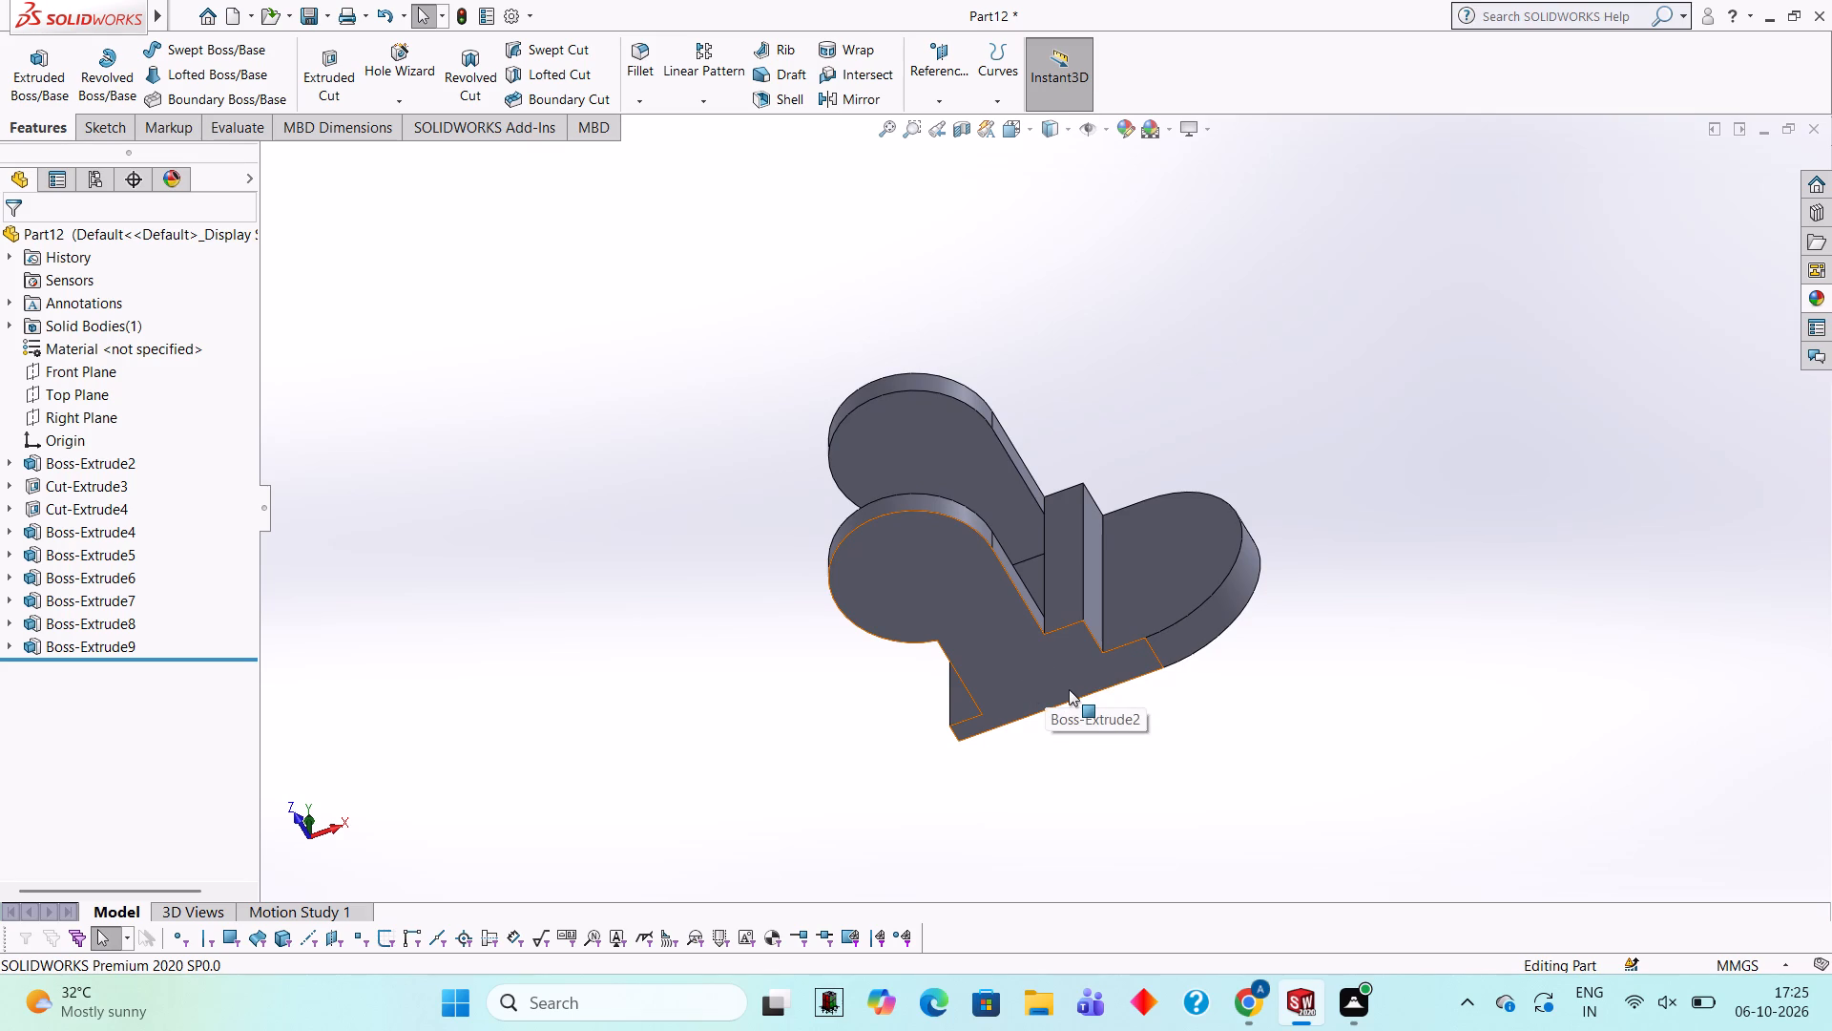
middle_drag(1026, 462, 1150, 674)
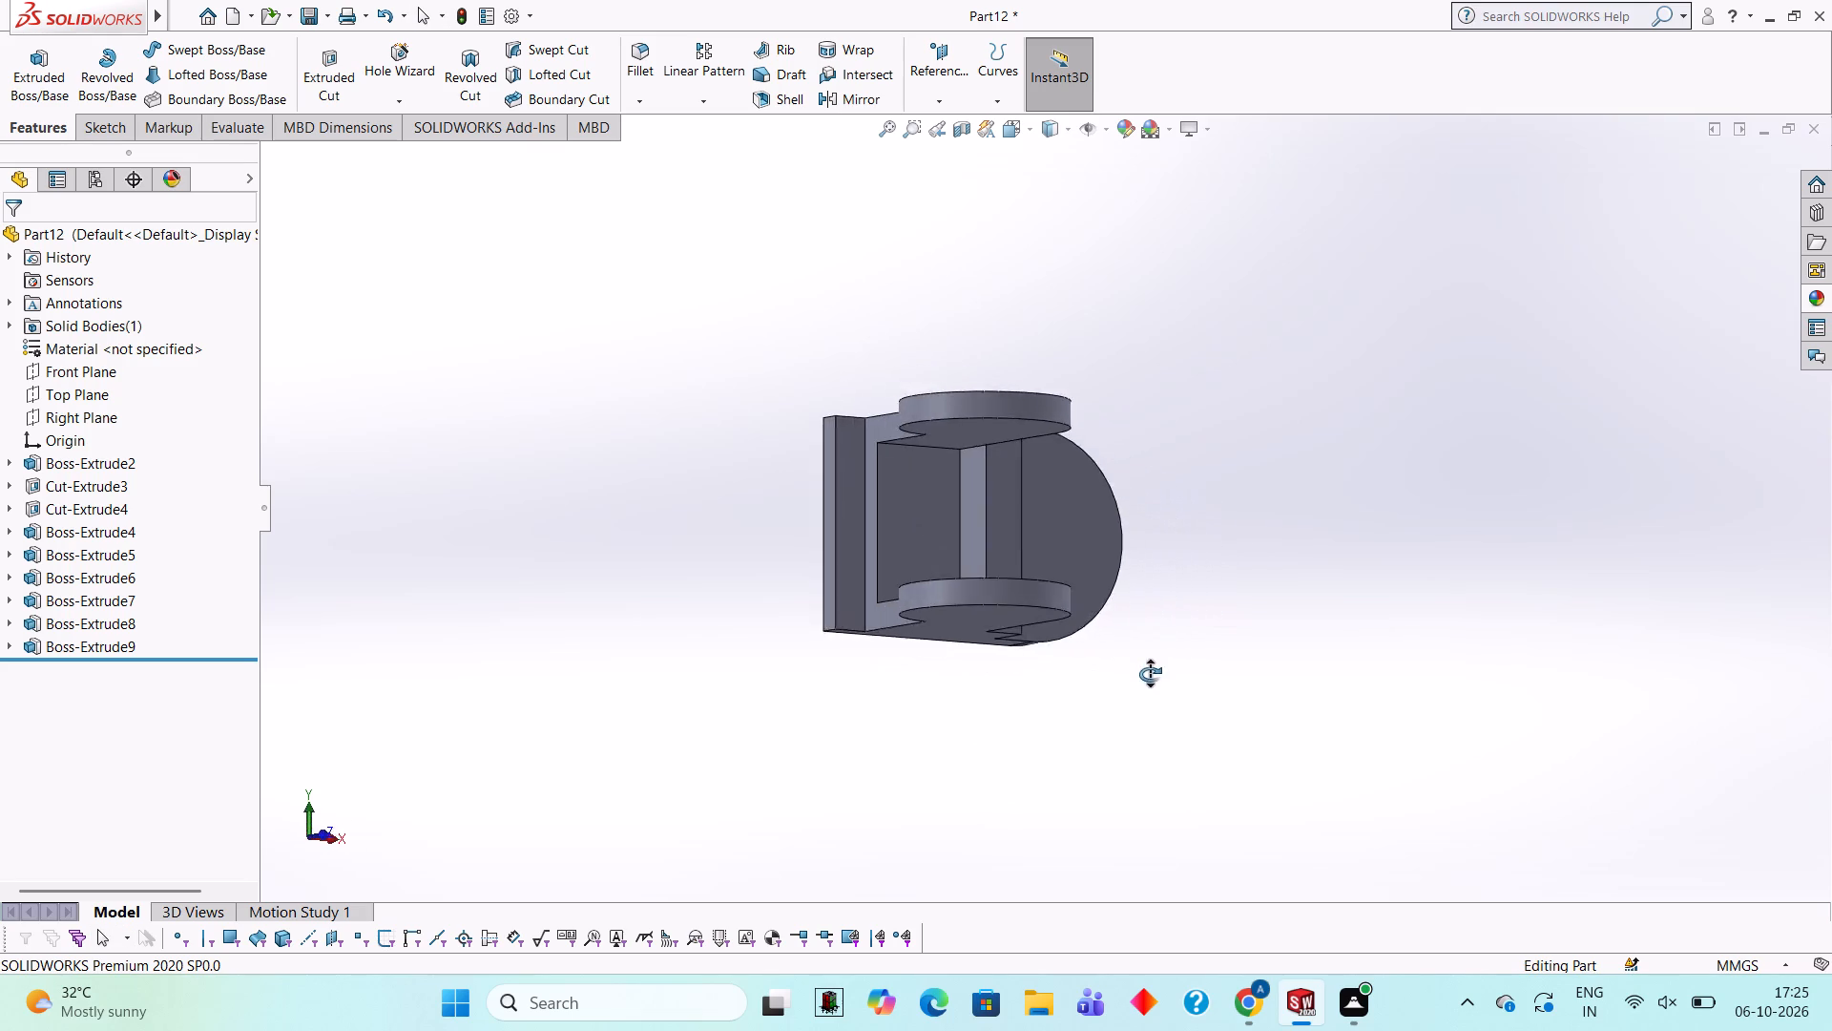
middle_drag(1150, 674, 1235, 724)
click(940, 496)
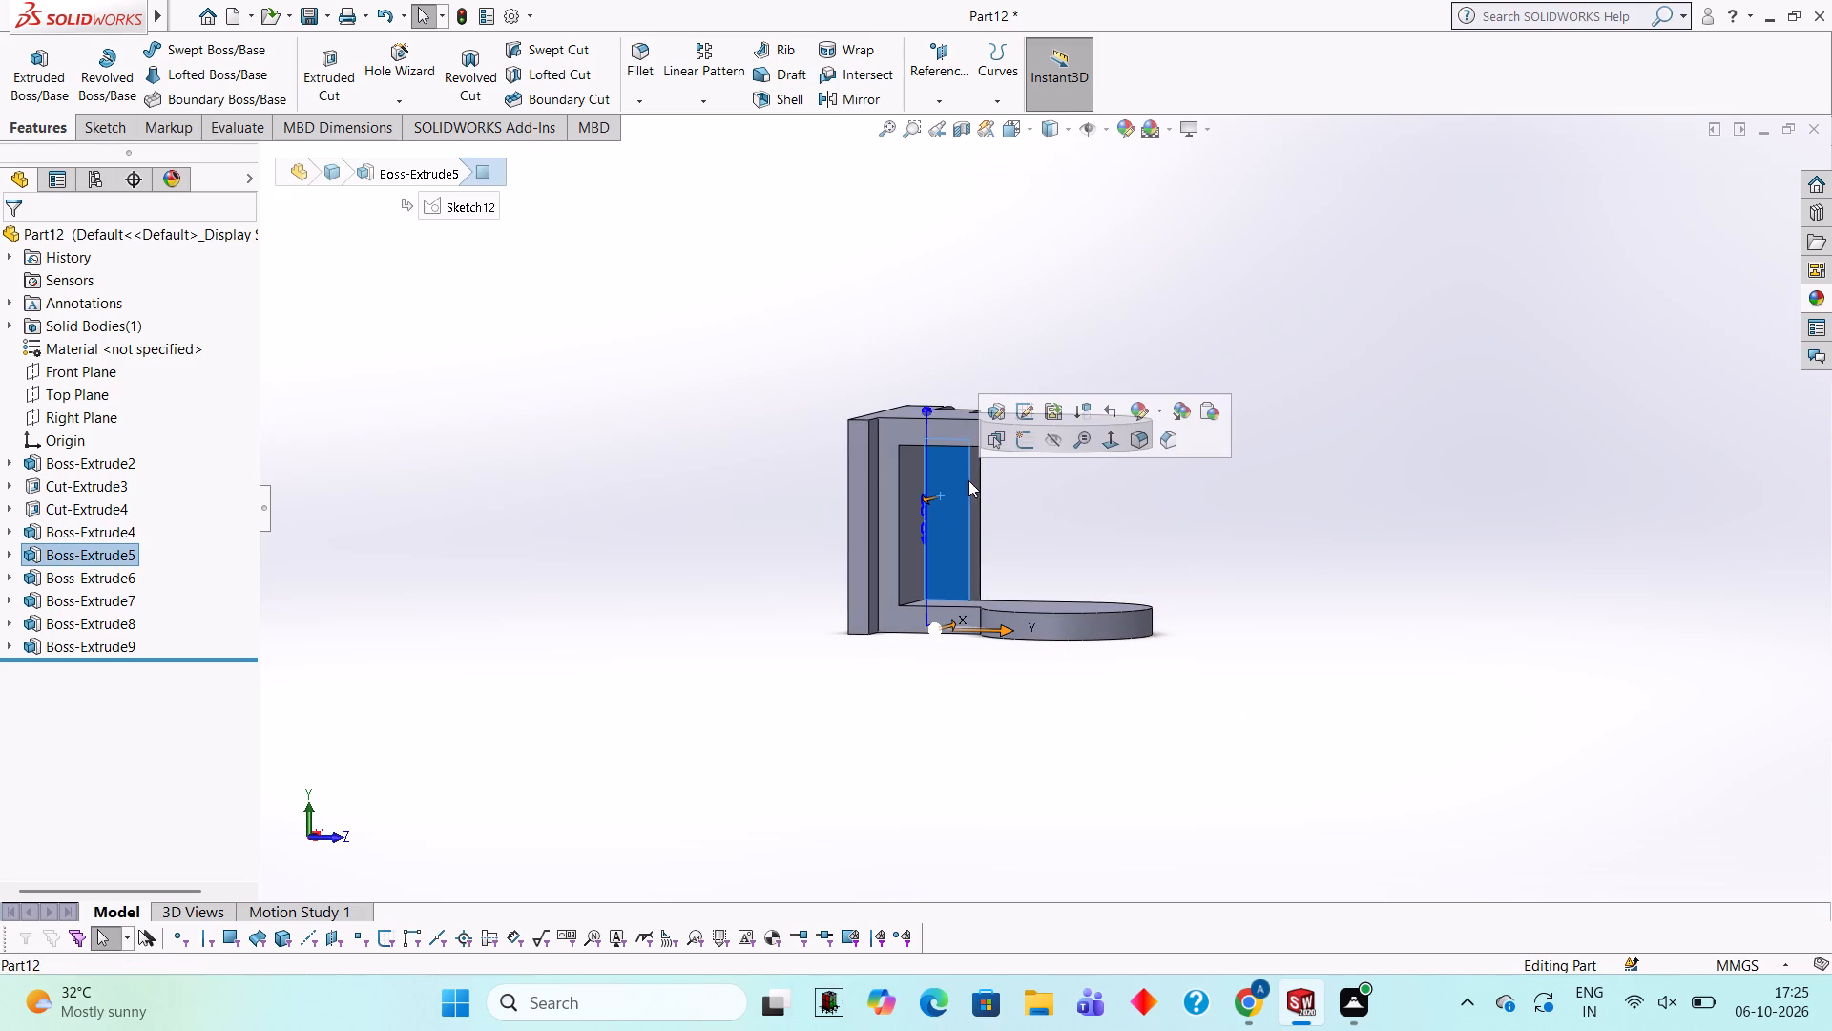
click(1030, 431)
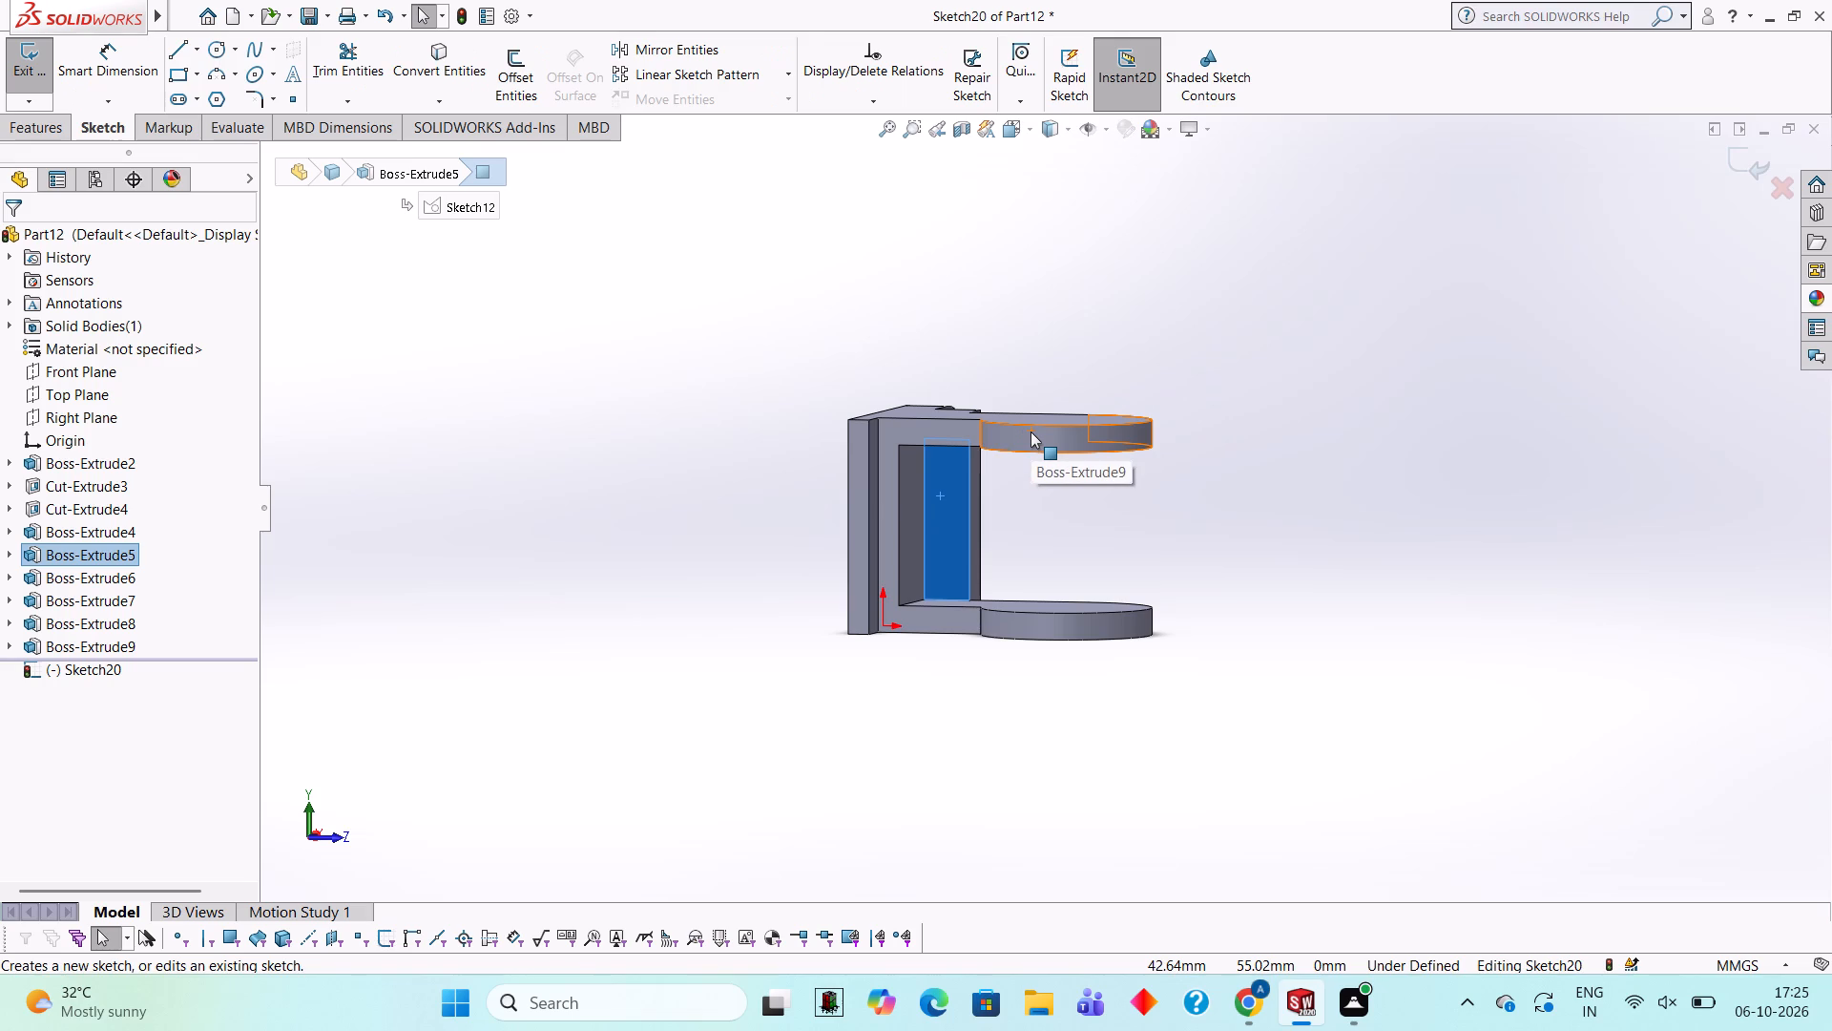
key(ctrl+8)
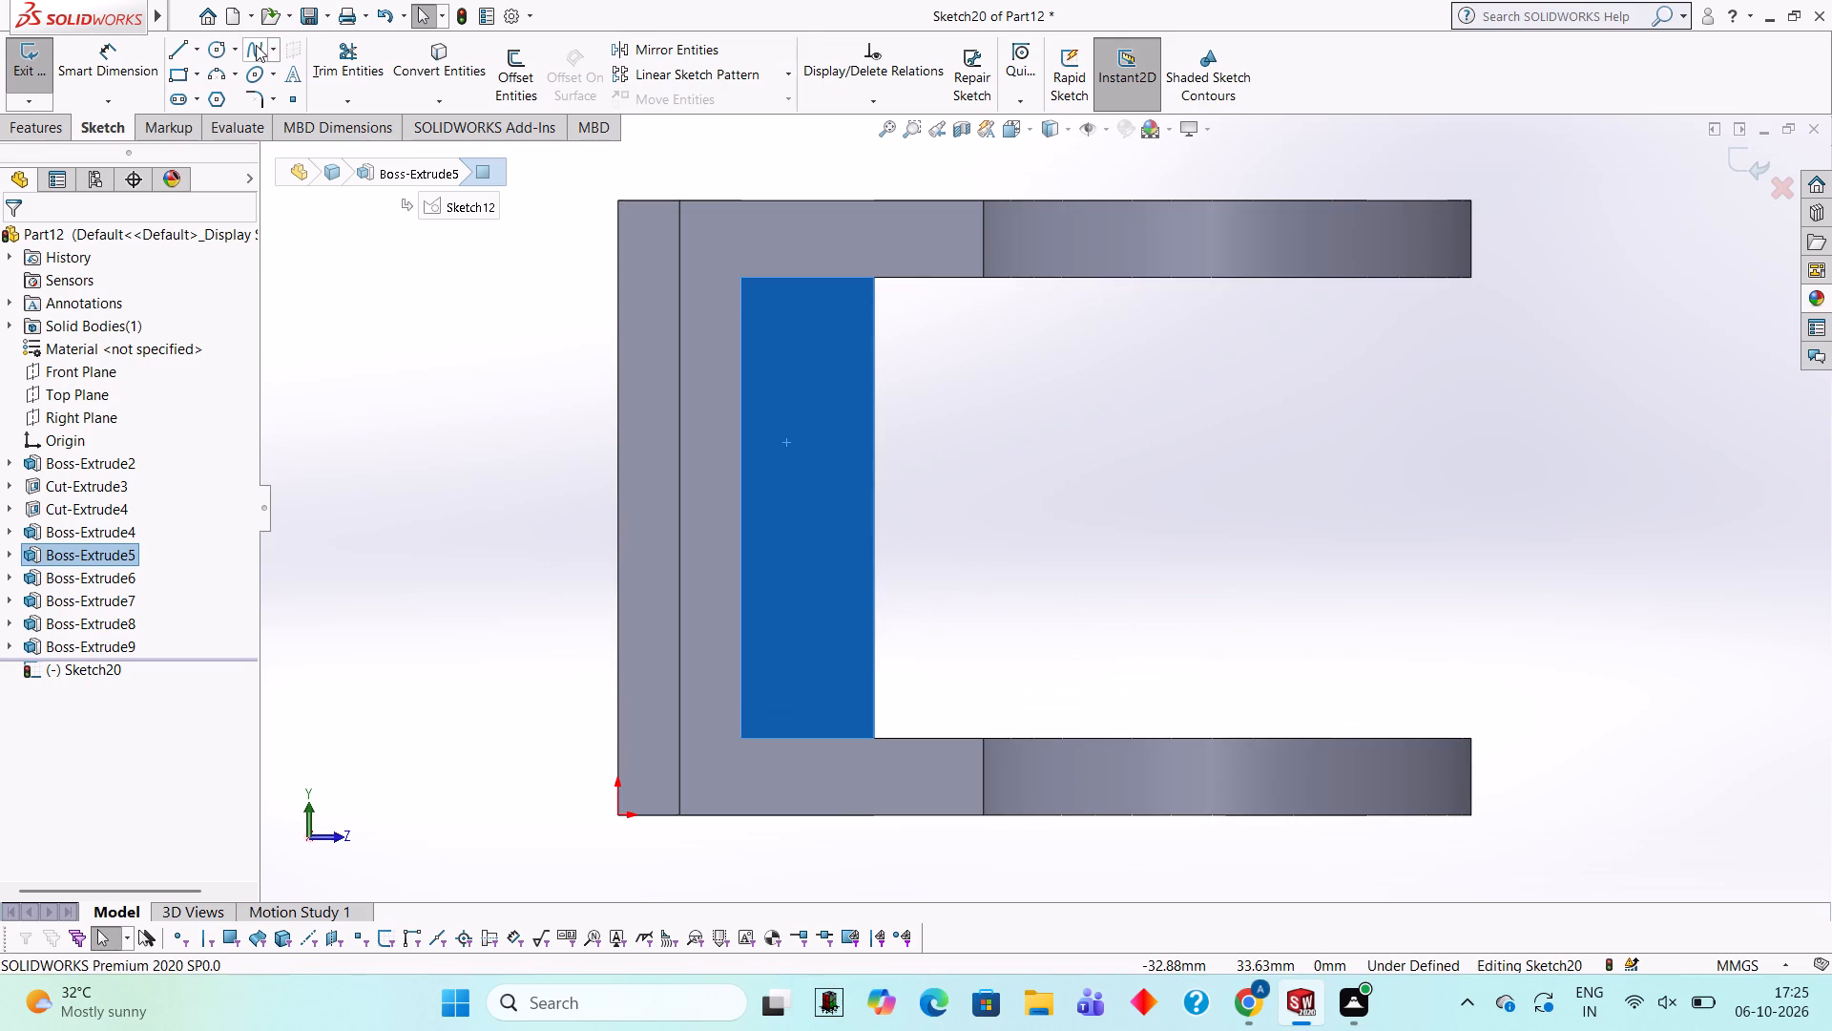
click(178, 42)
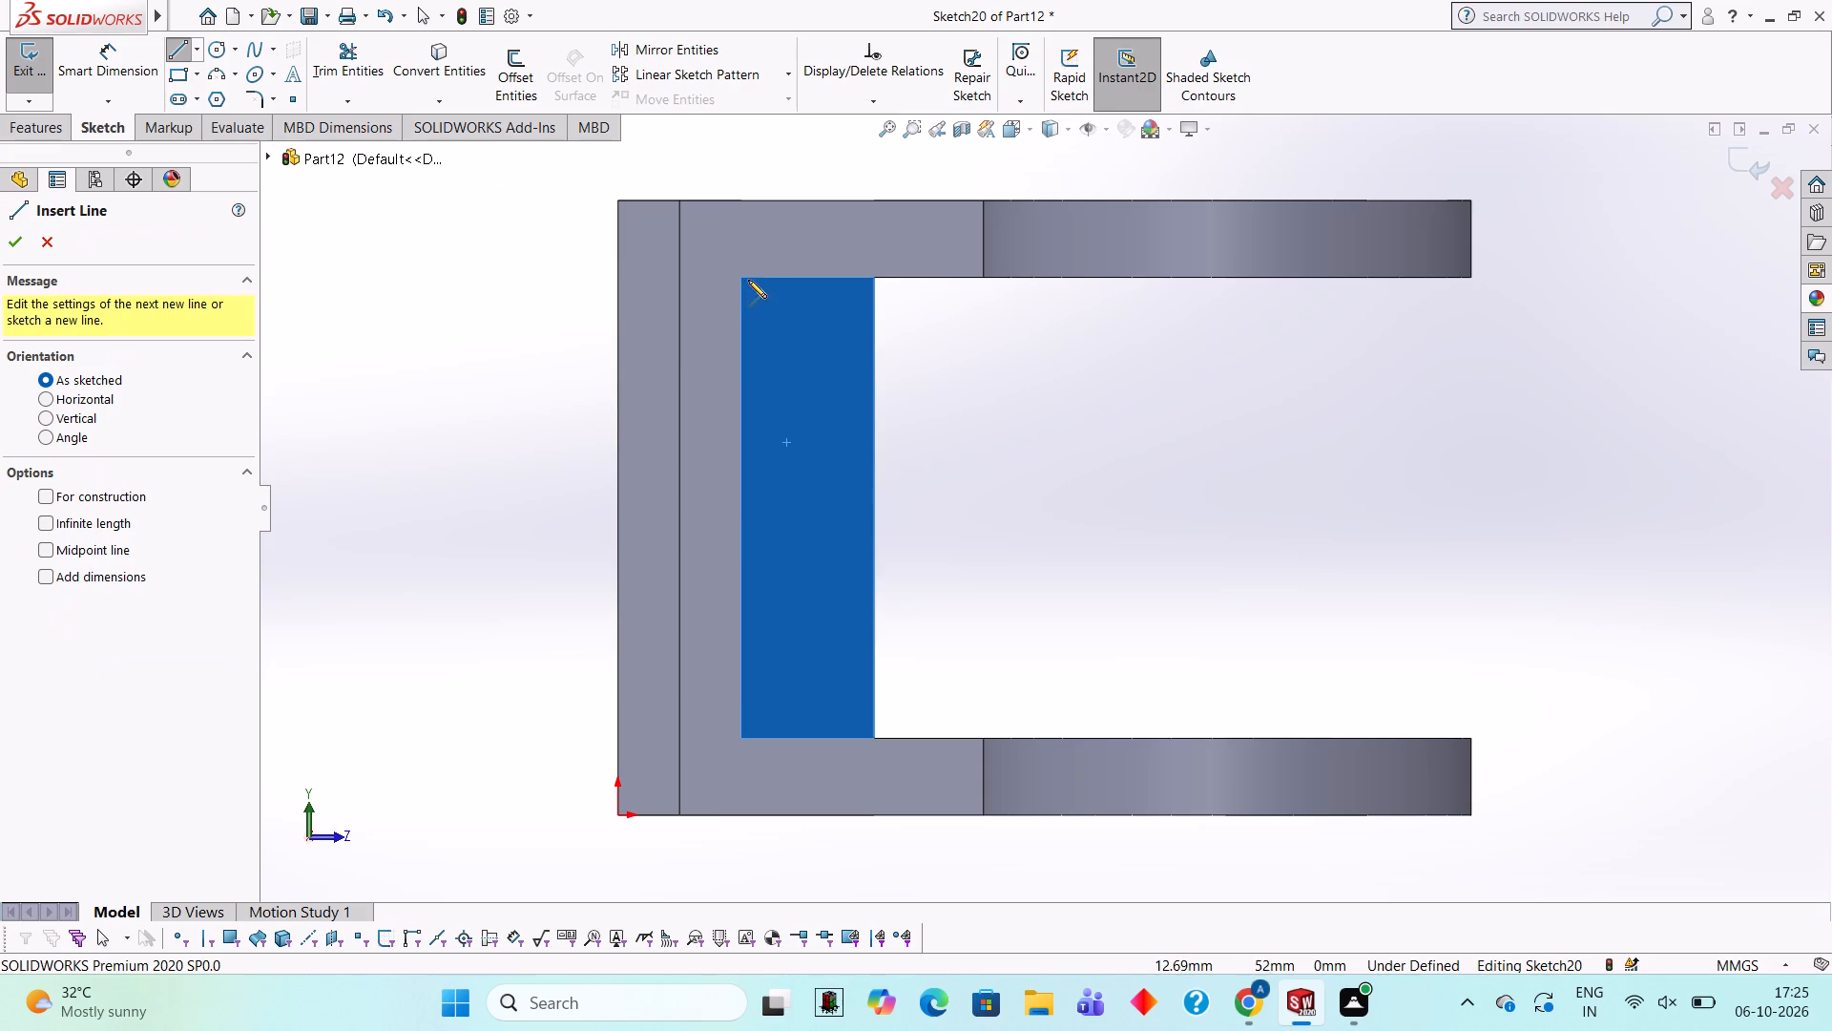
click(742, 276)
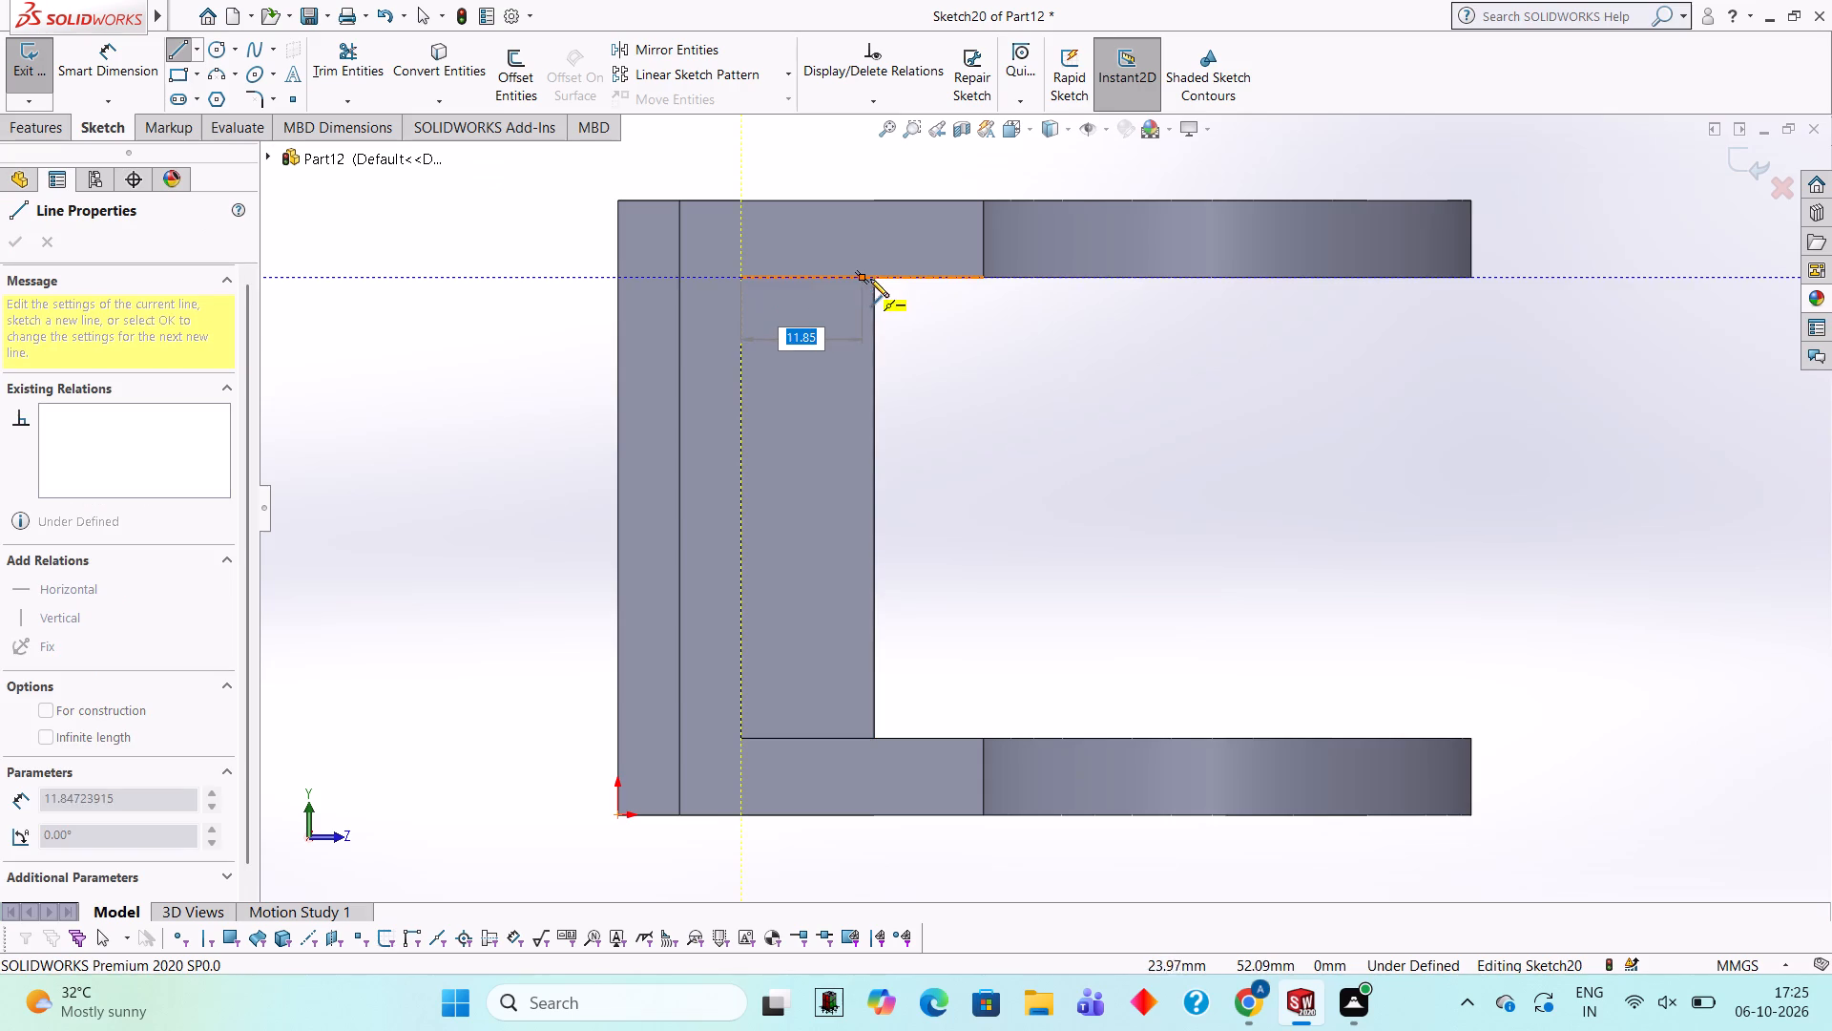
click(874, 279)
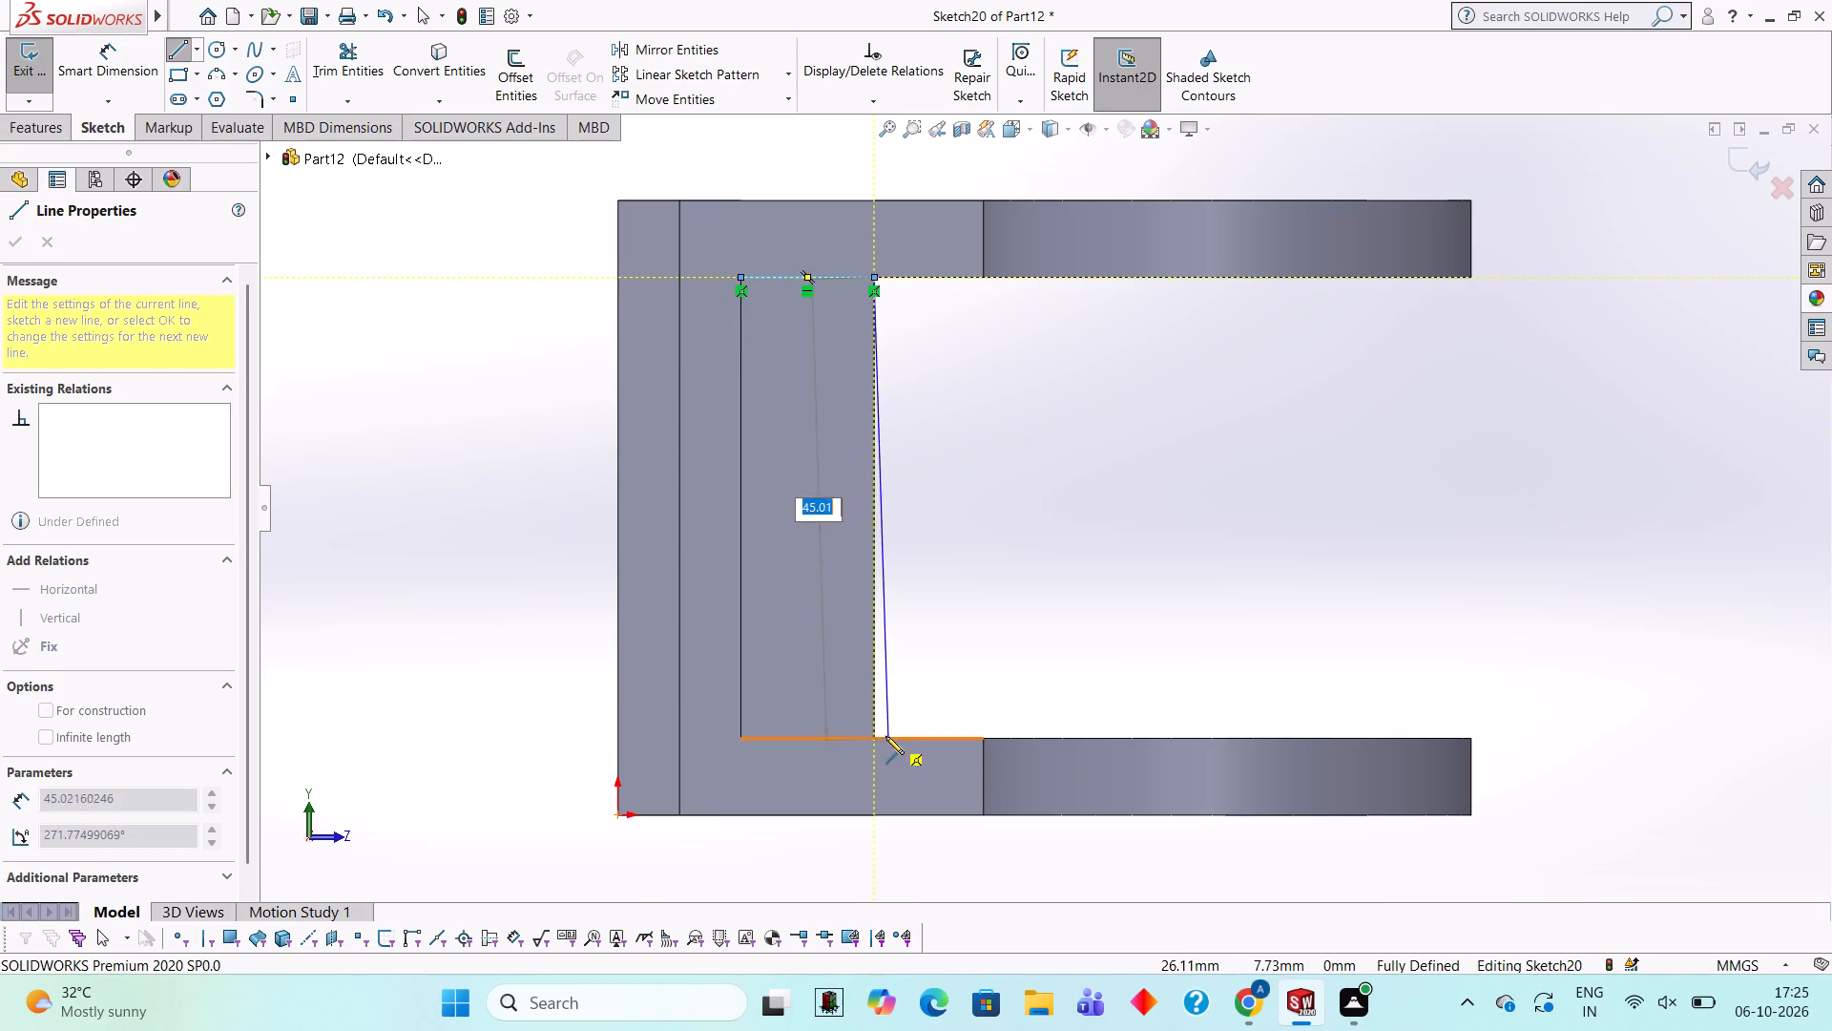
click(871, 737)
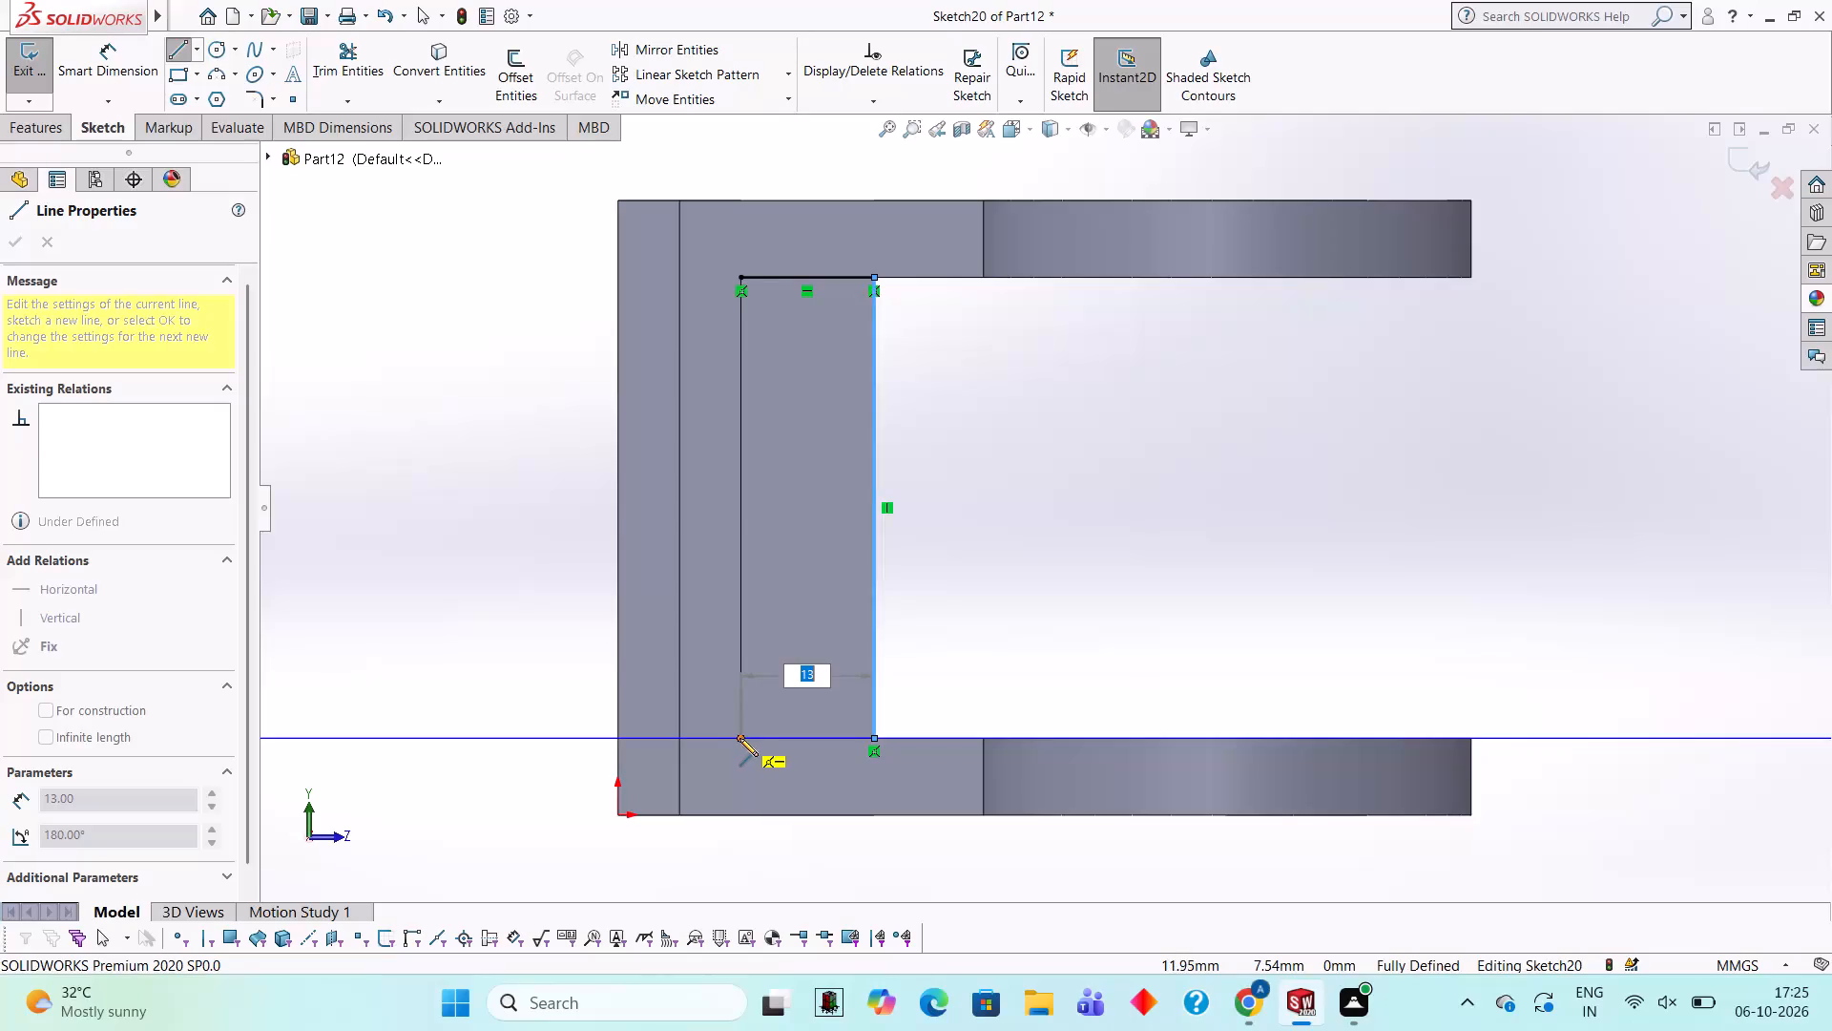
click(739, 738)
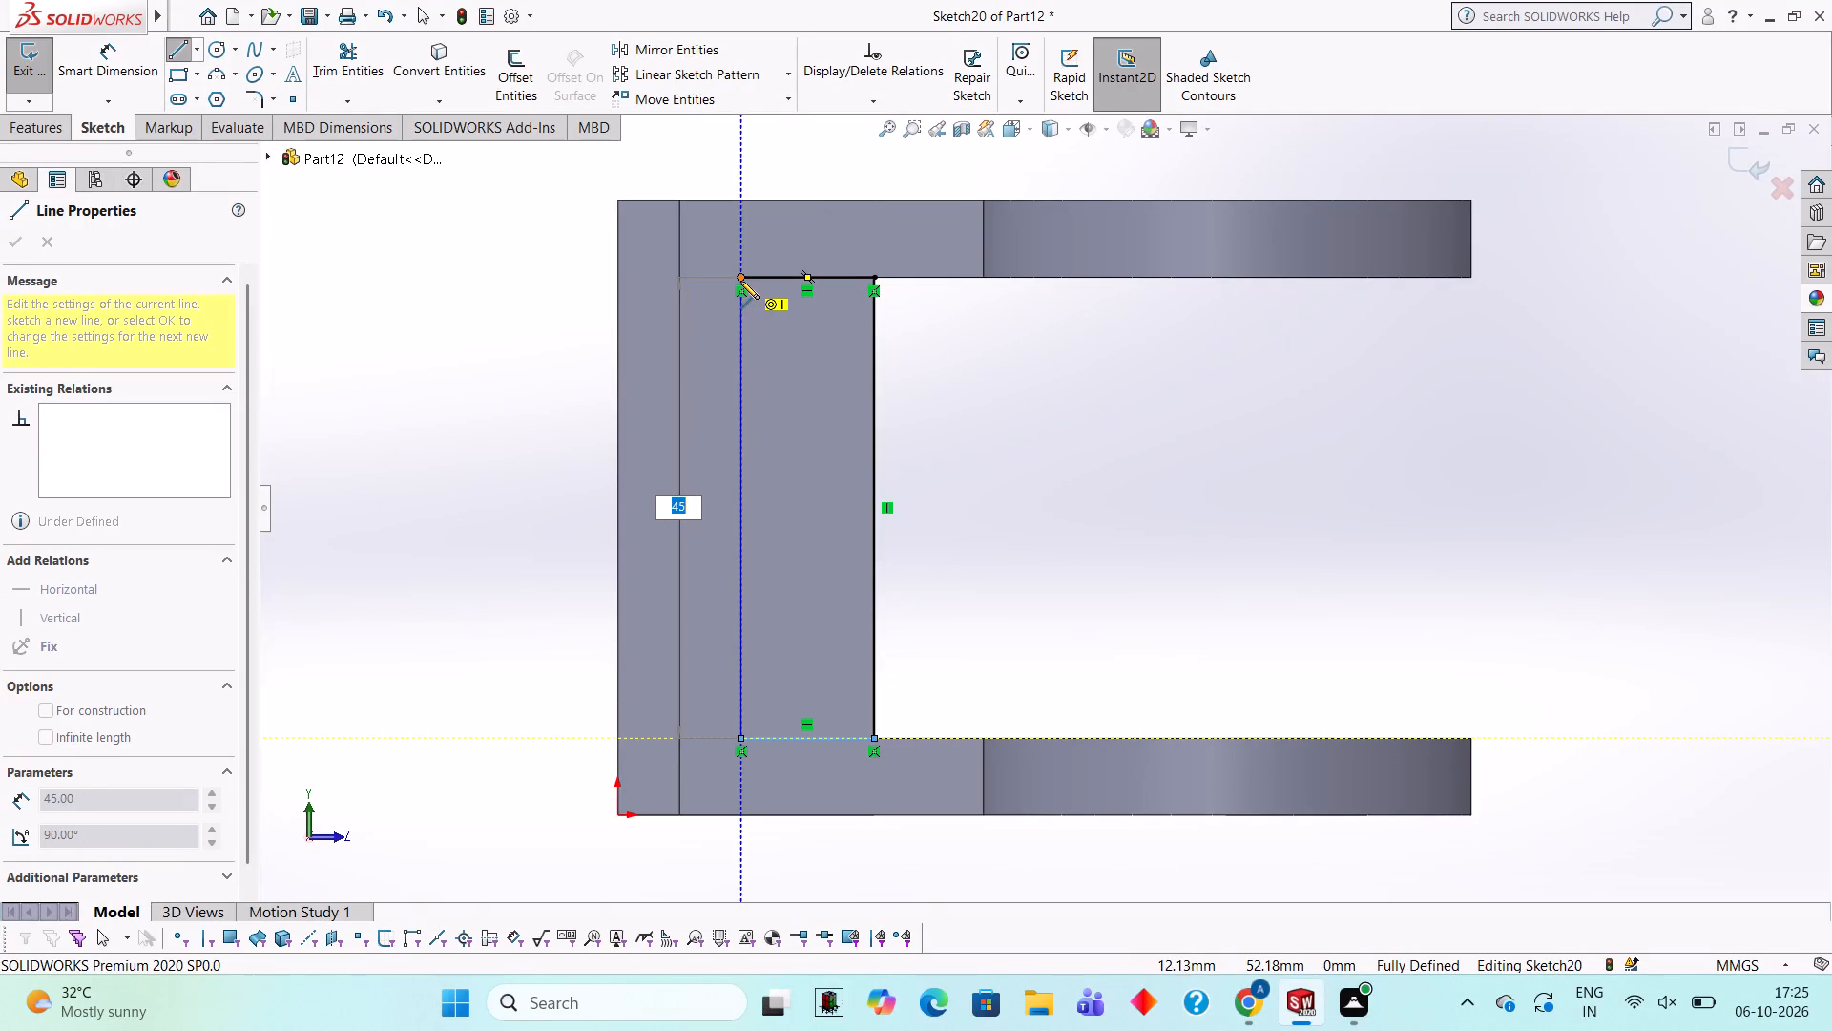
click(739, 272)
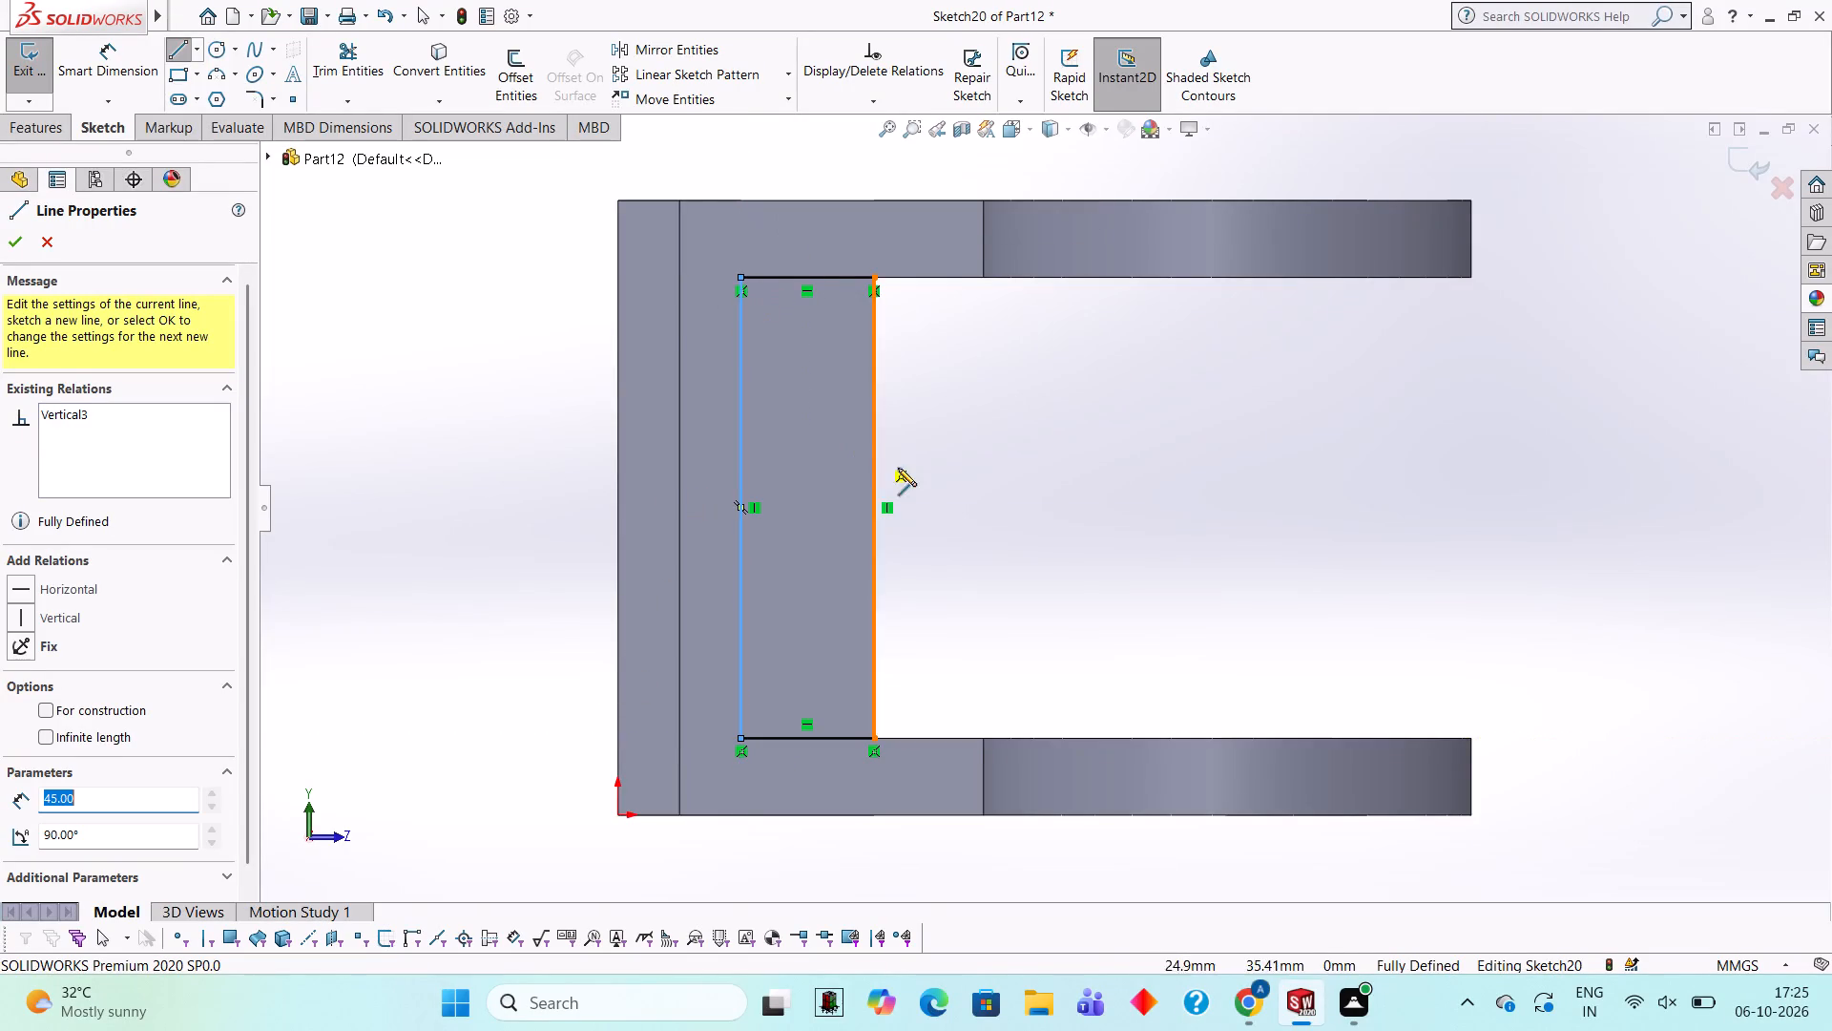
Set up a blind boss extrusion of the rectangle between the lugs, trying 40, 35, 30 and 25 mm before settling on 28 mm.
middle_drag(1076, 558, 936, 579)
middle_drag(1161, 452, 1121, 386)
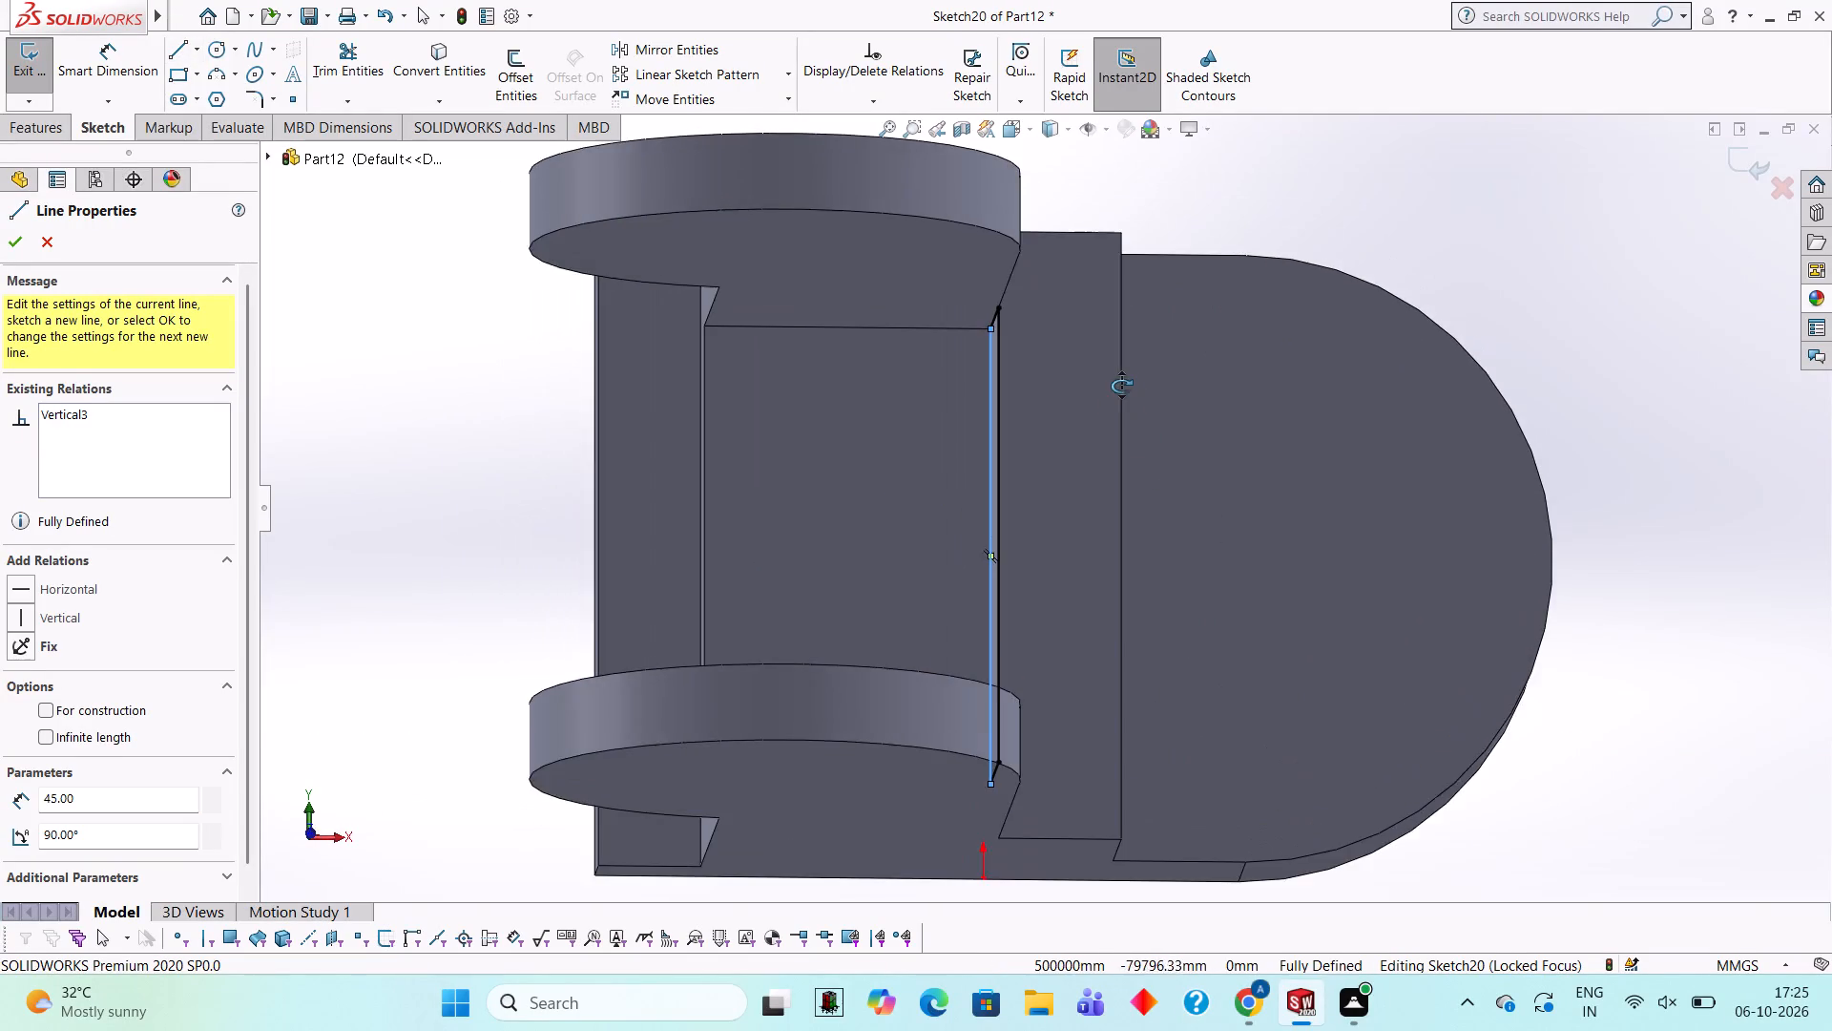
middle_drag(1121, 386, 1101, 387)
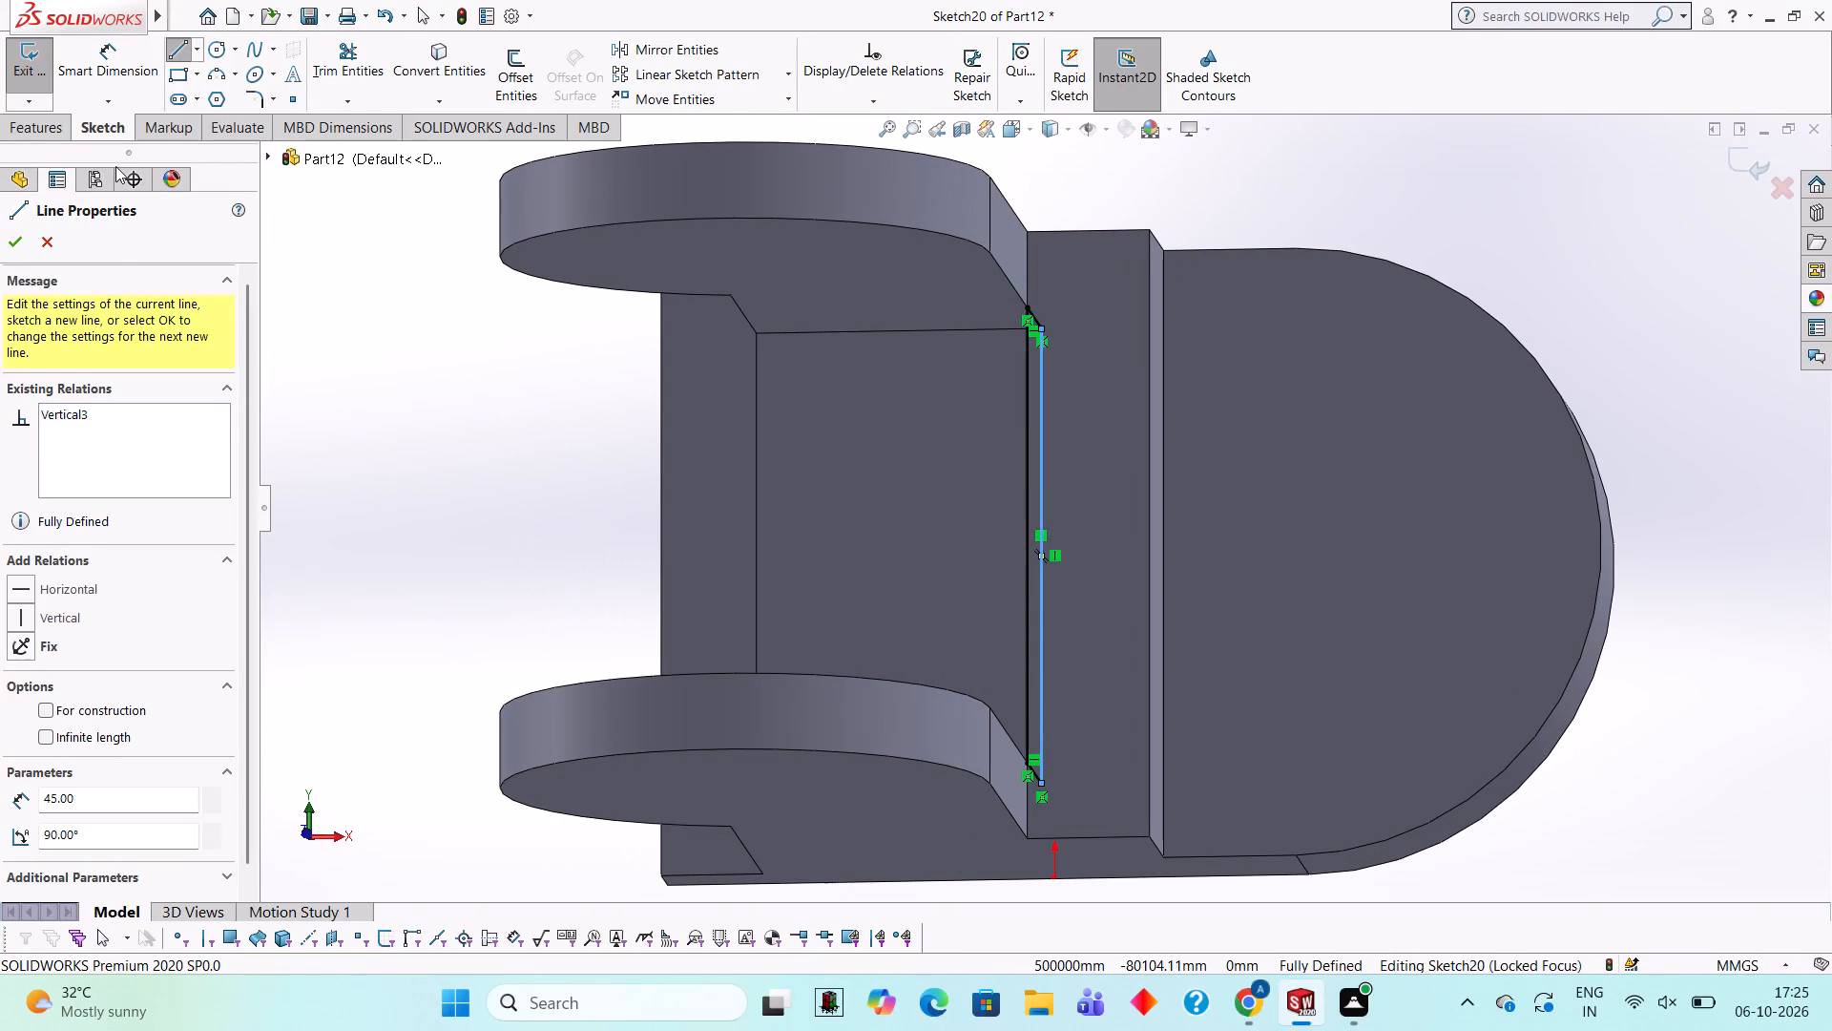
click(27, 135)
click(33, 70)
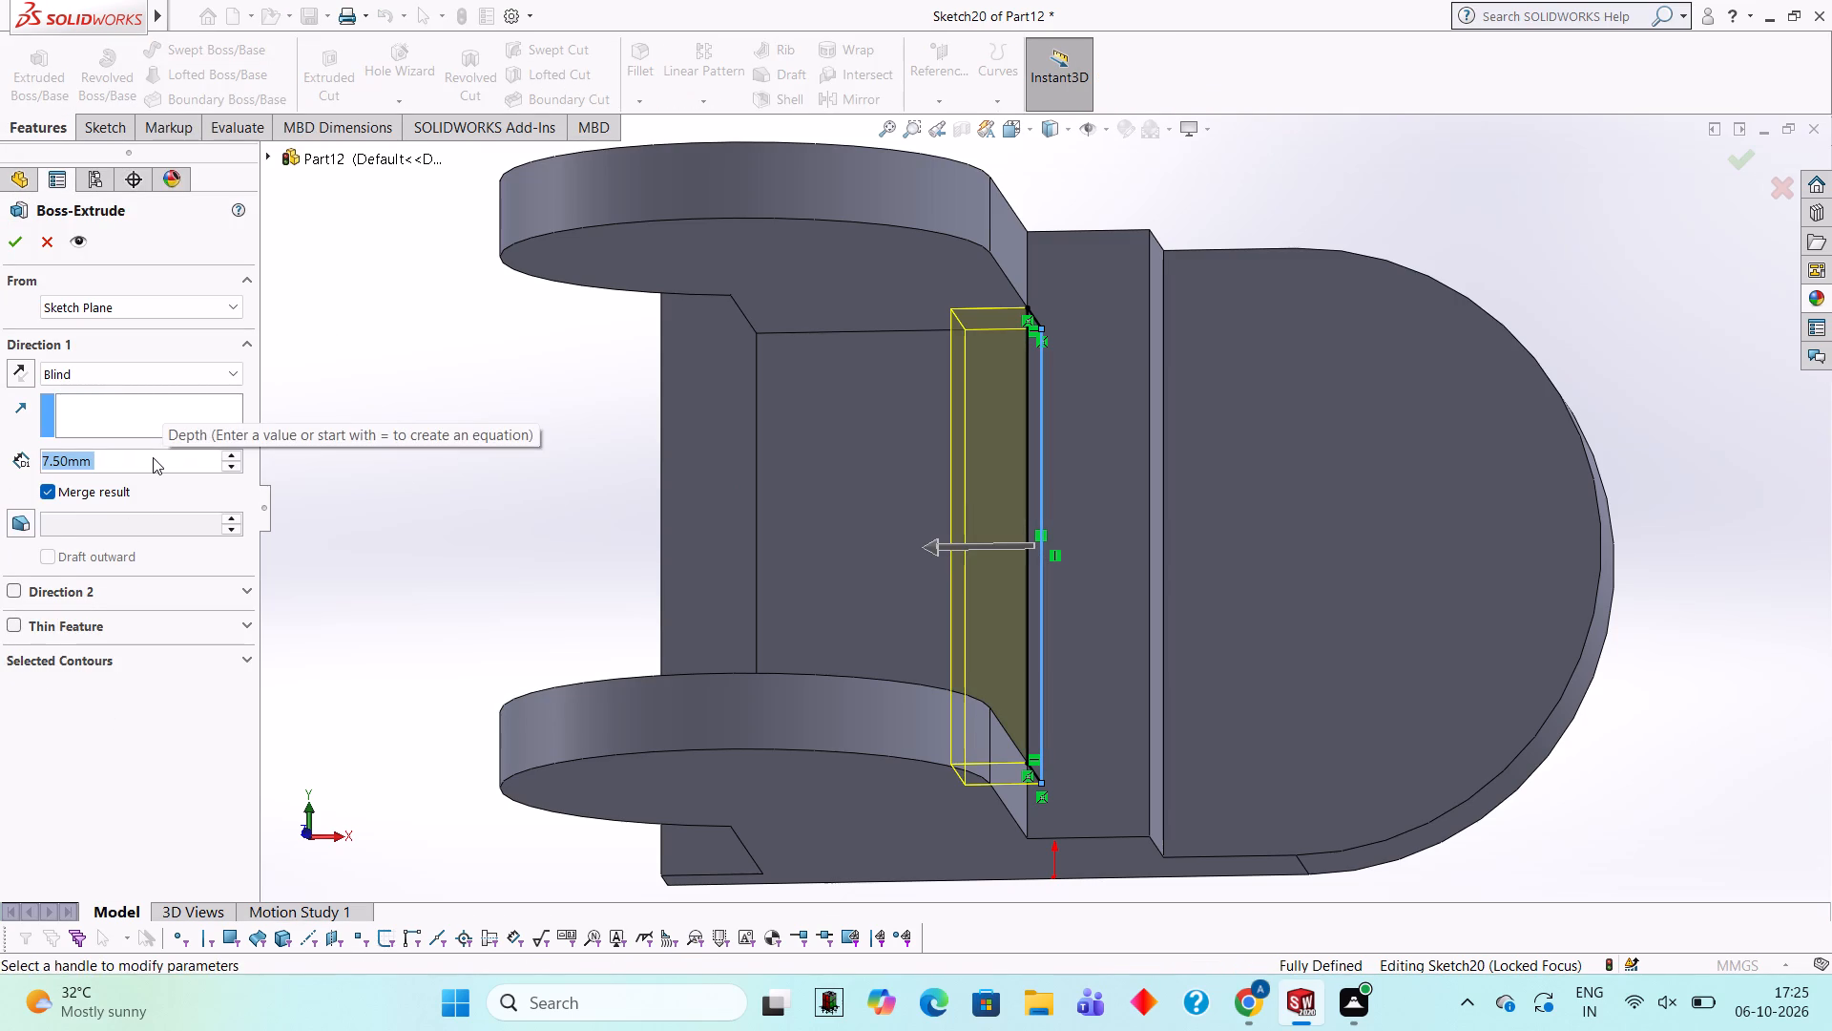
key(BackSpace)
key(BackSpace)
key(BackSpace)
text(40)
key(Return)
text(35)
key(Return)
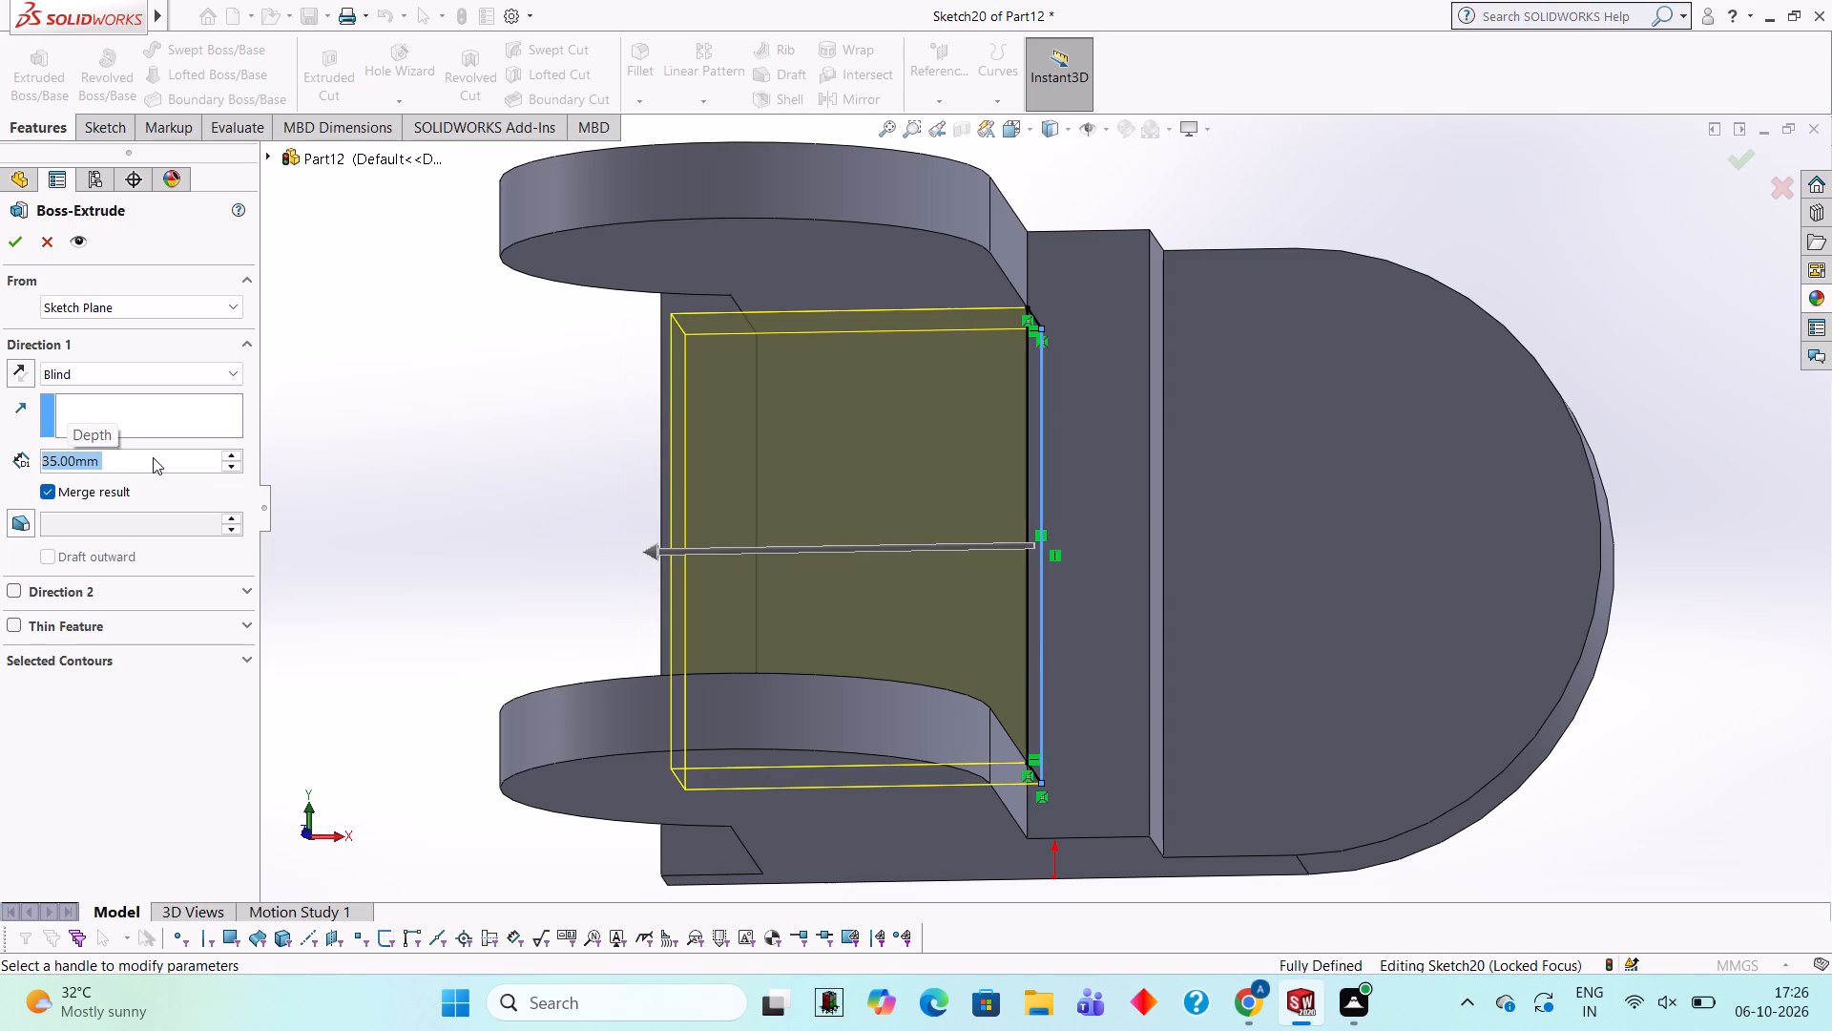
key(2)
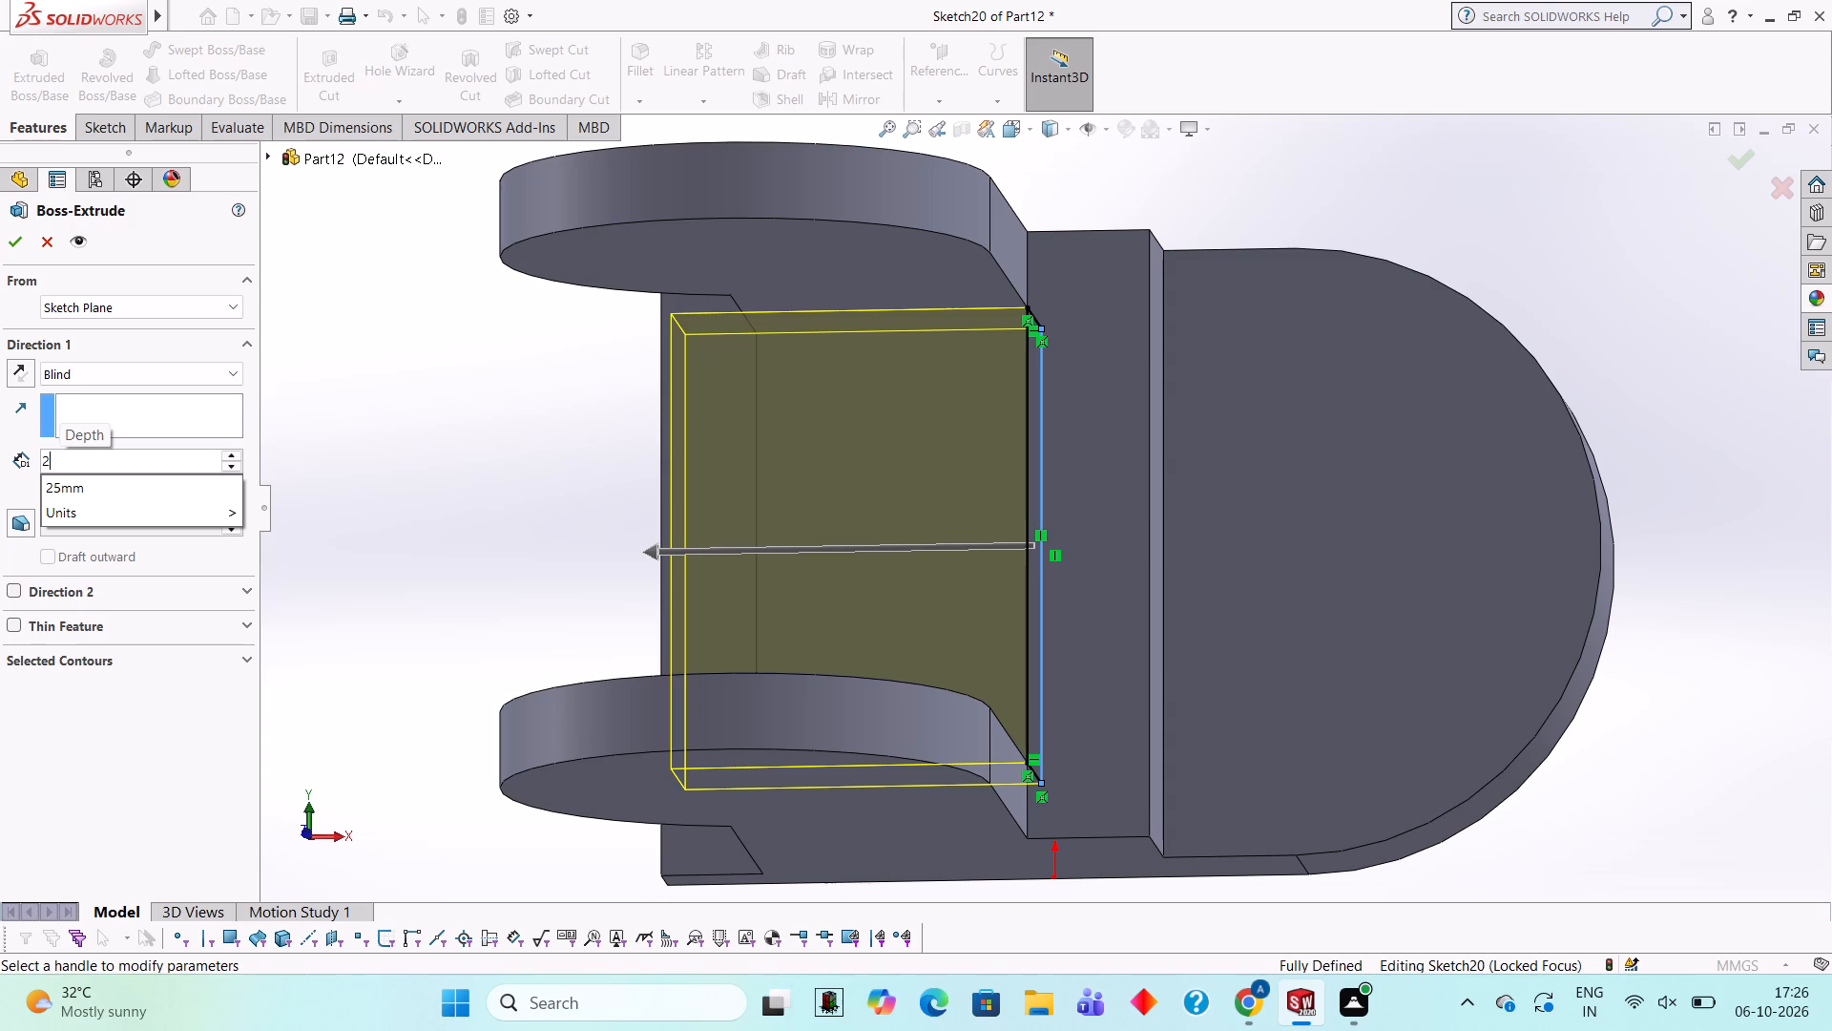
key(BackSpace)
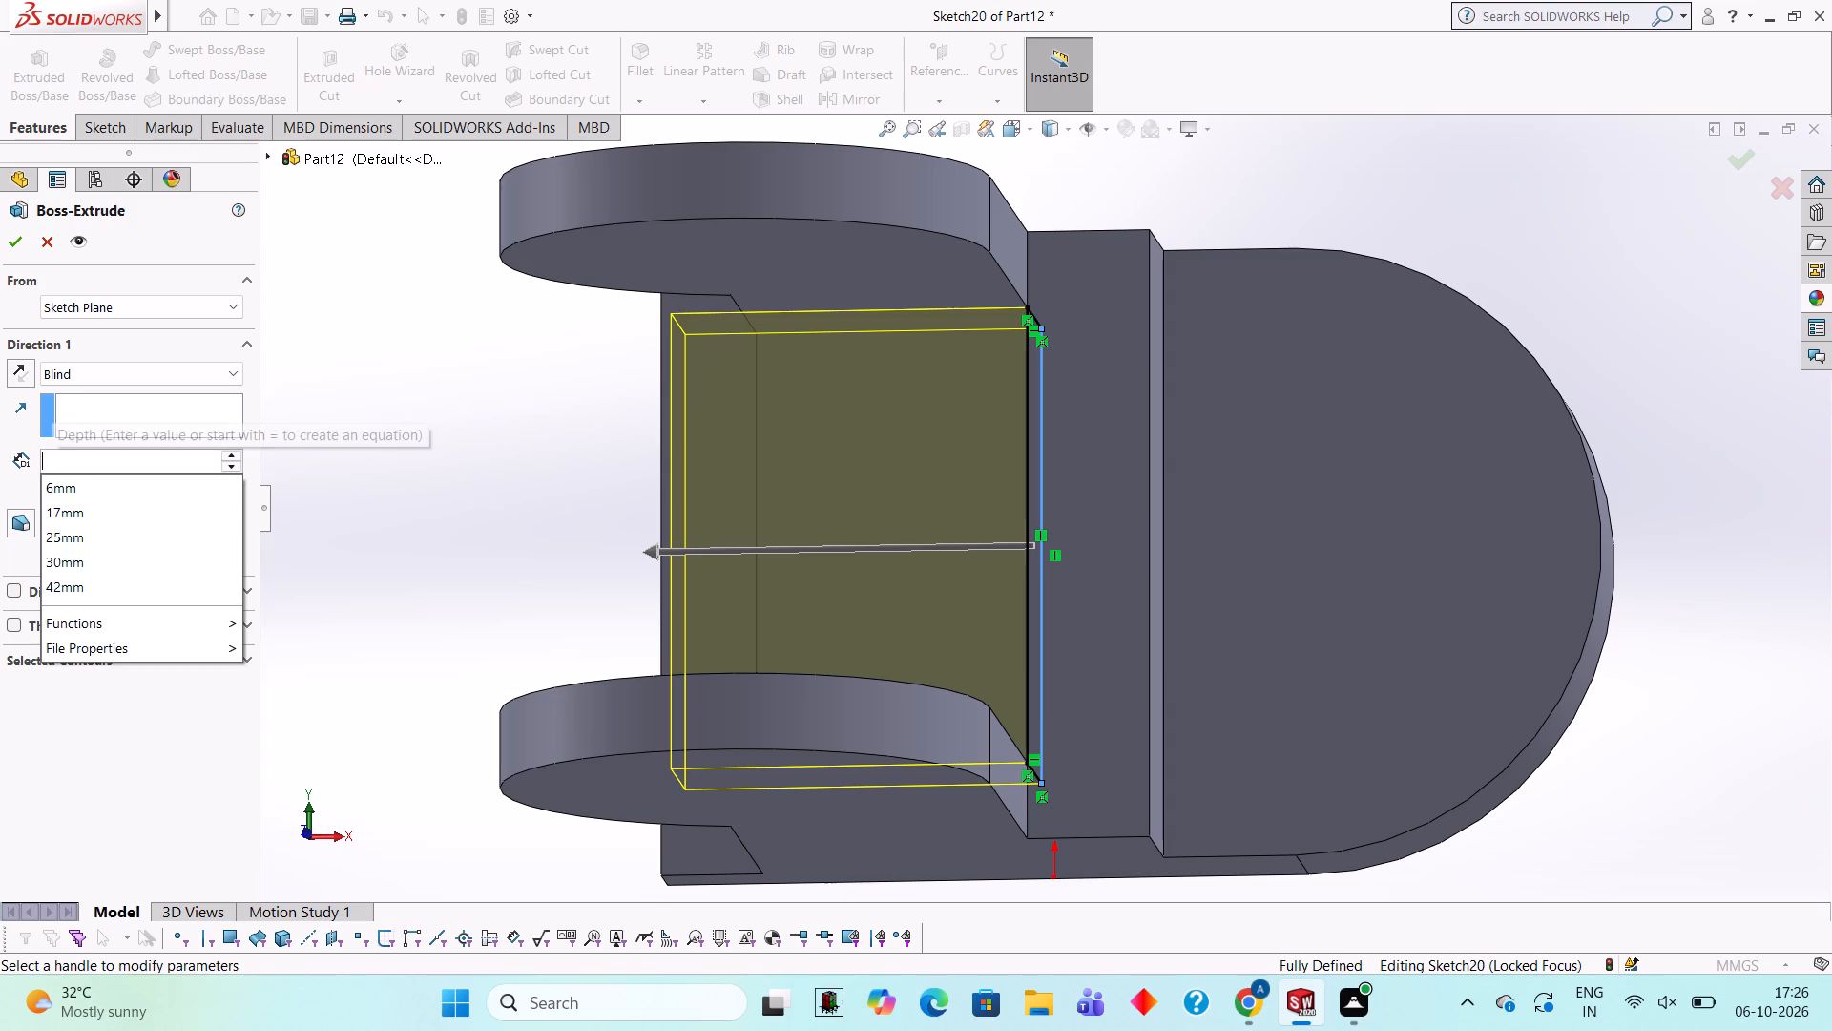
text(30)
key(Return)
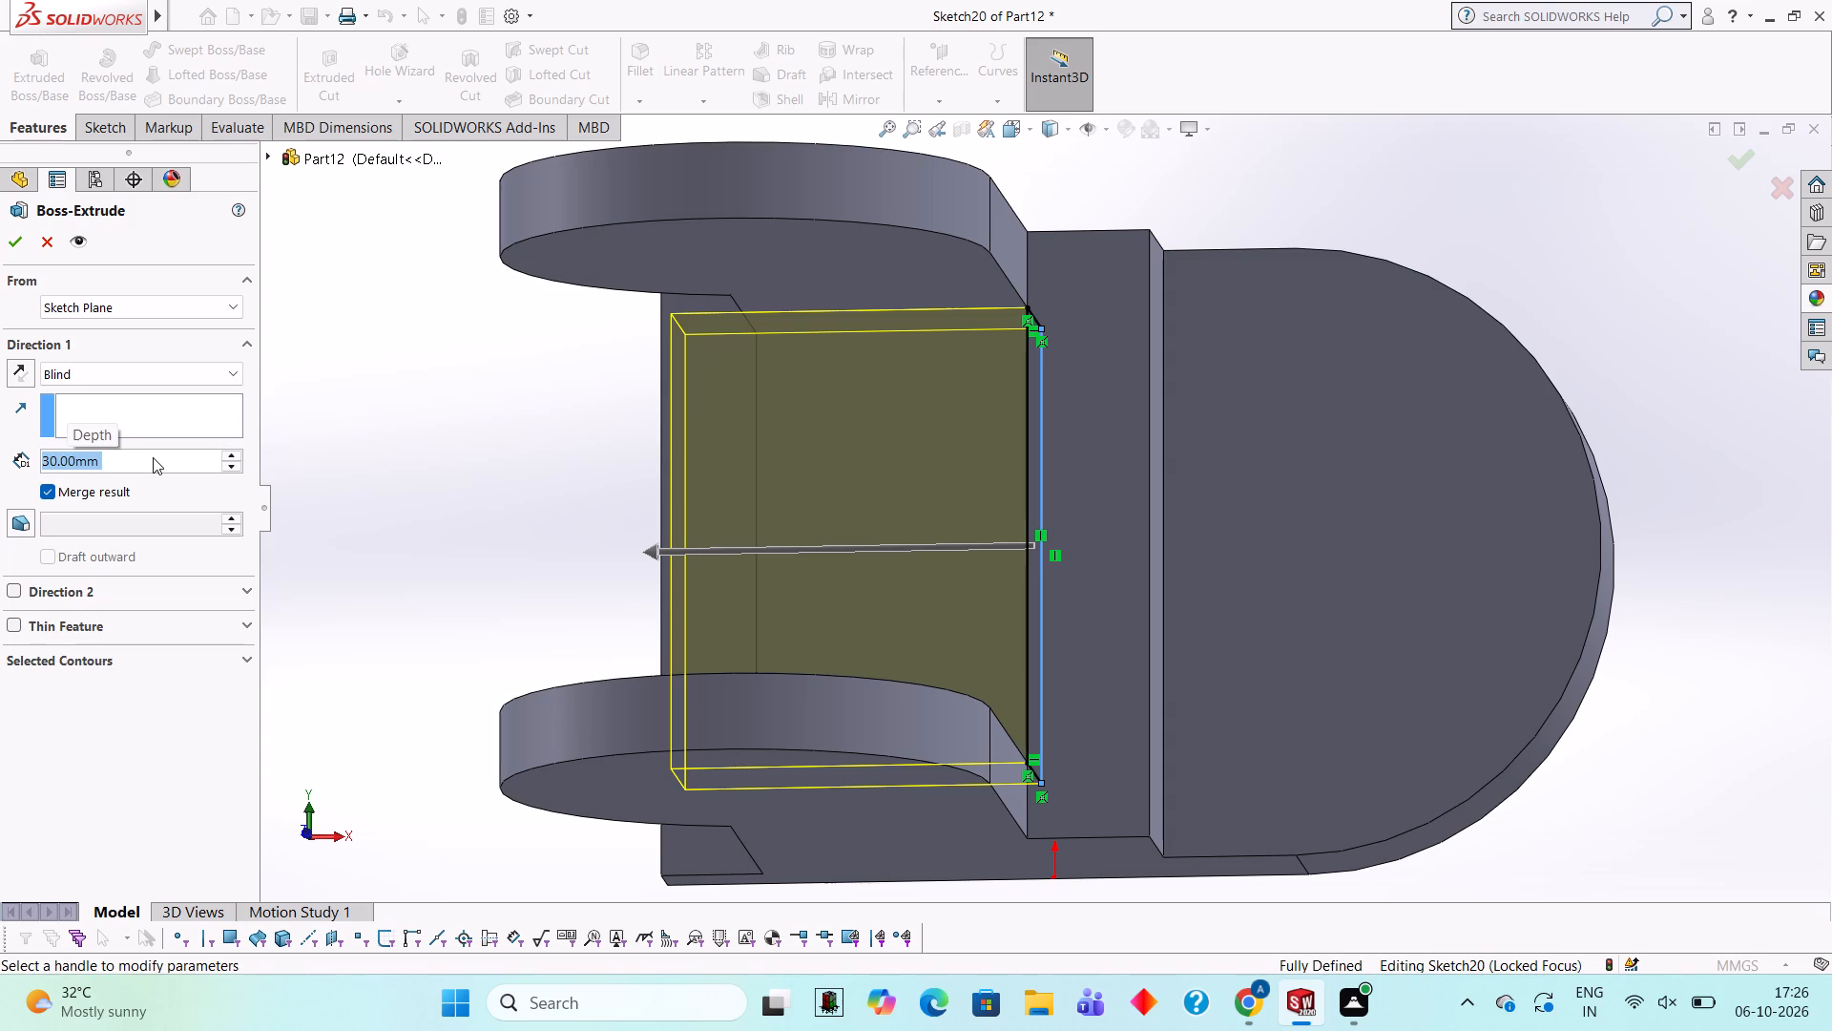
text(25)
key(Return)
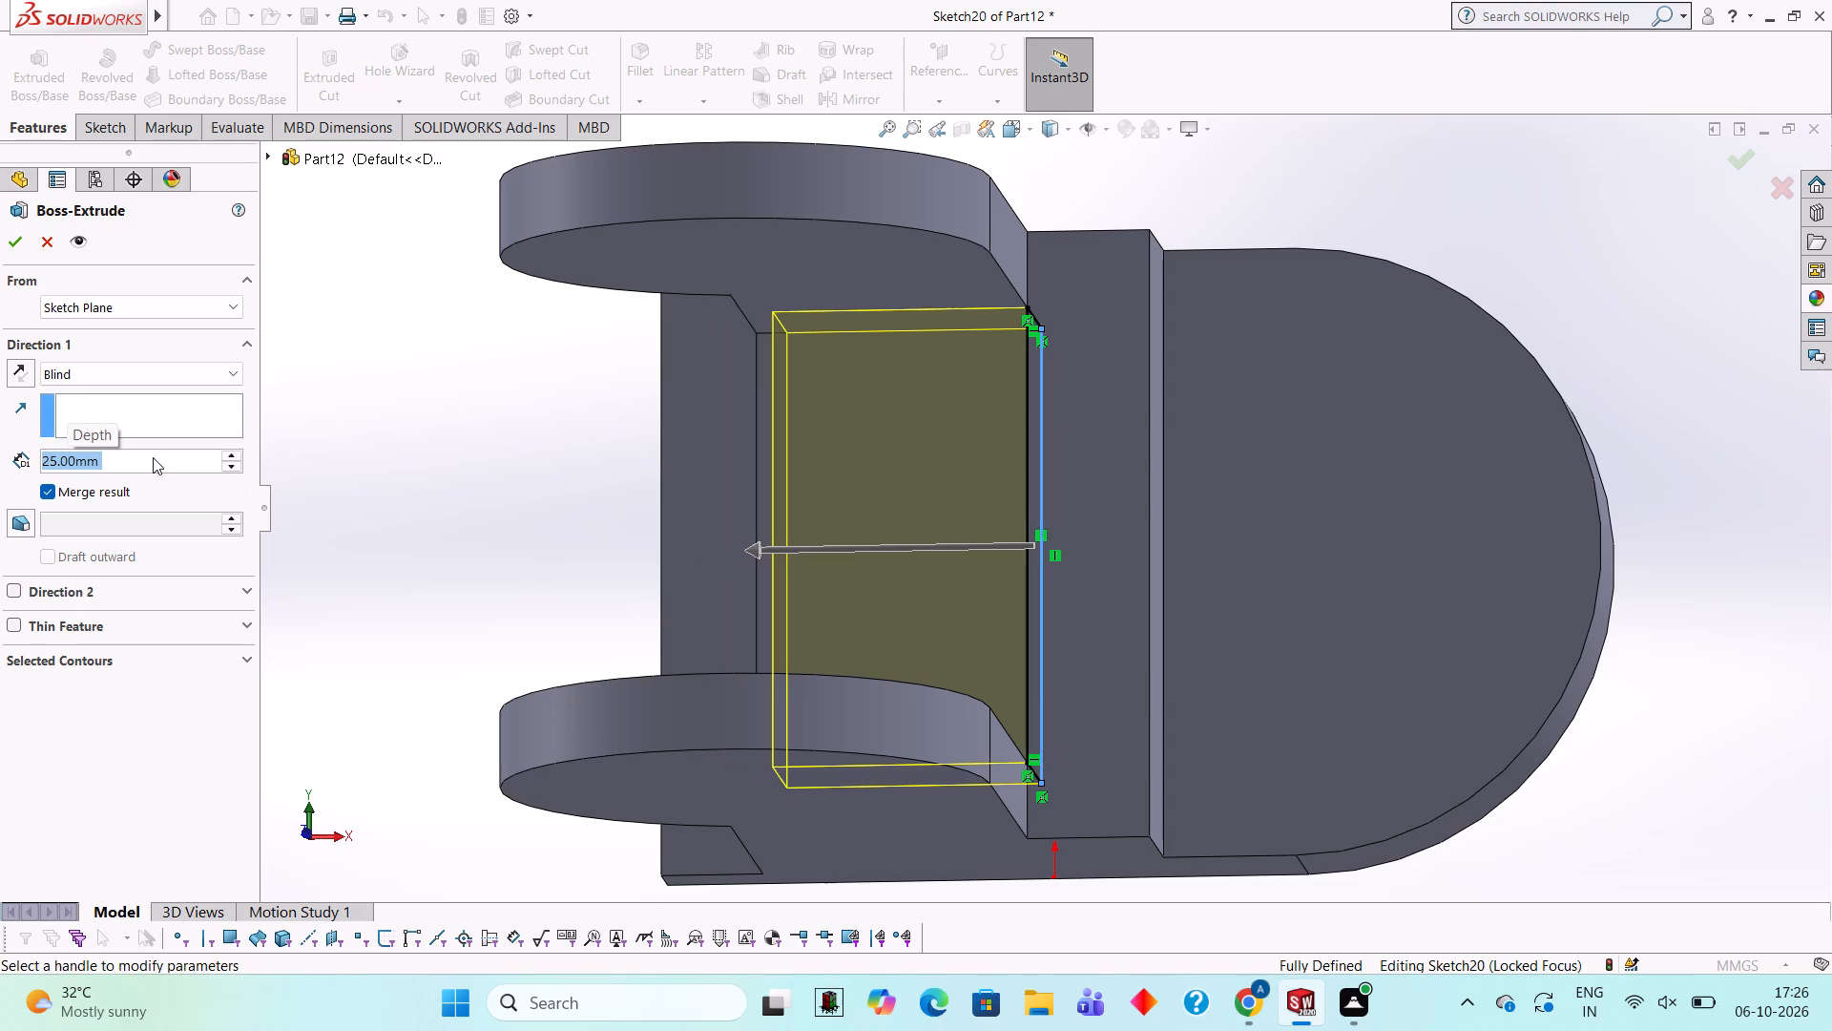
text(28)
key(Return)
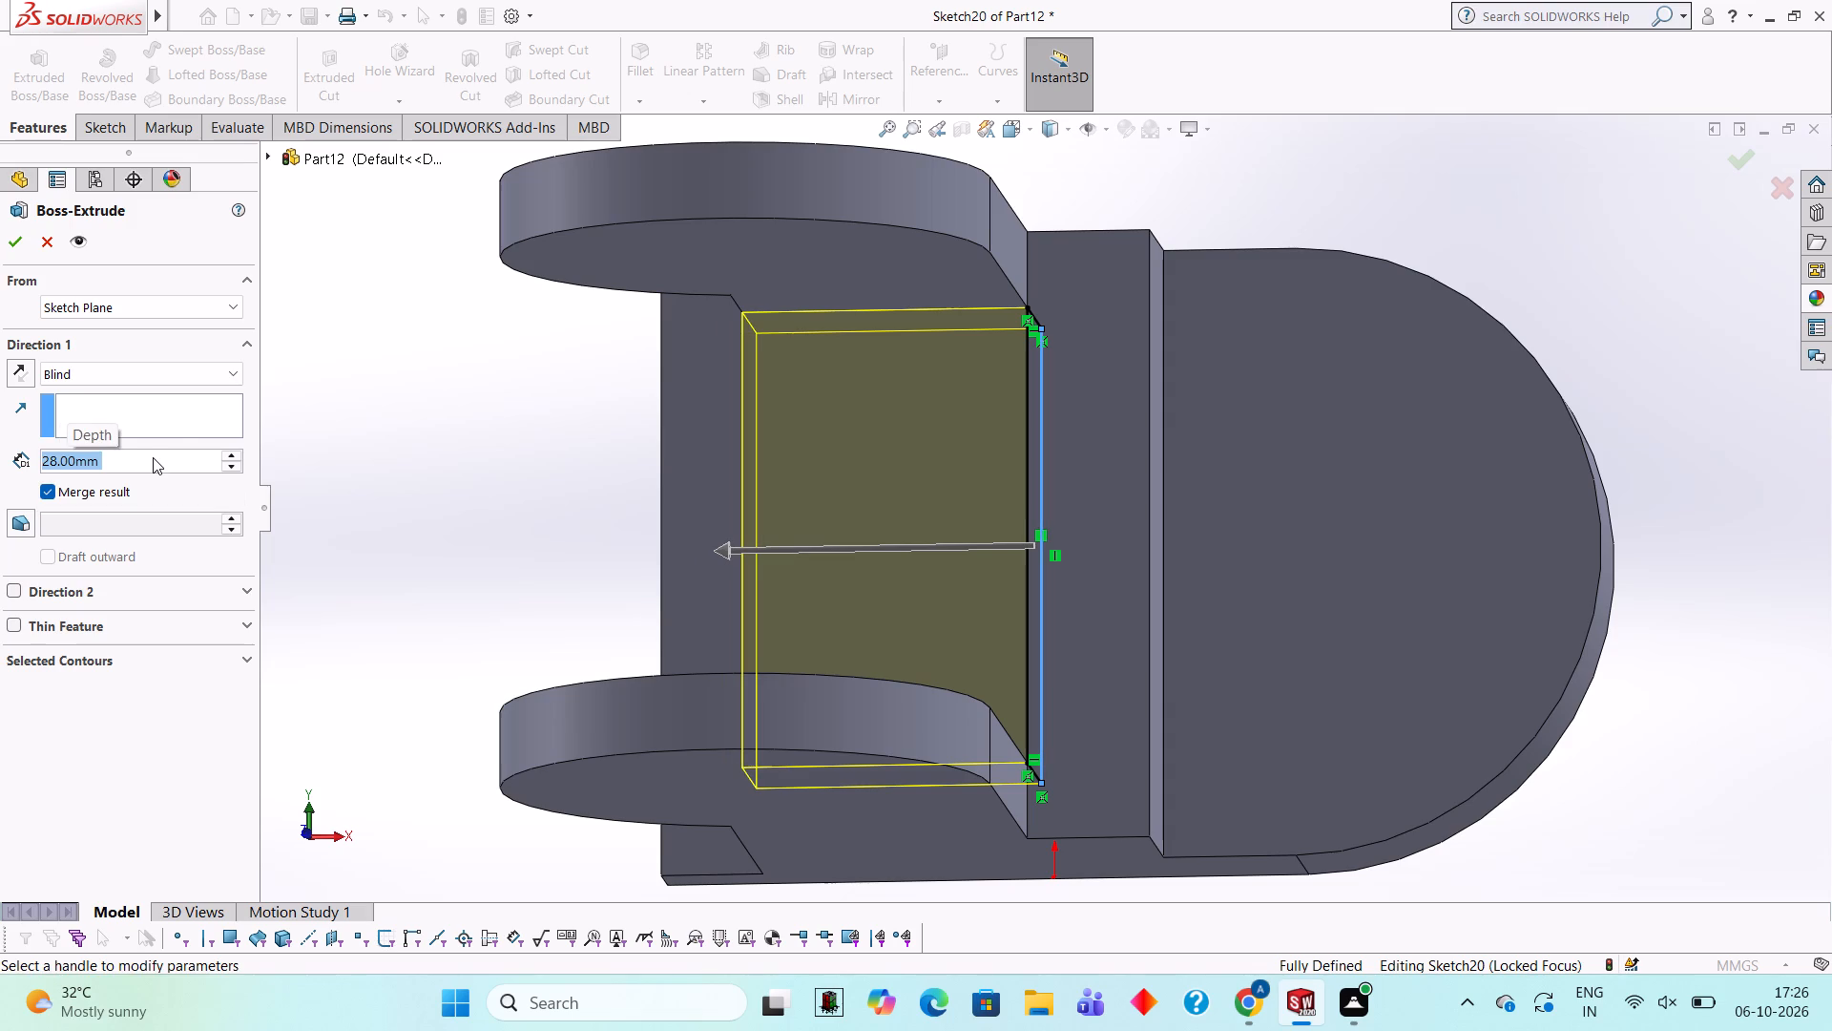
Check the extrusion preview against the lugs' edges from several sides and accept the merged extrusion.
middle_drag(735, 548, 757, 490)
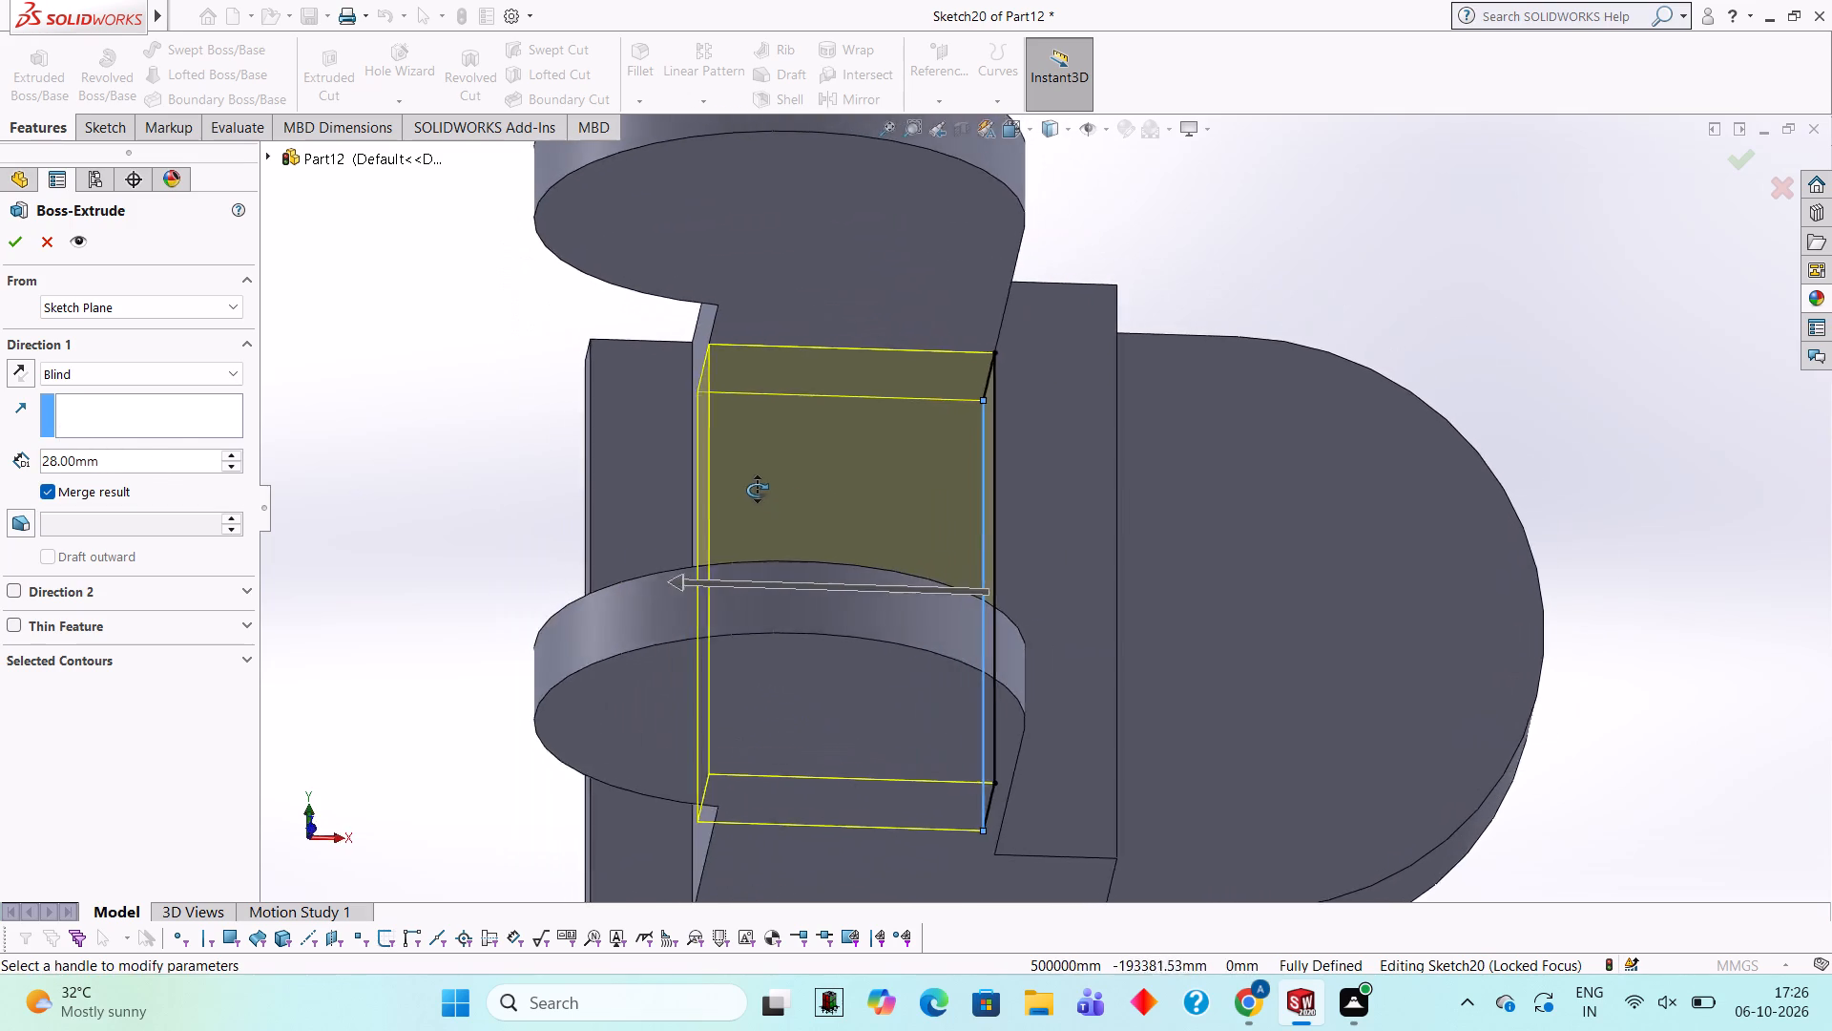
middle_drag(757, 490, 843, 670)
middle_drag(829, 468, 804, 734)
middle_drag(896, 560, 865, 678)
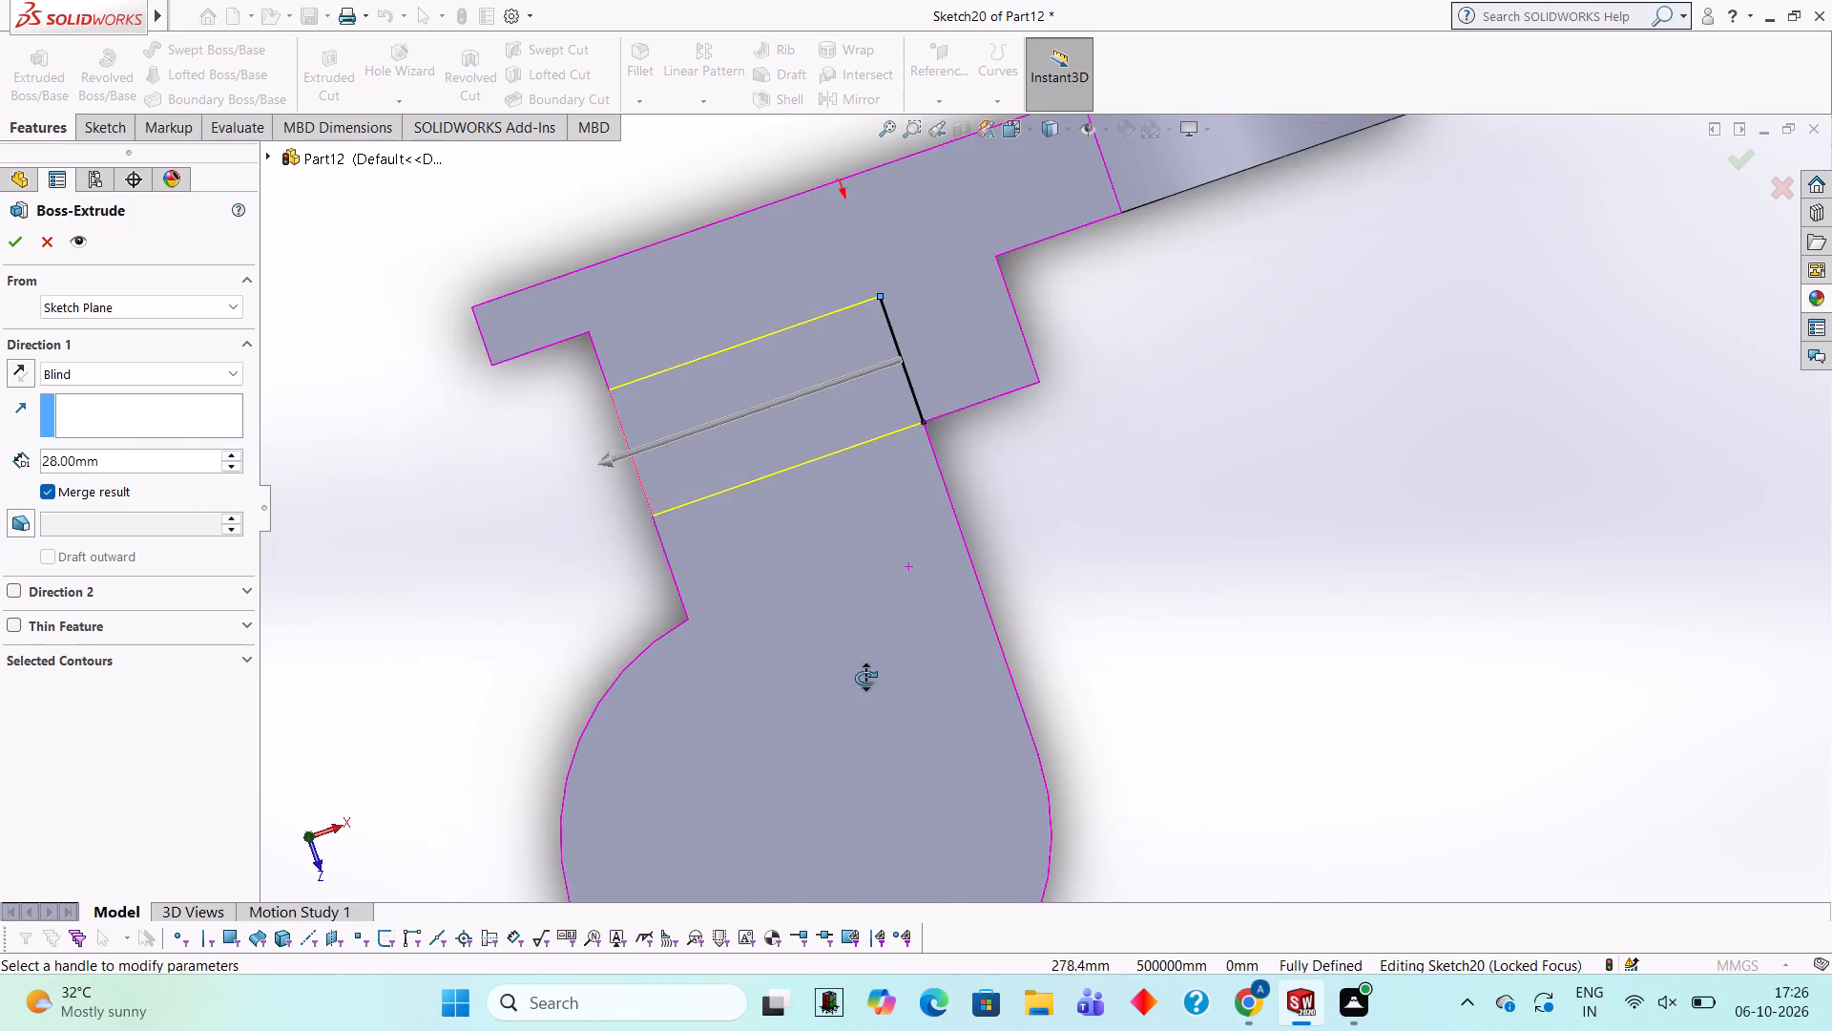
middle_drag(865, 678, 808, 715)
middle_drag(1160, 683, 1136, 598)
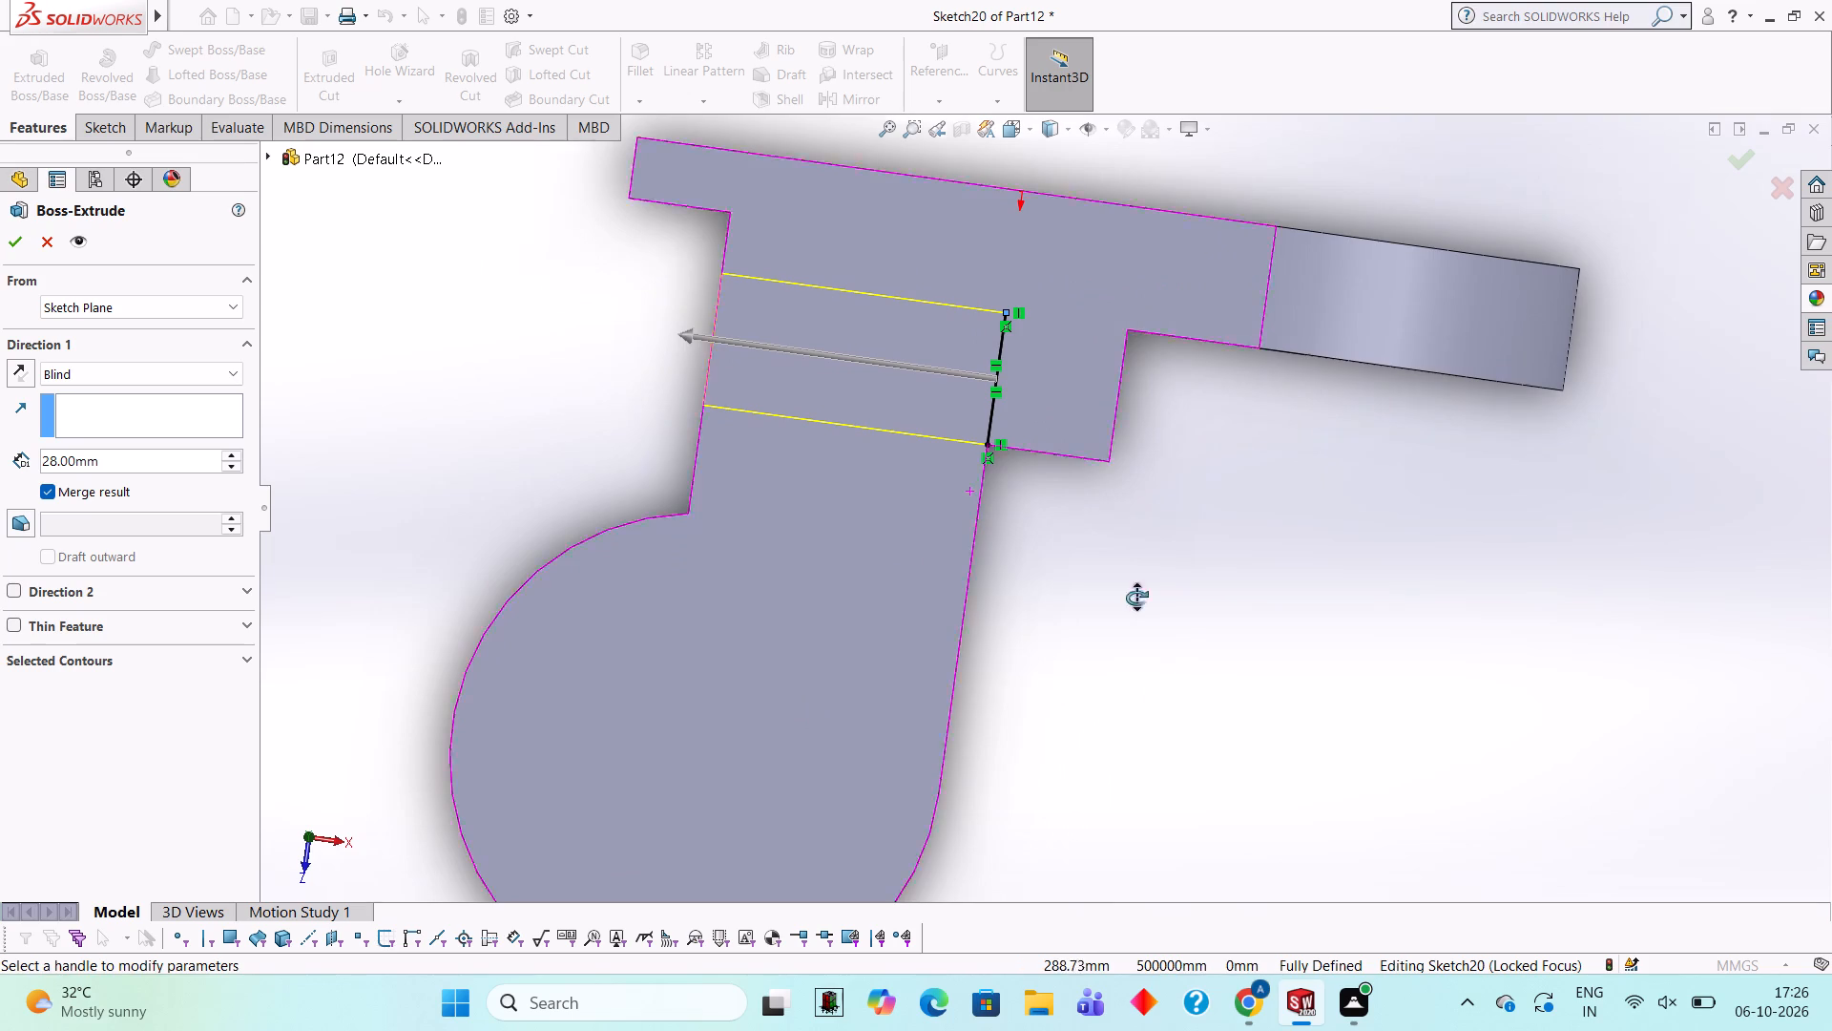
middle_drag(1136, 598, 1099, 347)
middle_drag(1146, 744, 1182, 382)
scroll(1176, 552, up, 3)
middle_drag(1183, 668, 1201, 807)
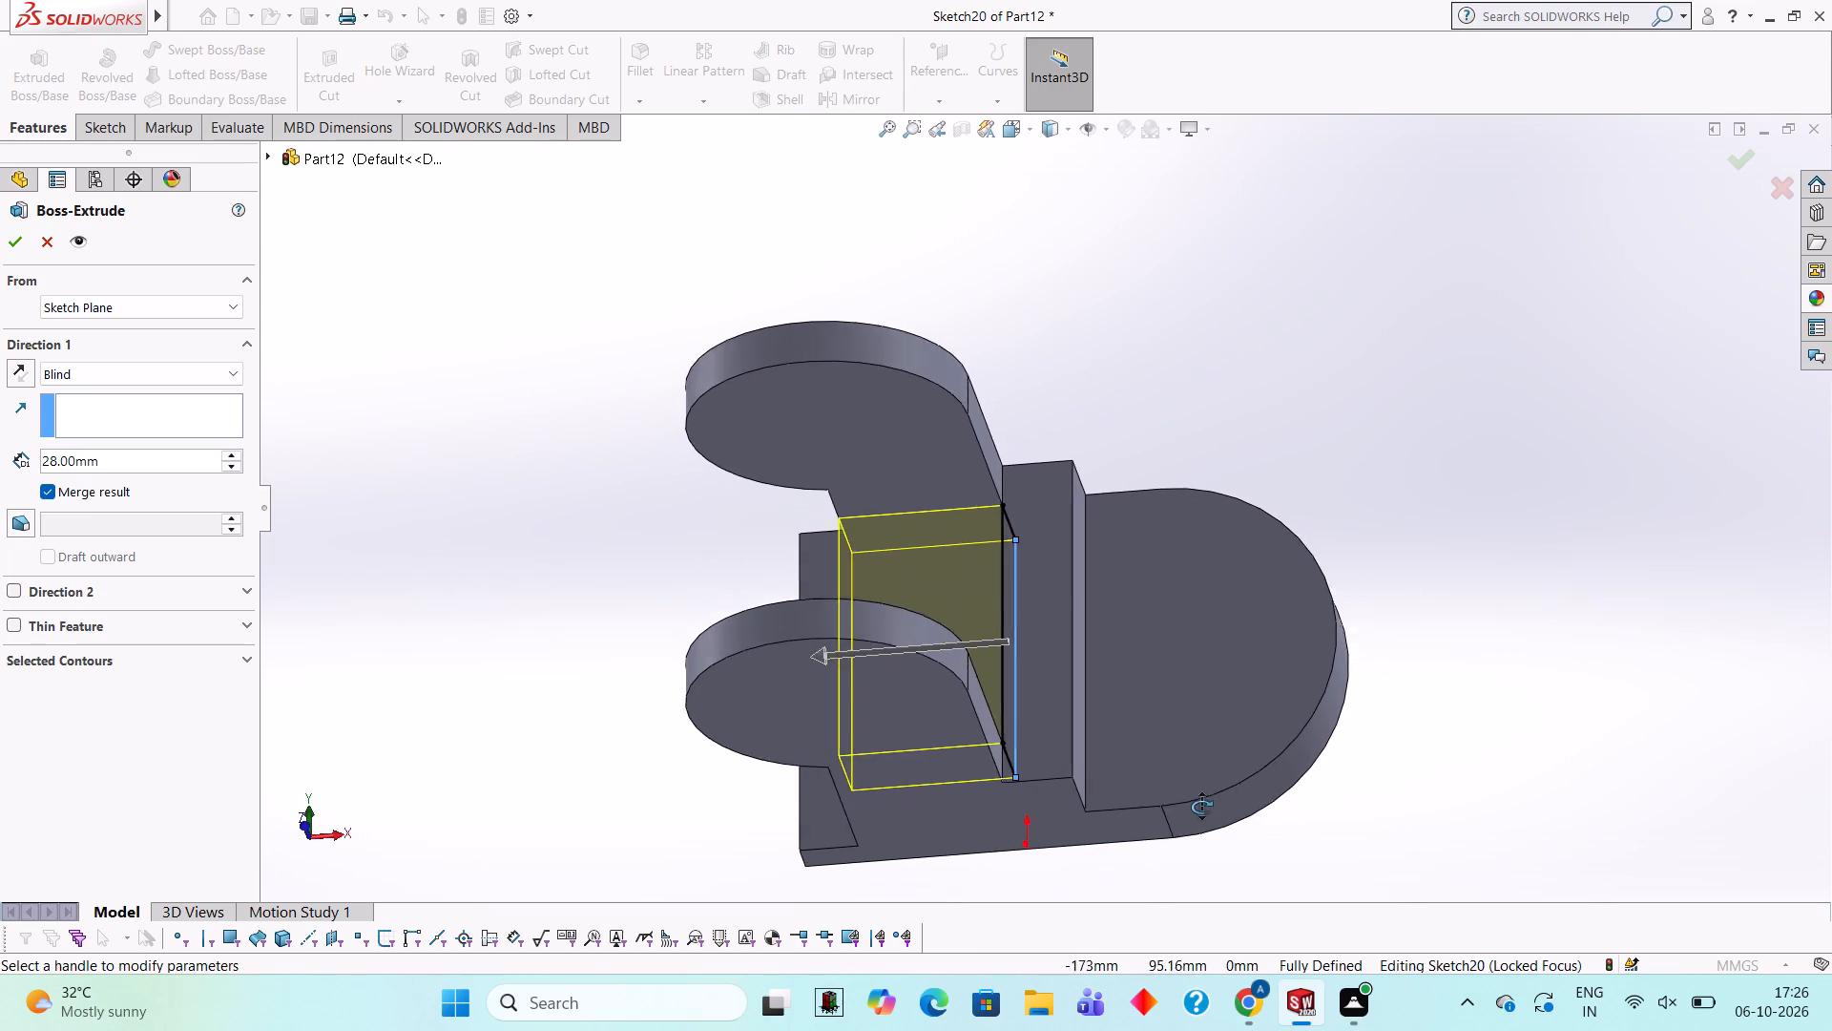
middle_drag(1201, 807, 1200, 808)
click(19, 251)
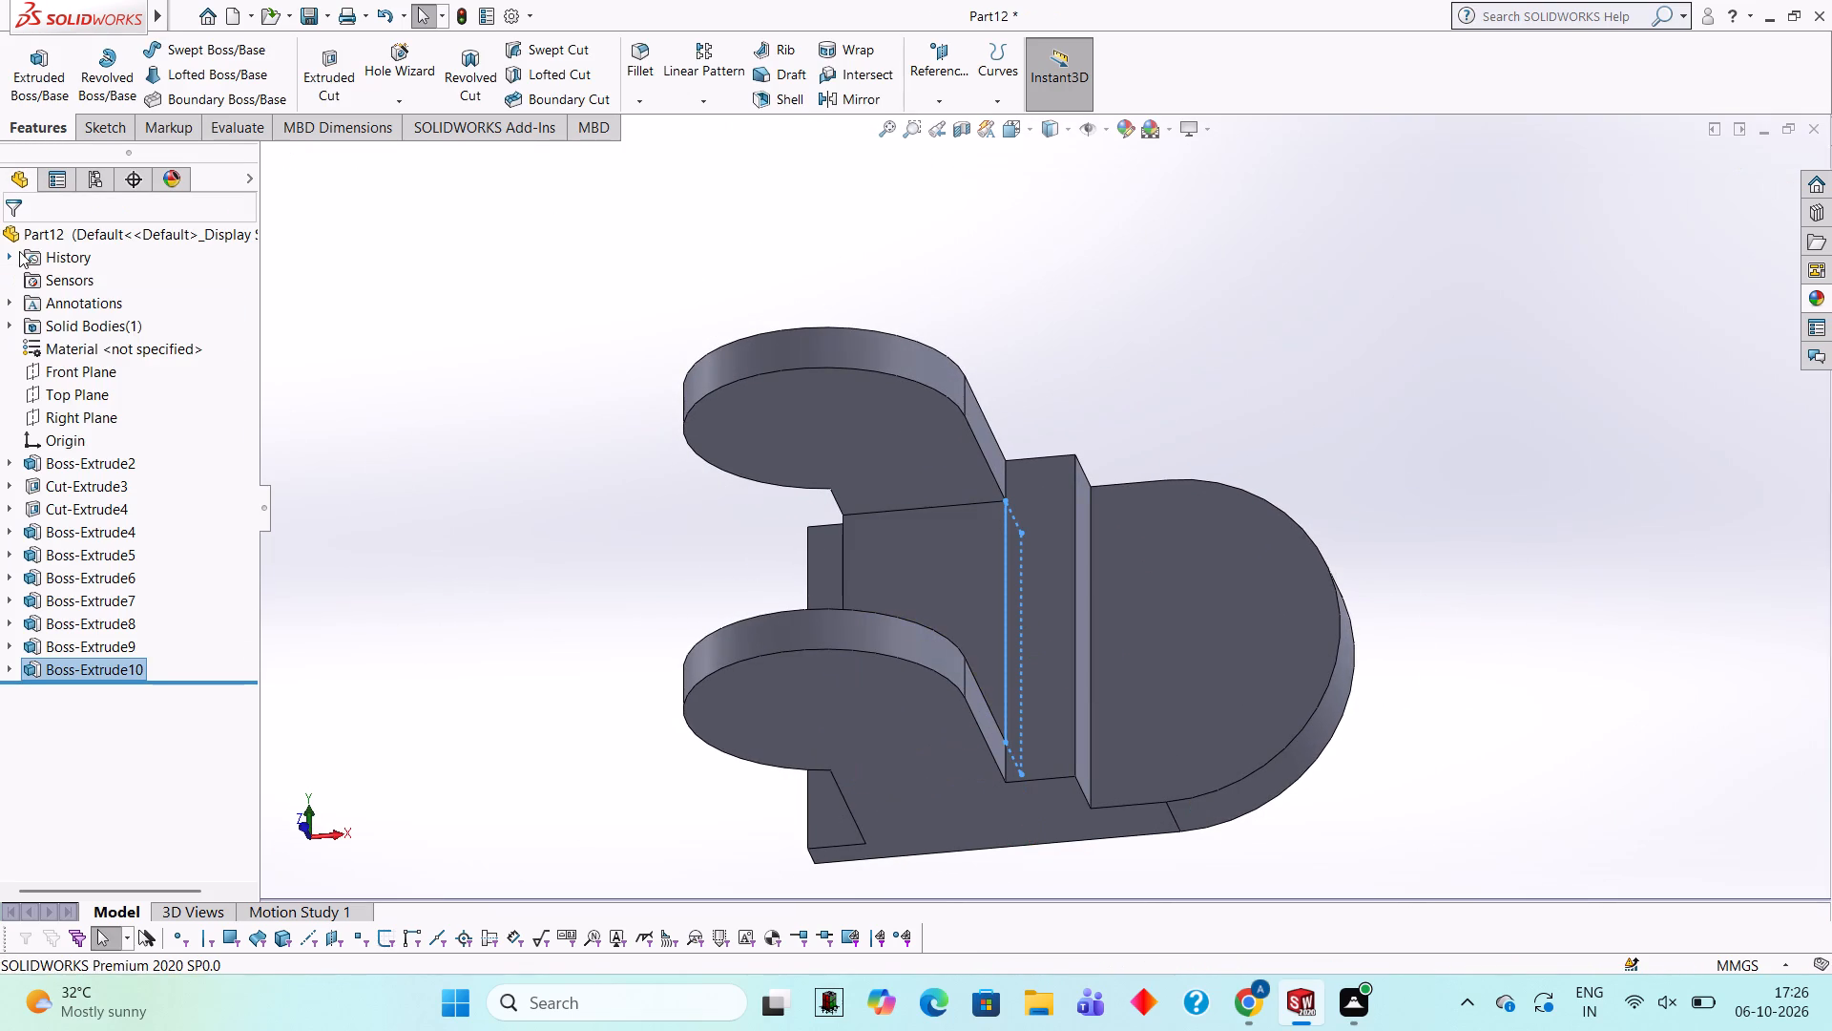
click(1061, 322)
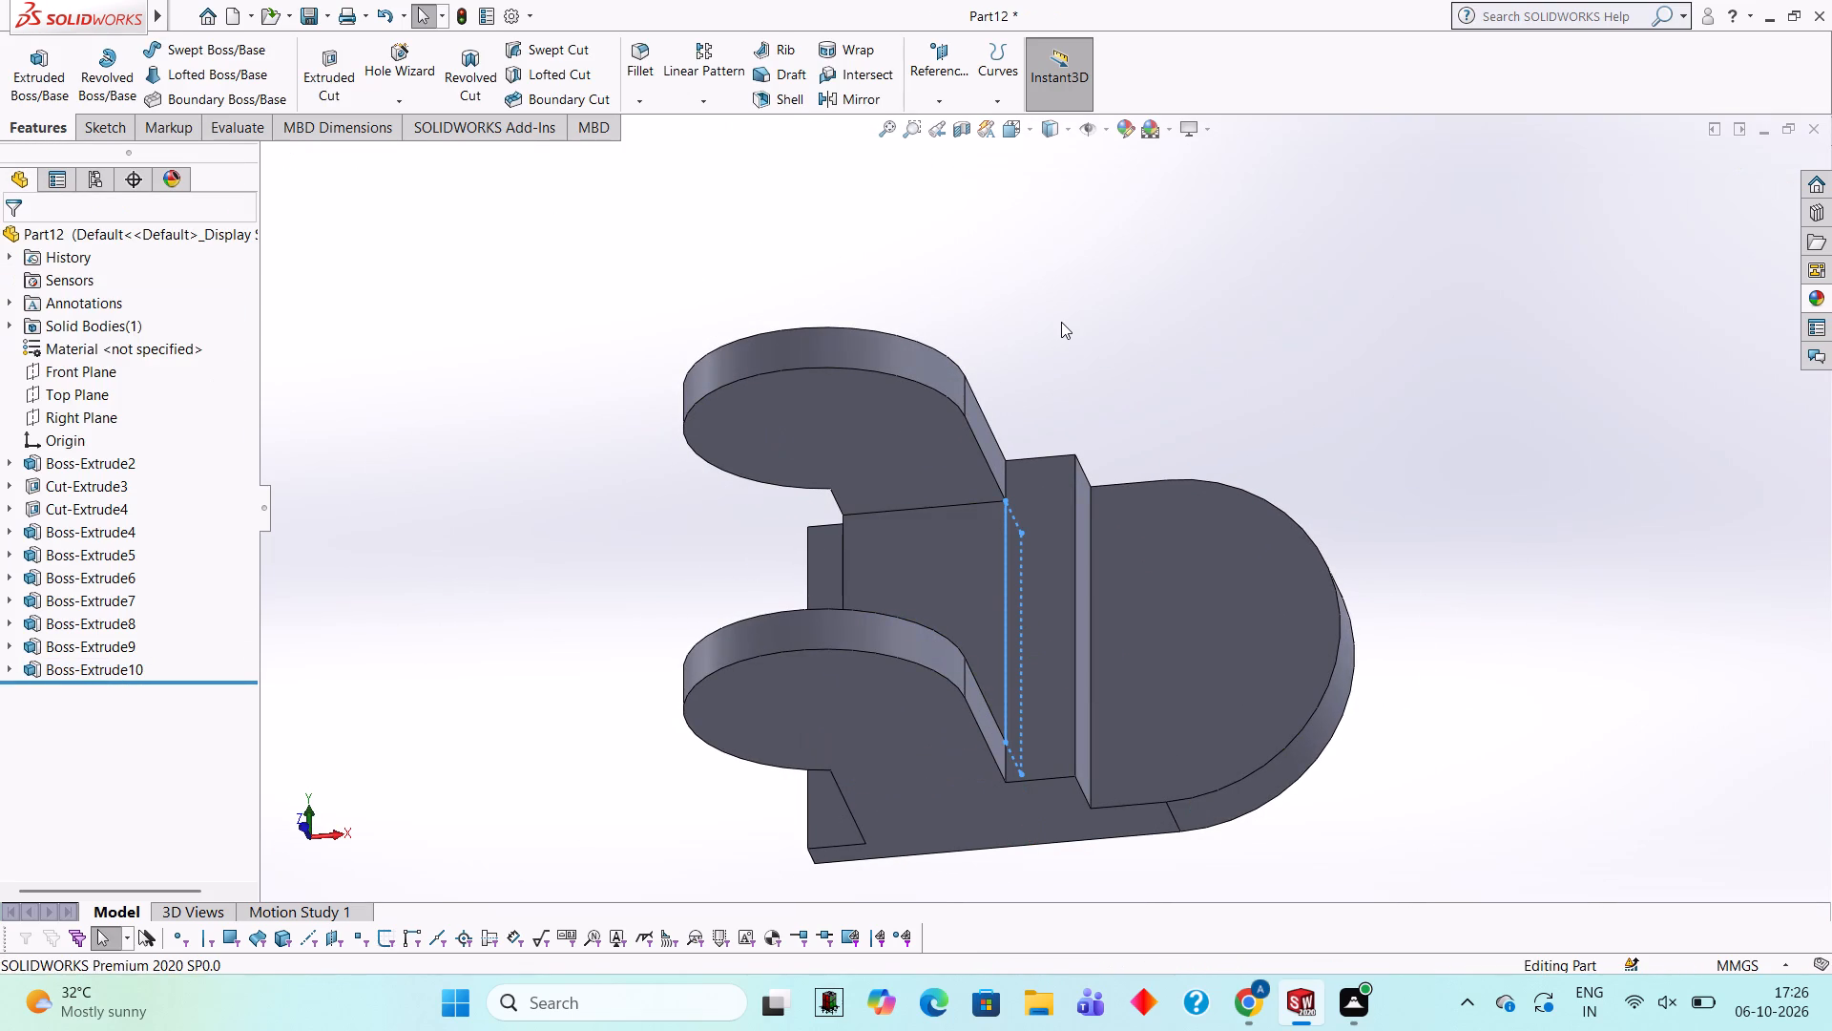
Examine the part with the filled space between its lugs from several sides.
scroll(1098, 504, up, 1)
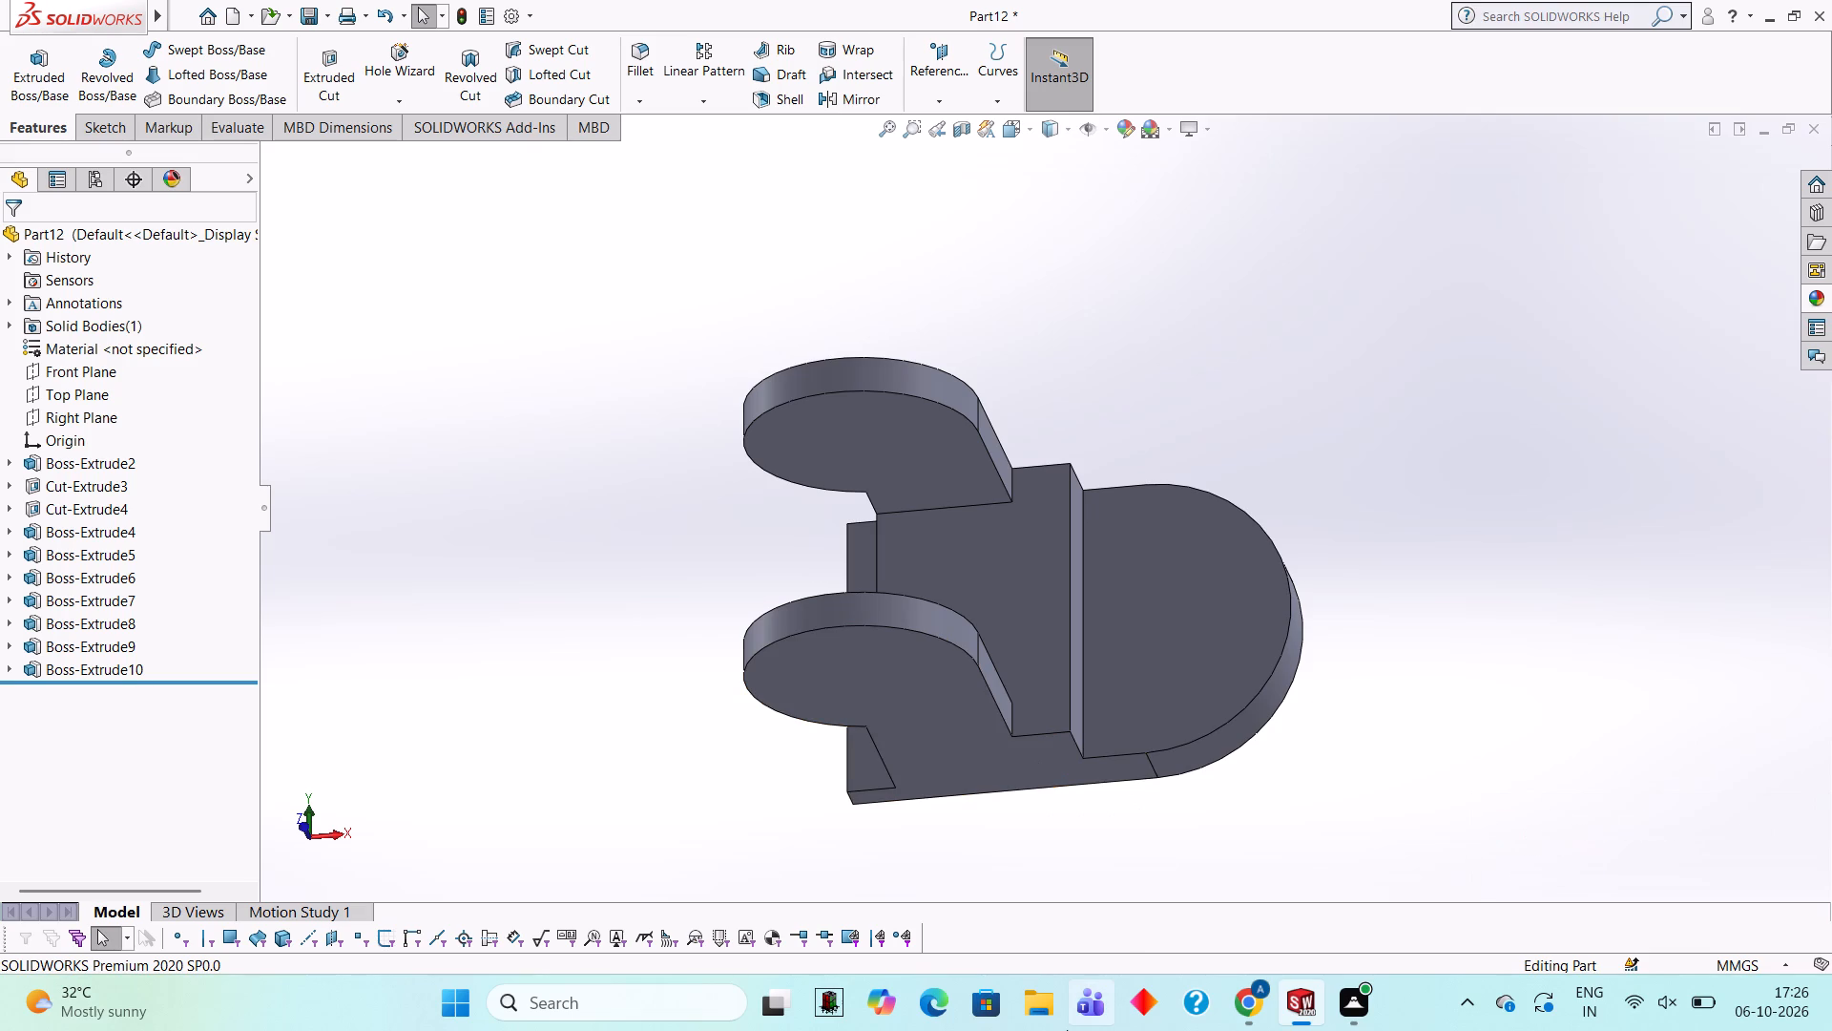
scroll(1308, 822, up, 3)
middle_drag(1285, 704, 1284, 749)
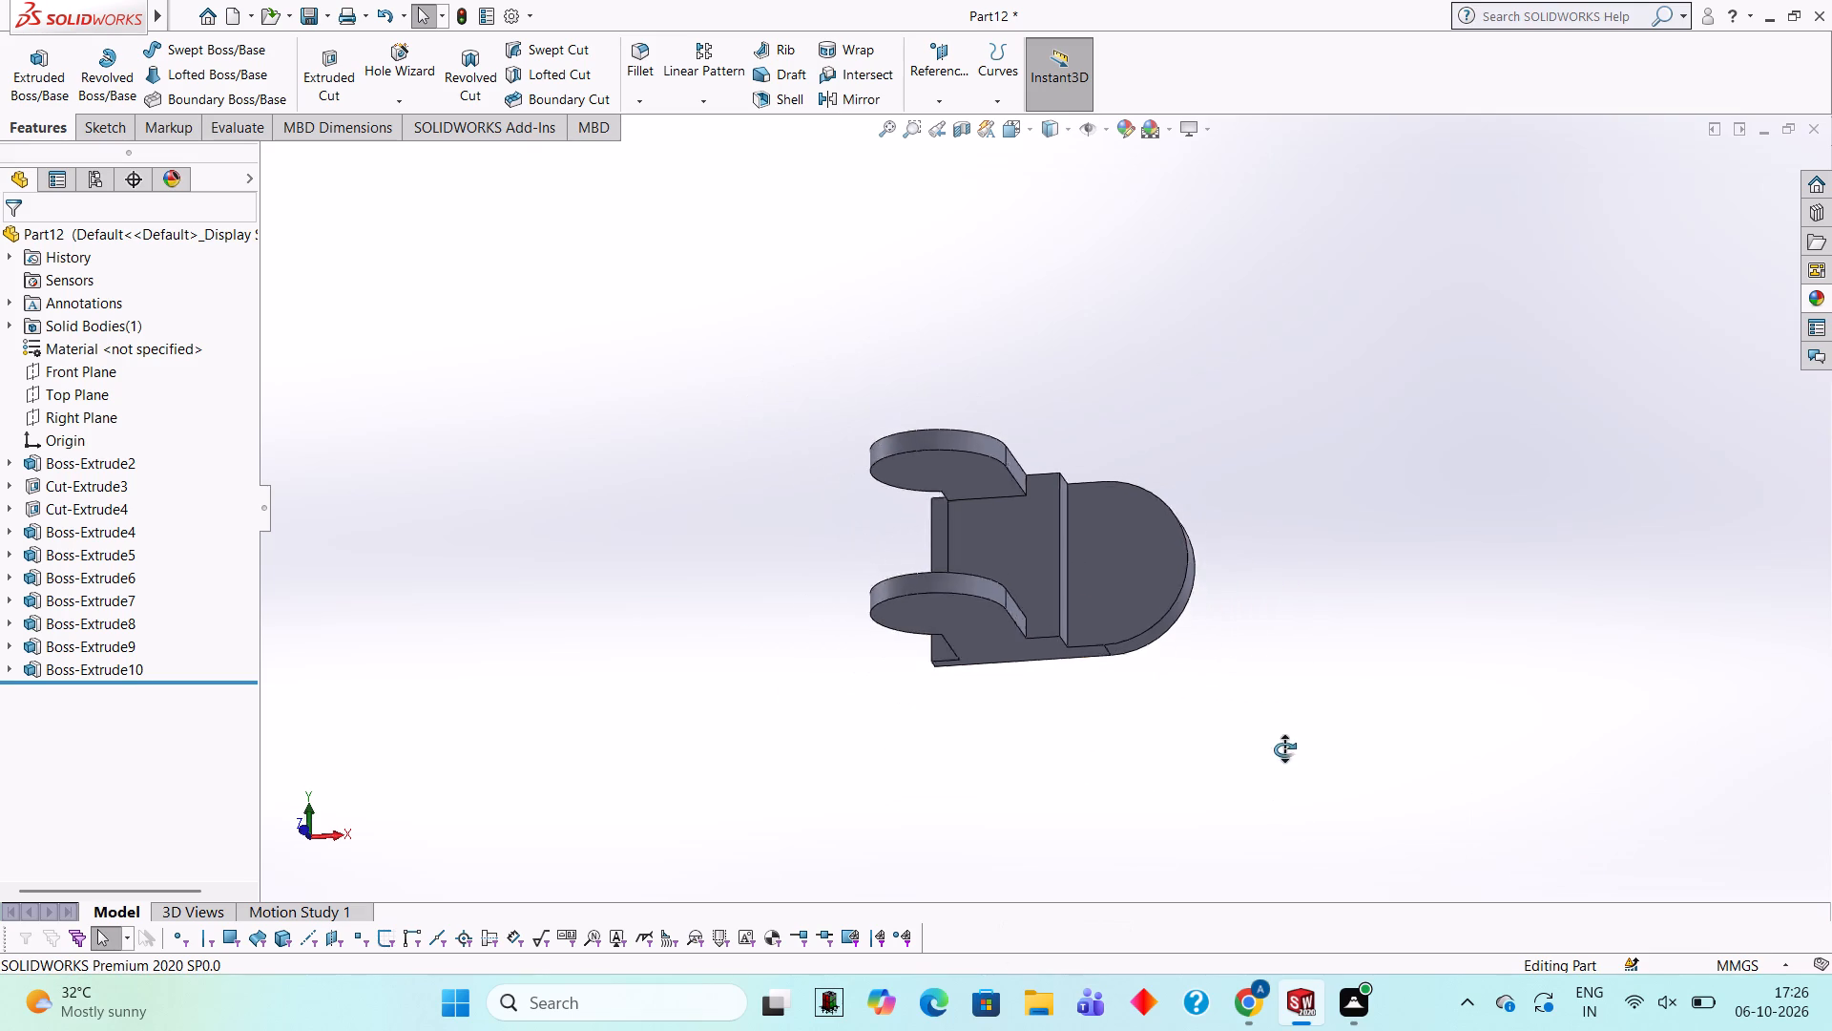
middle_drag(1284, 749, 1257, 585)
middle_drag(1257, 753, 1298, 698)
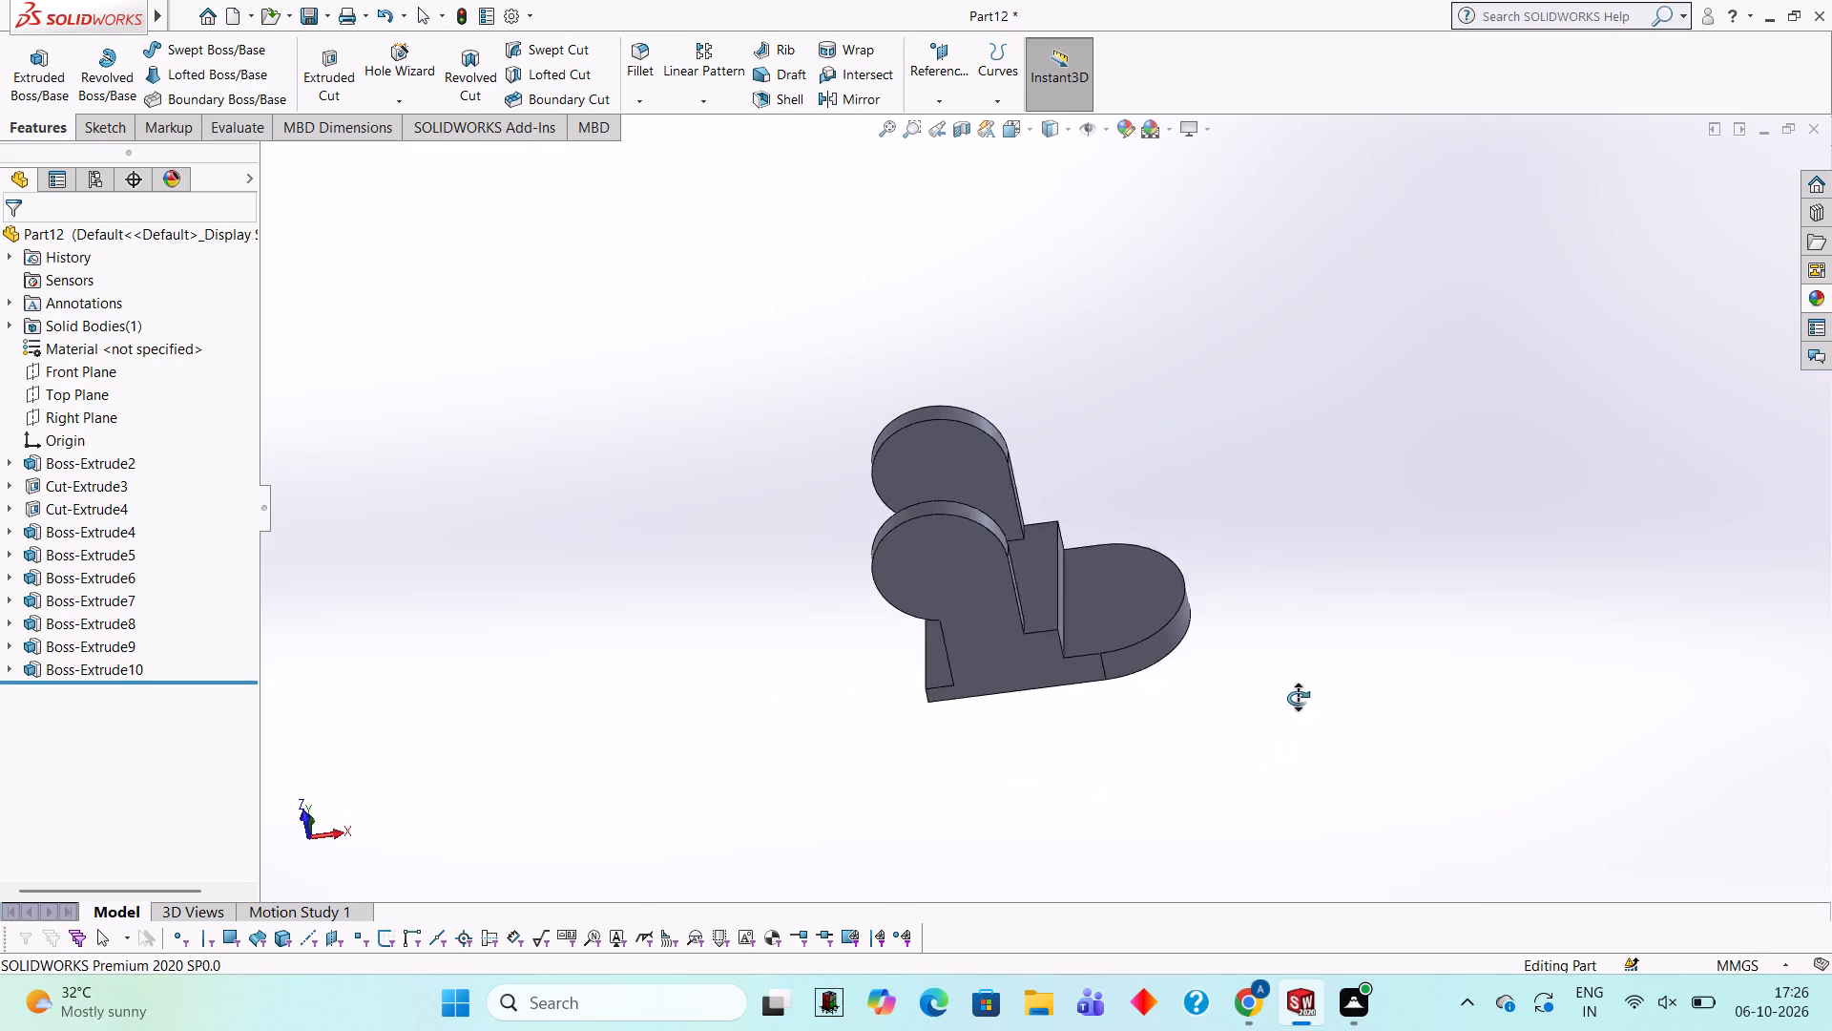
middle_drag(1298, 698, 1289, 642)
middle_drag(1203, 728, 1257, 756)
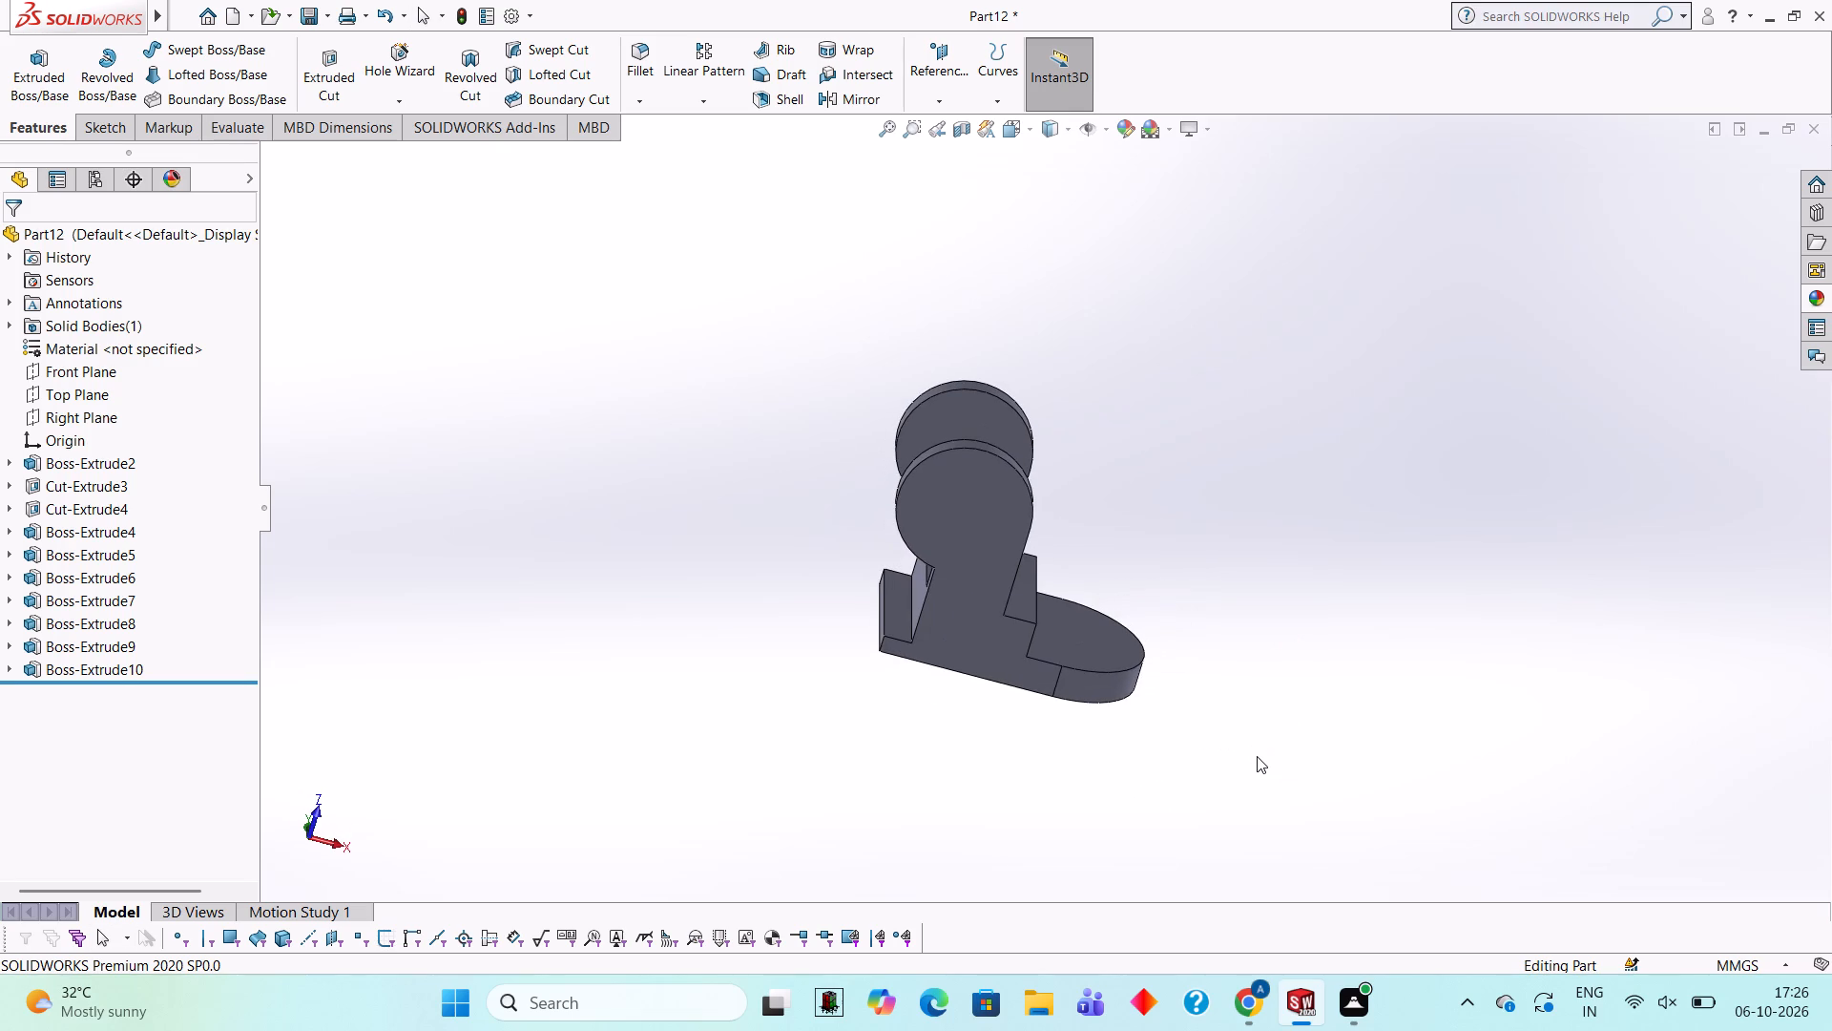
scroll(1294, 715, up, 1)
middle_drag(1294, 715, 1267, 633)
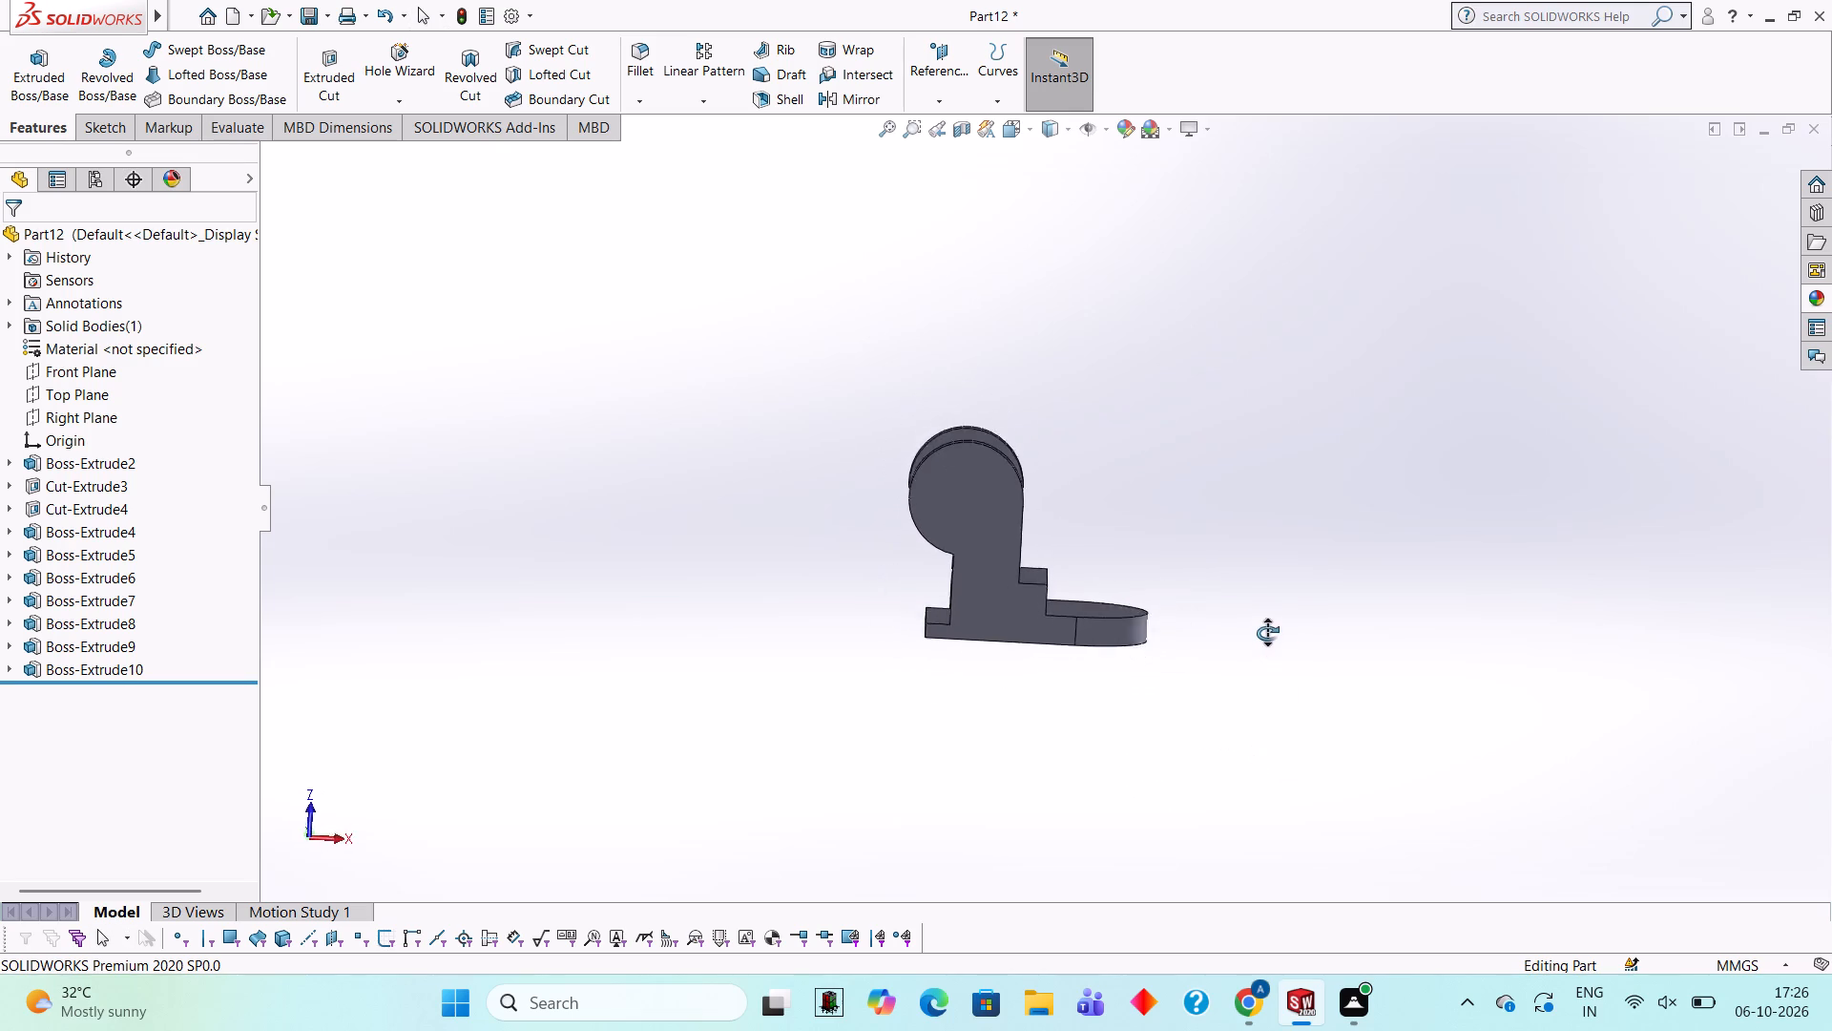
middle_drag(1267, 633, 1247, 595)
middle_click(1247, 595)
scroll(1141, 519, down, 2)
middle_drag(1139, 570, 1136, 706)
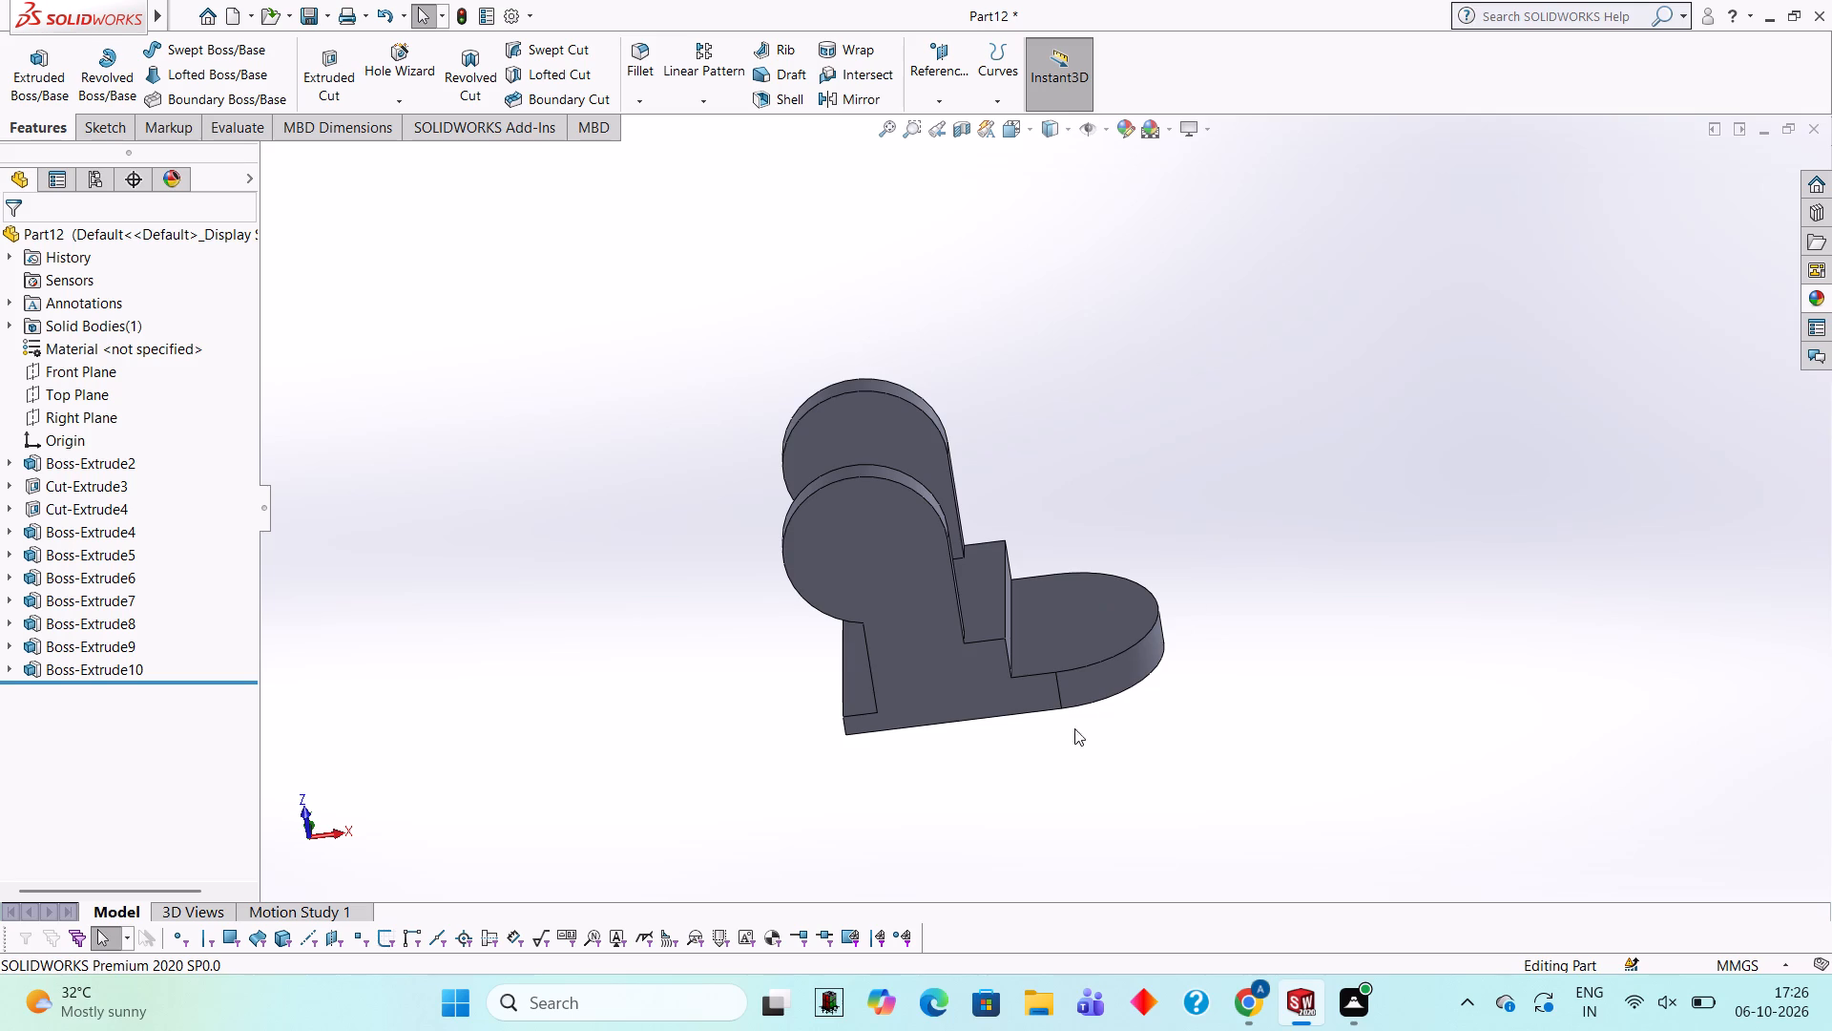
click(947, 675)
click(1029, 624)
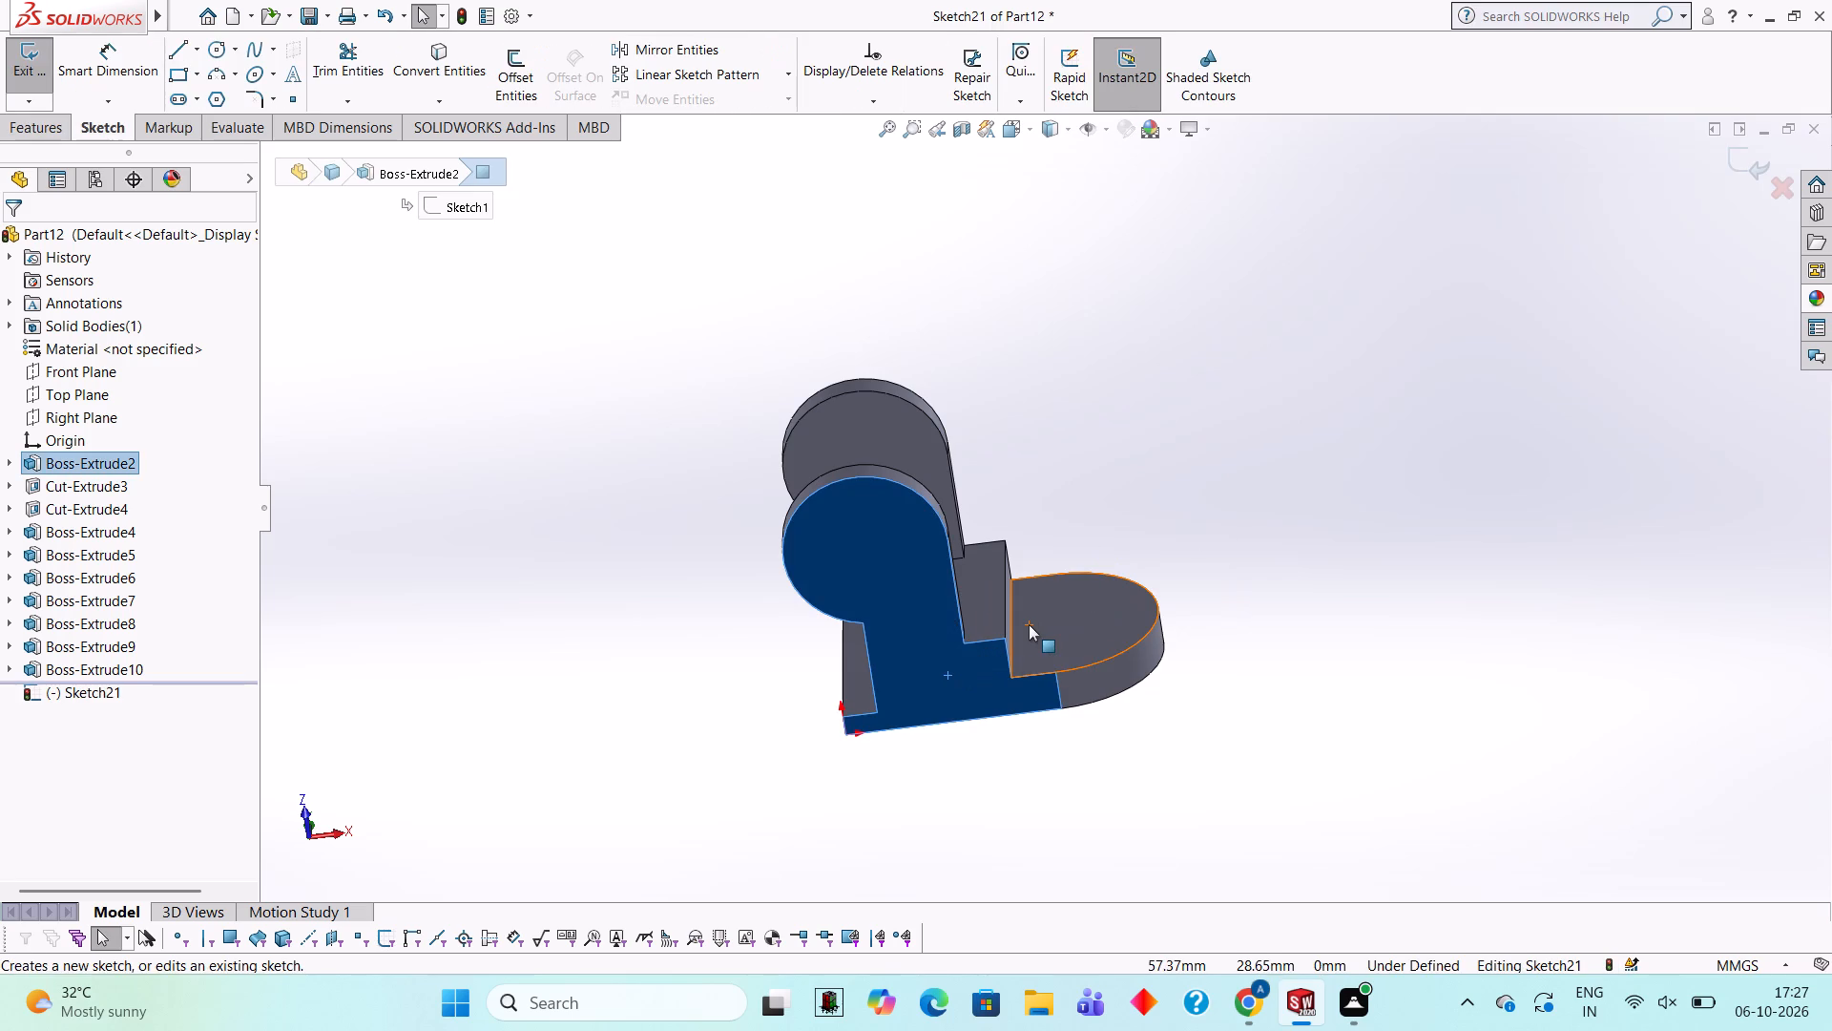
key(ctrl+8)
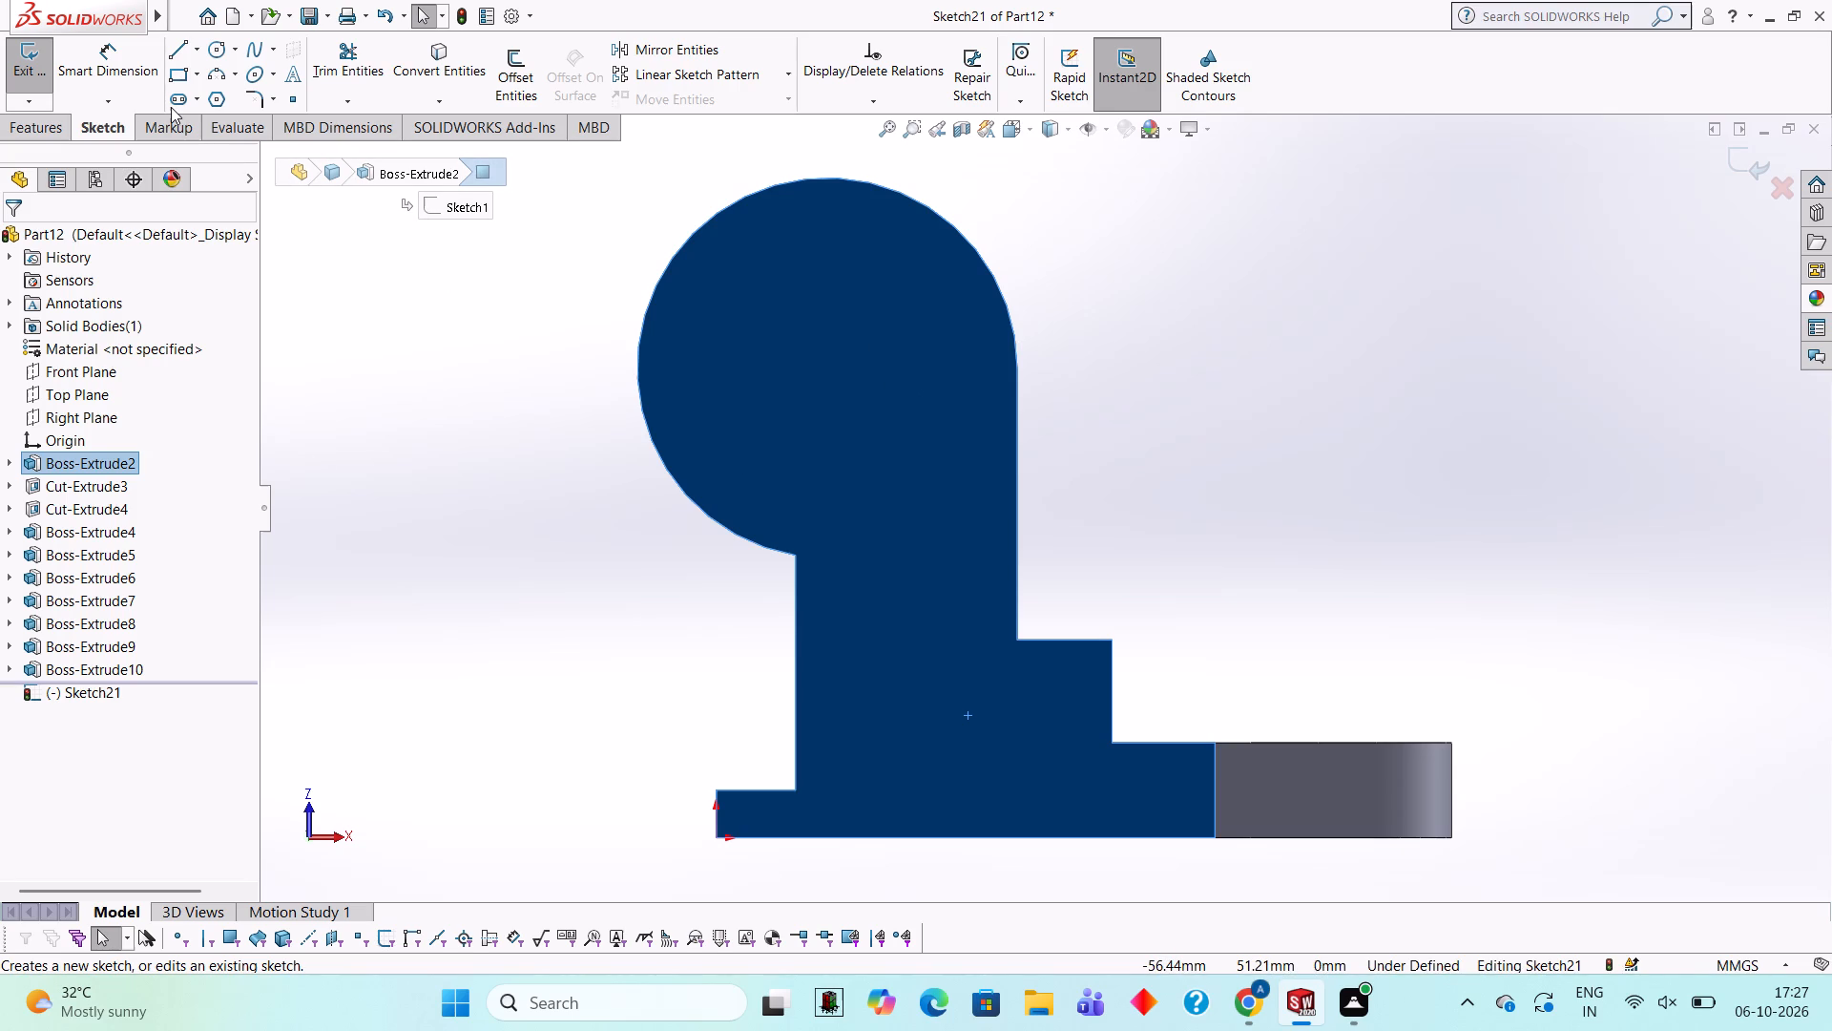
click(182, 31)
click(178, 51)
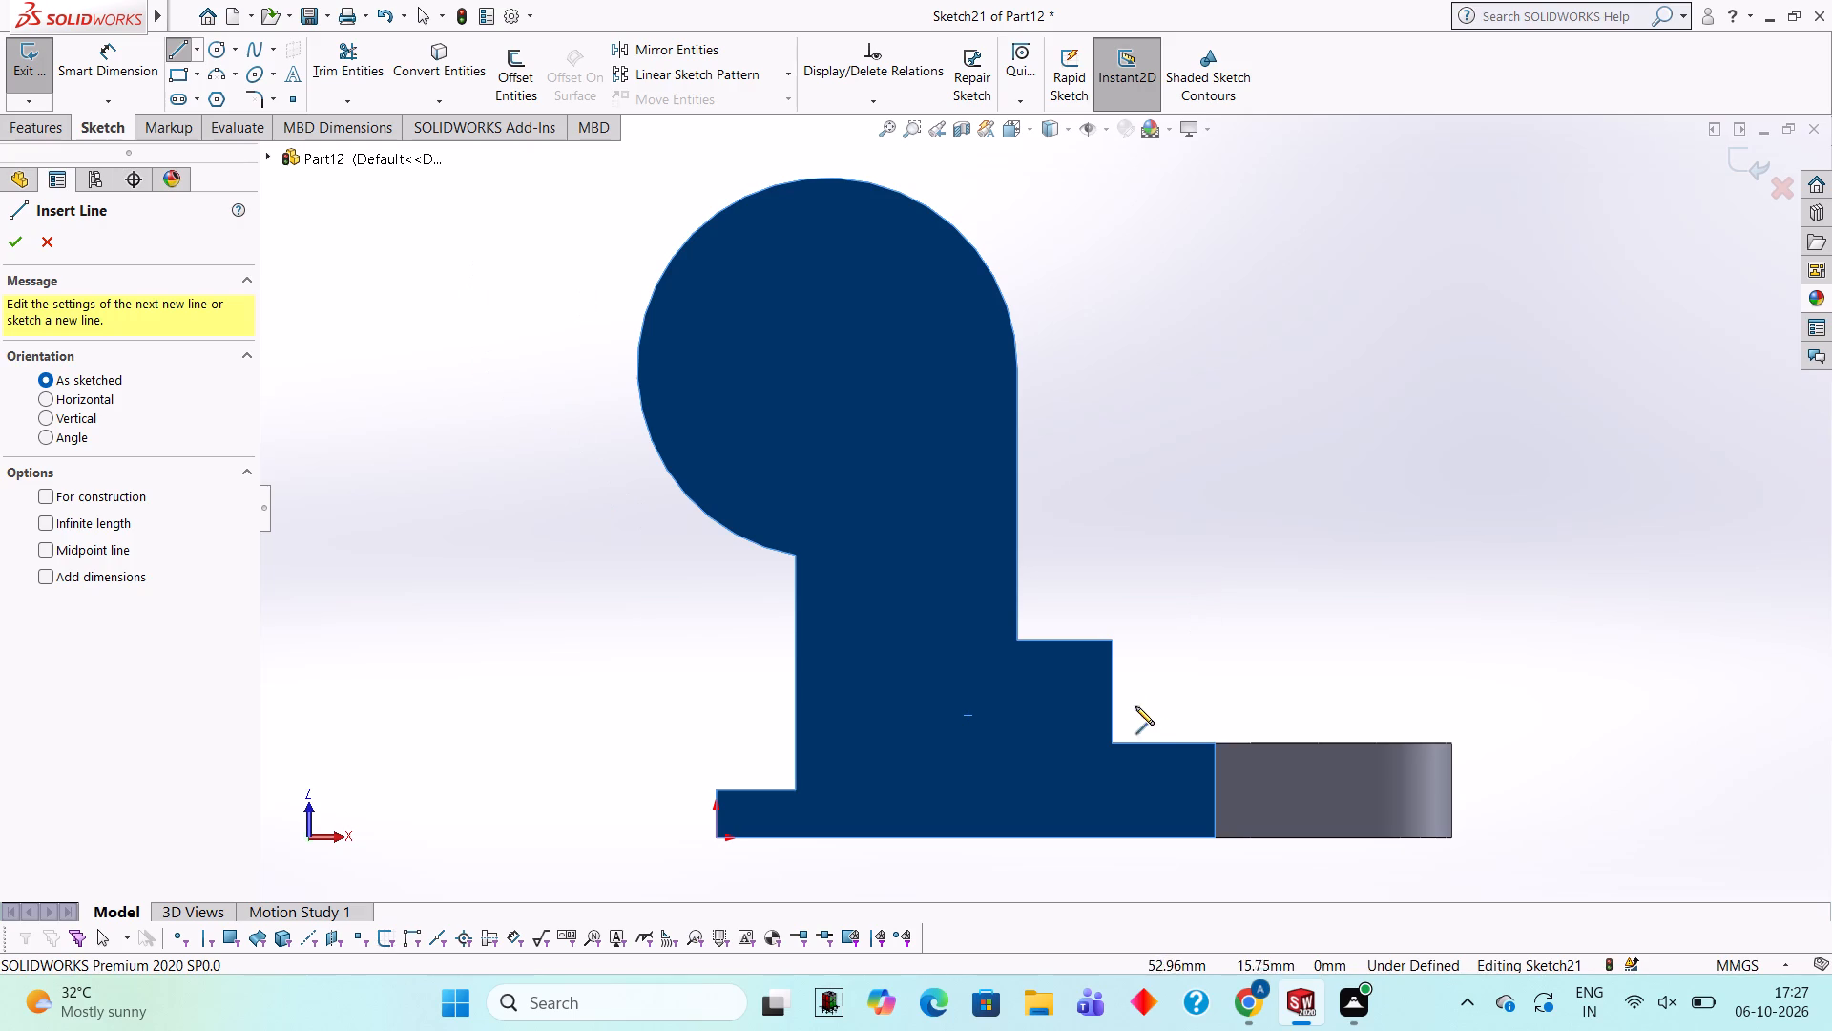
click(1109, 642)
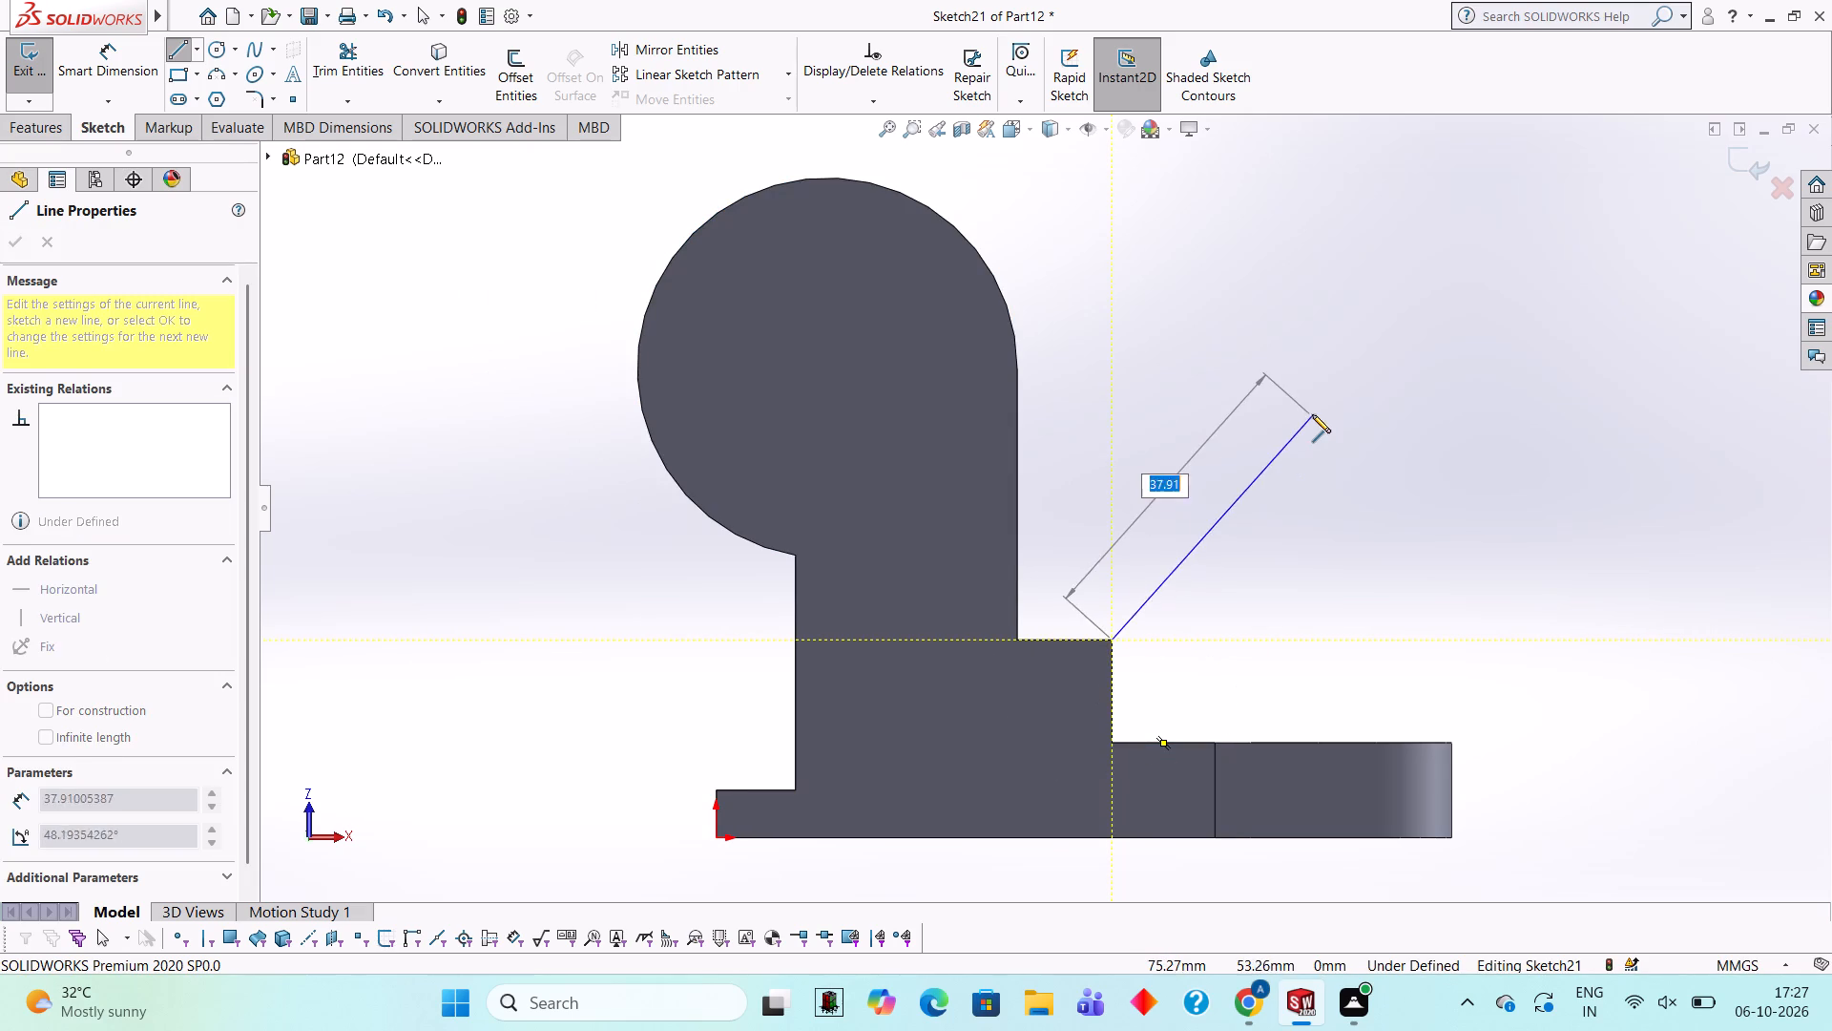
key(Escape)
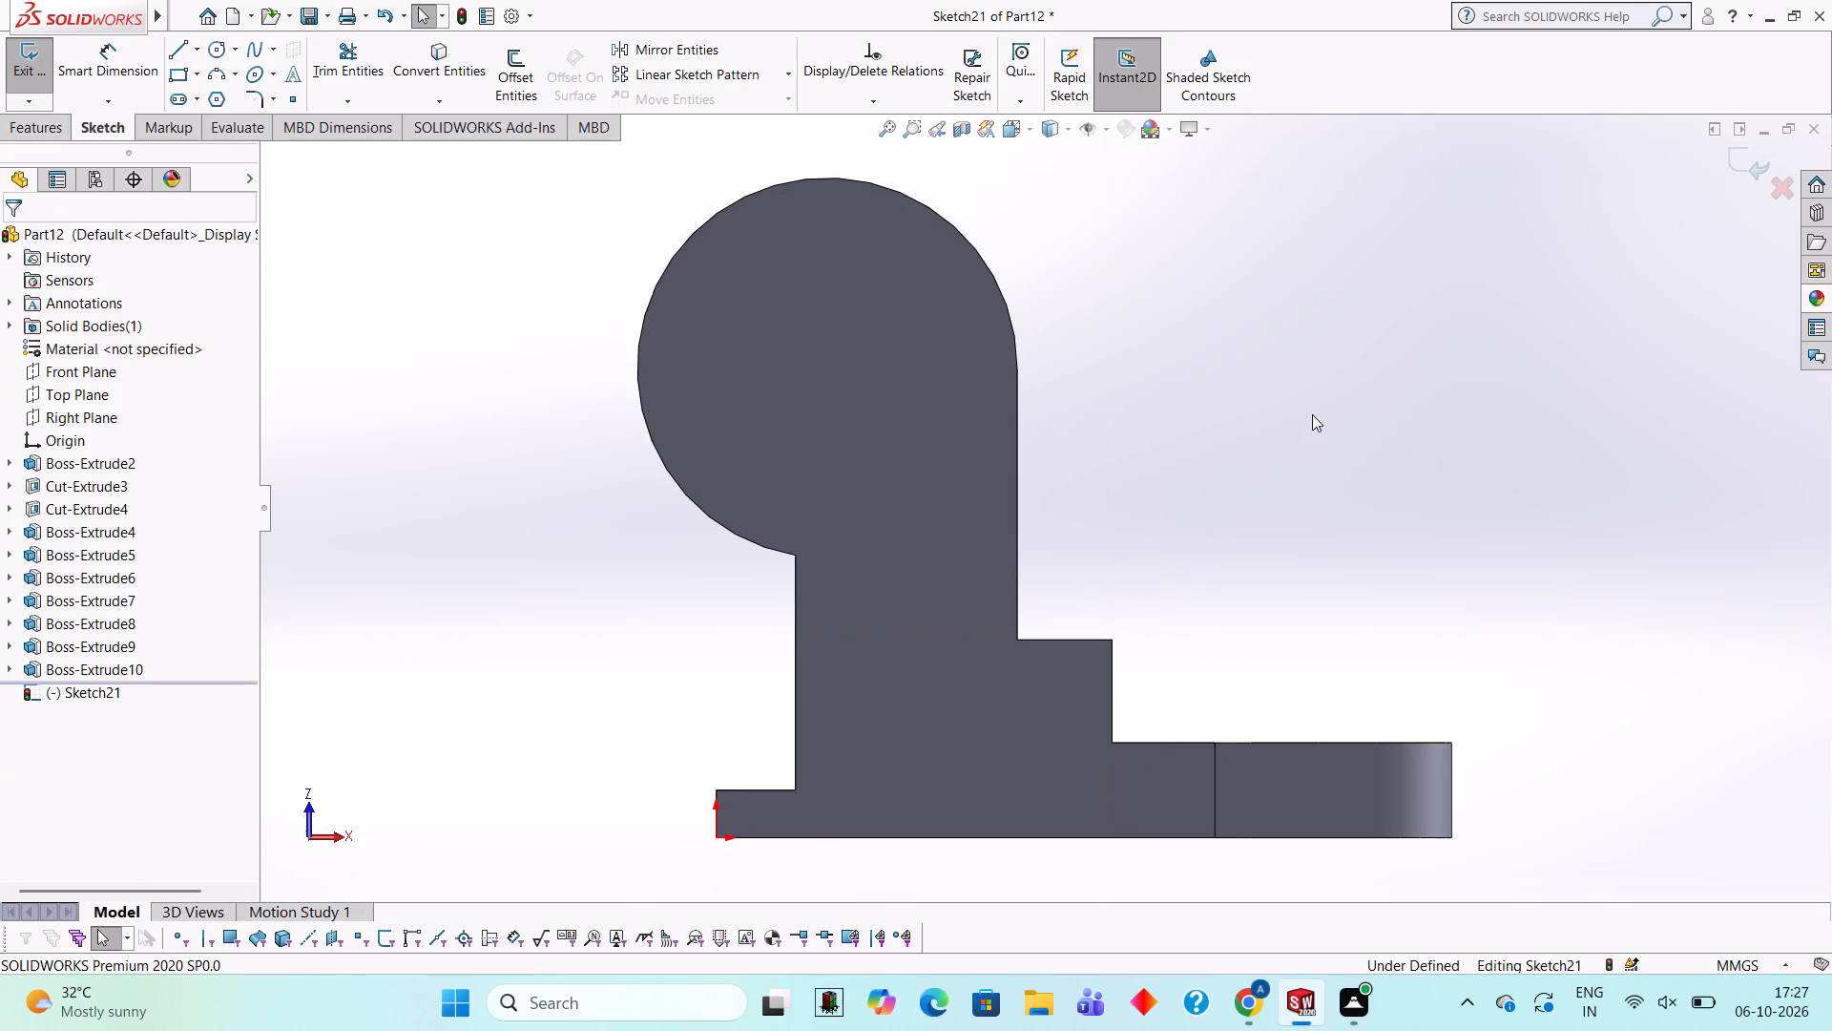
Examine the lugs, the block between them and the rounded plate from several angles.
middle_drag(1176, 448, 1138, 636)
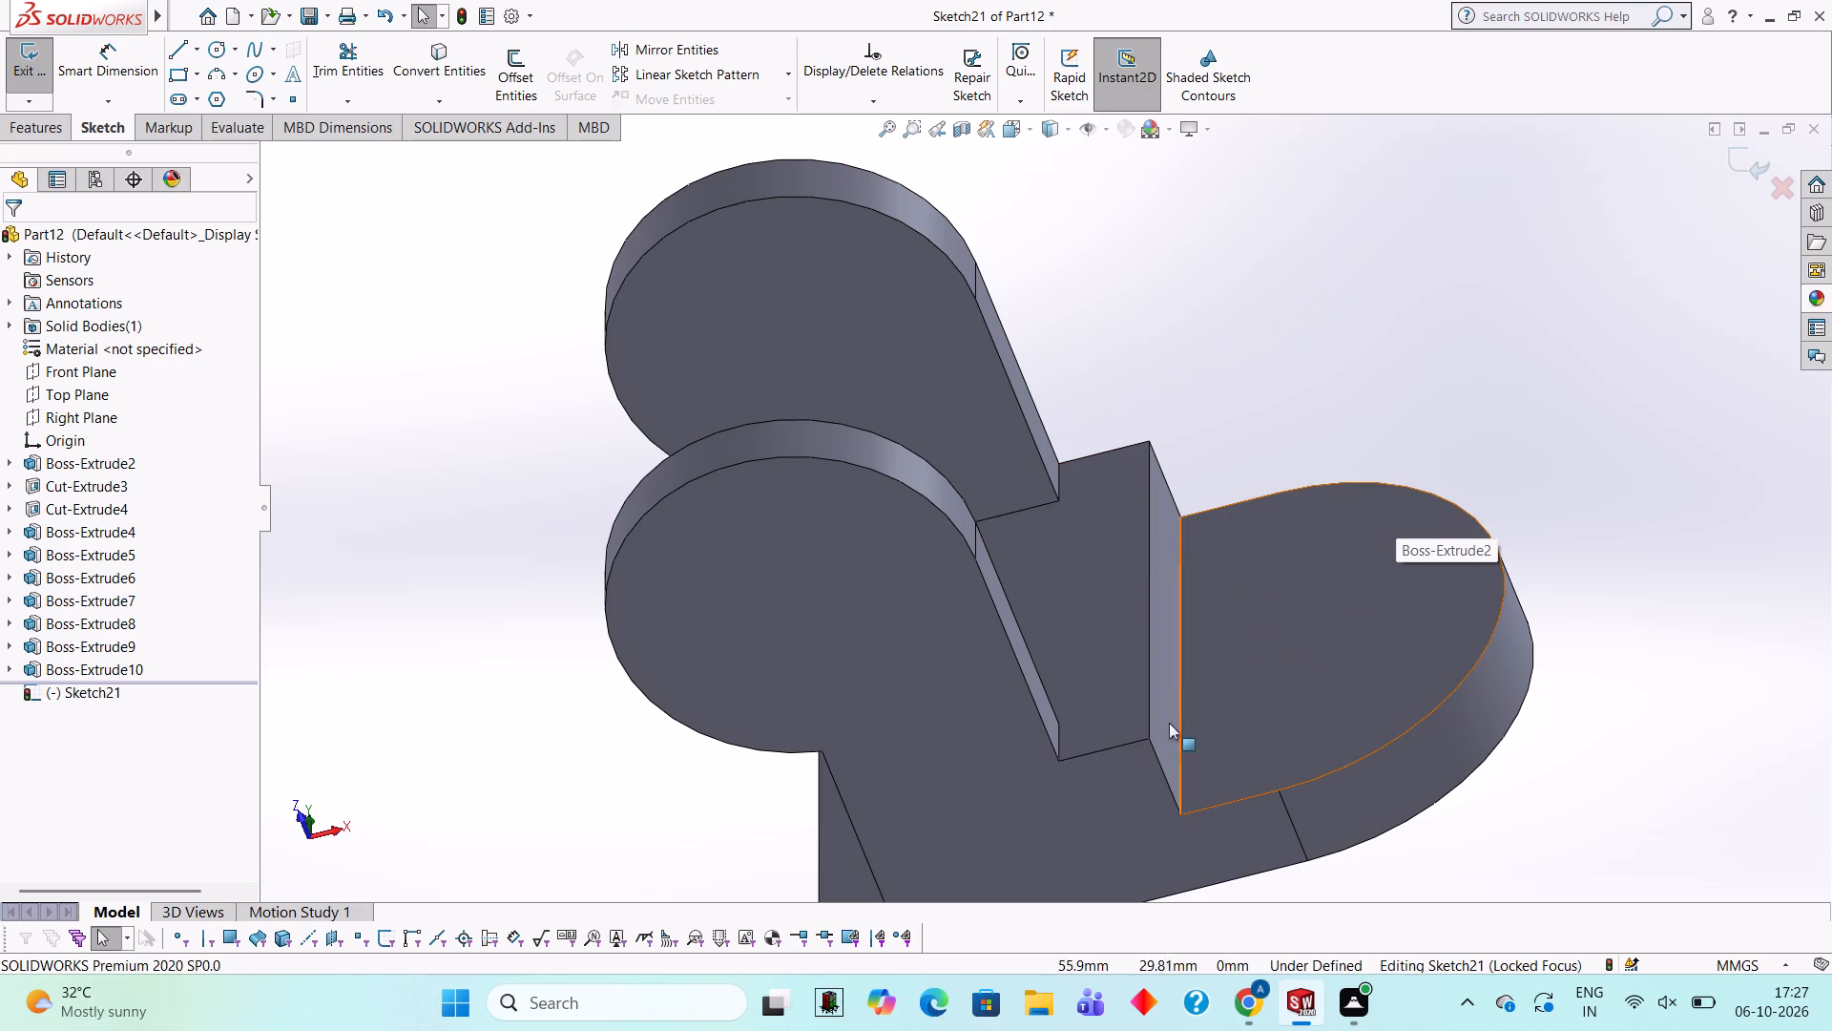
middle_drag(1080, 783, 1066, 743)
scroll(1066, 743, up, 2)
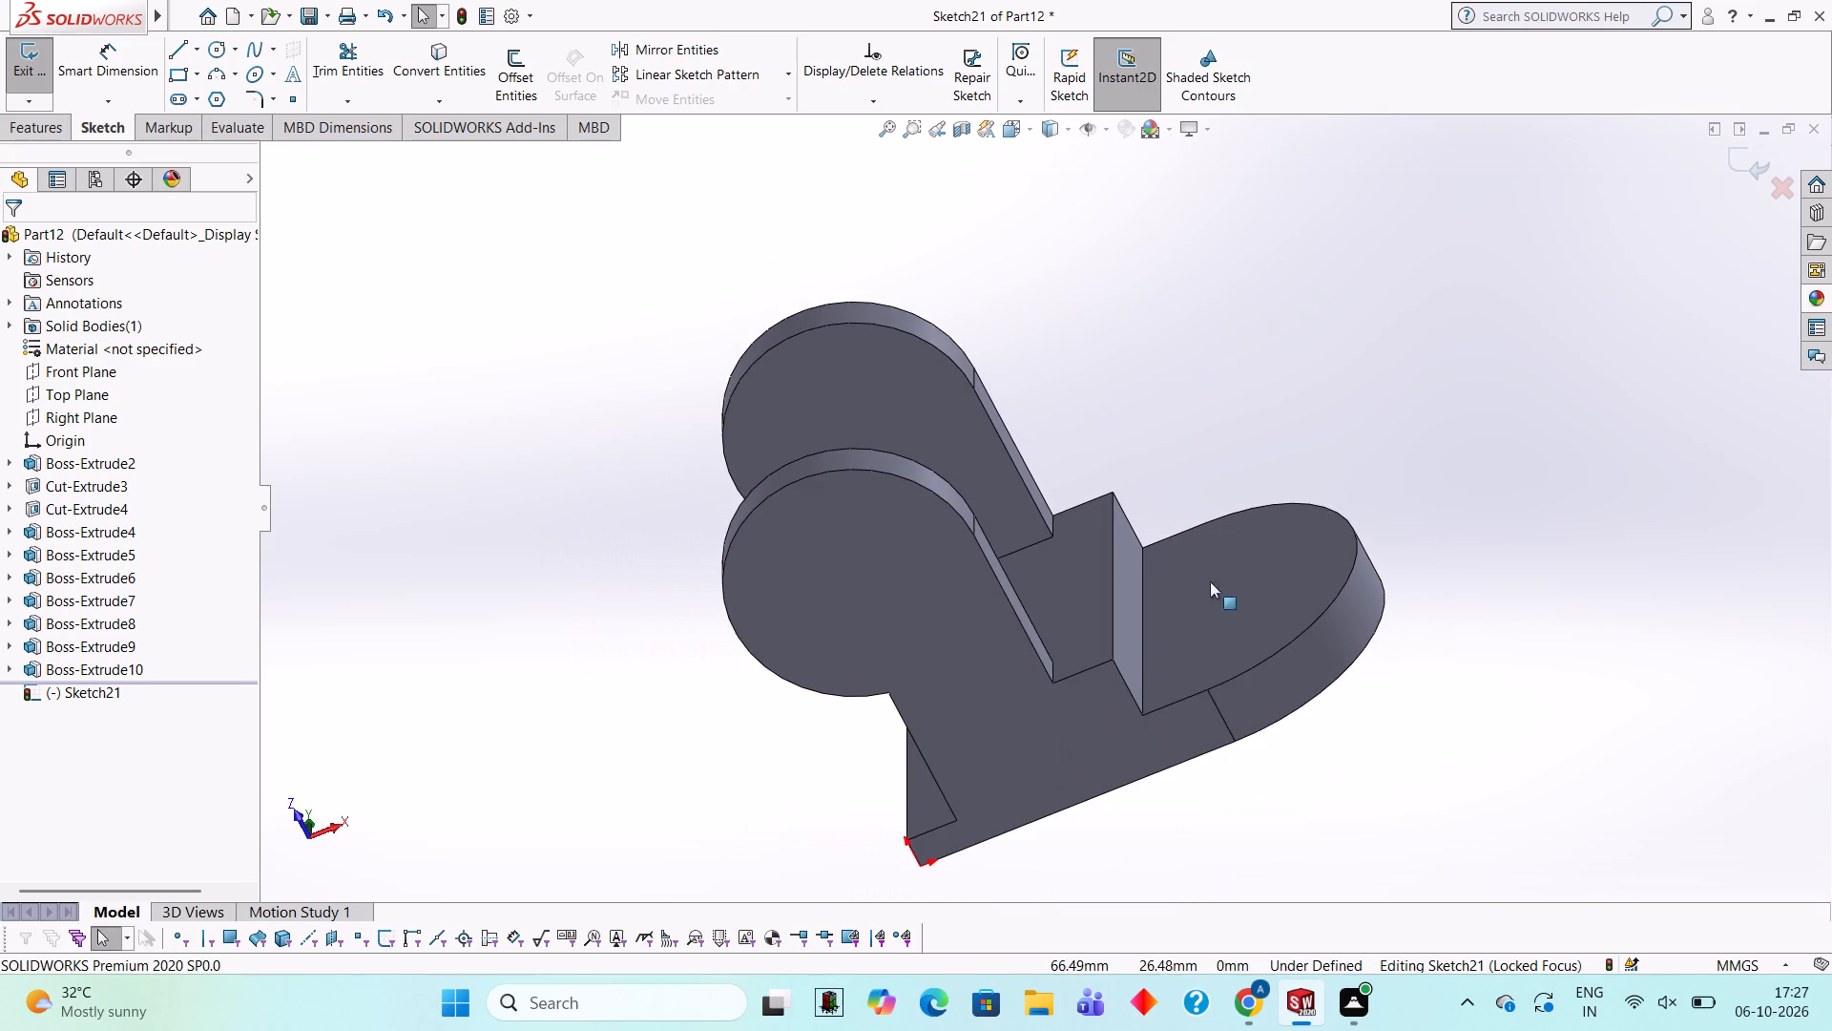
middle_drag(1263, 499, 1223, 705)
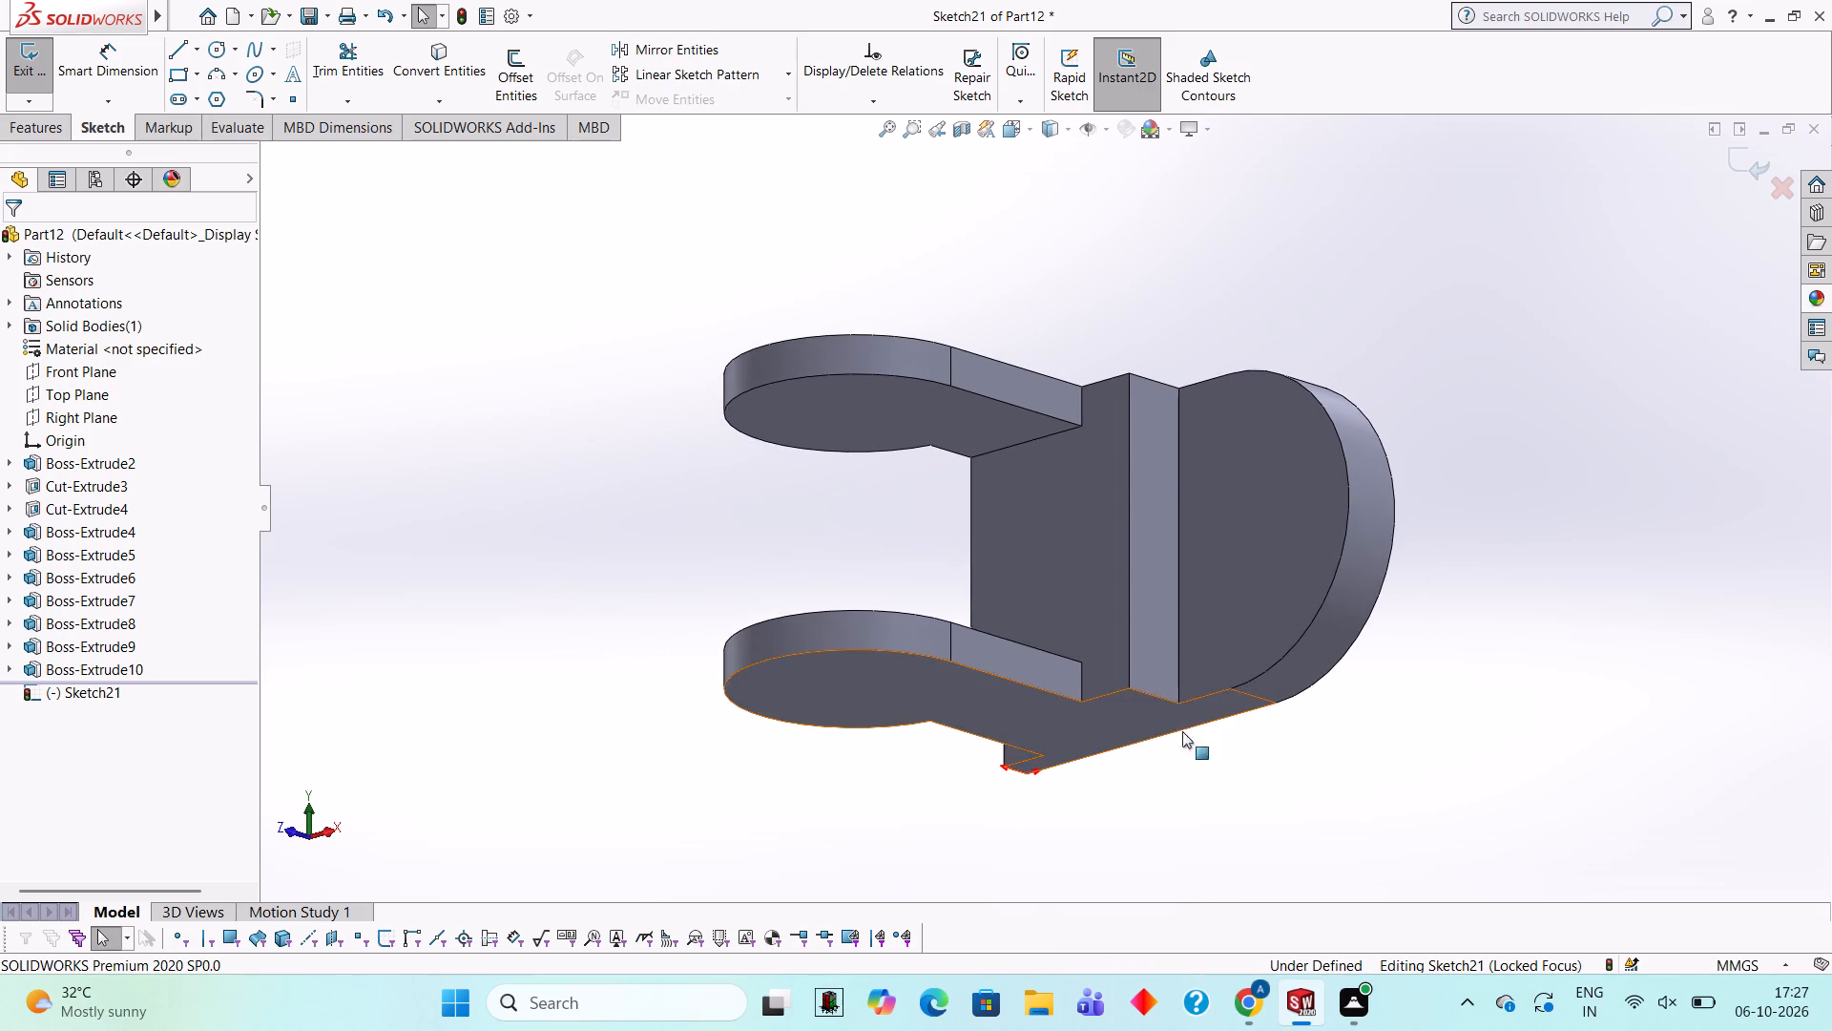
middle_drag(1138, 697, 1148, 616)
middle_drag(1148, 612, 1156, 581)
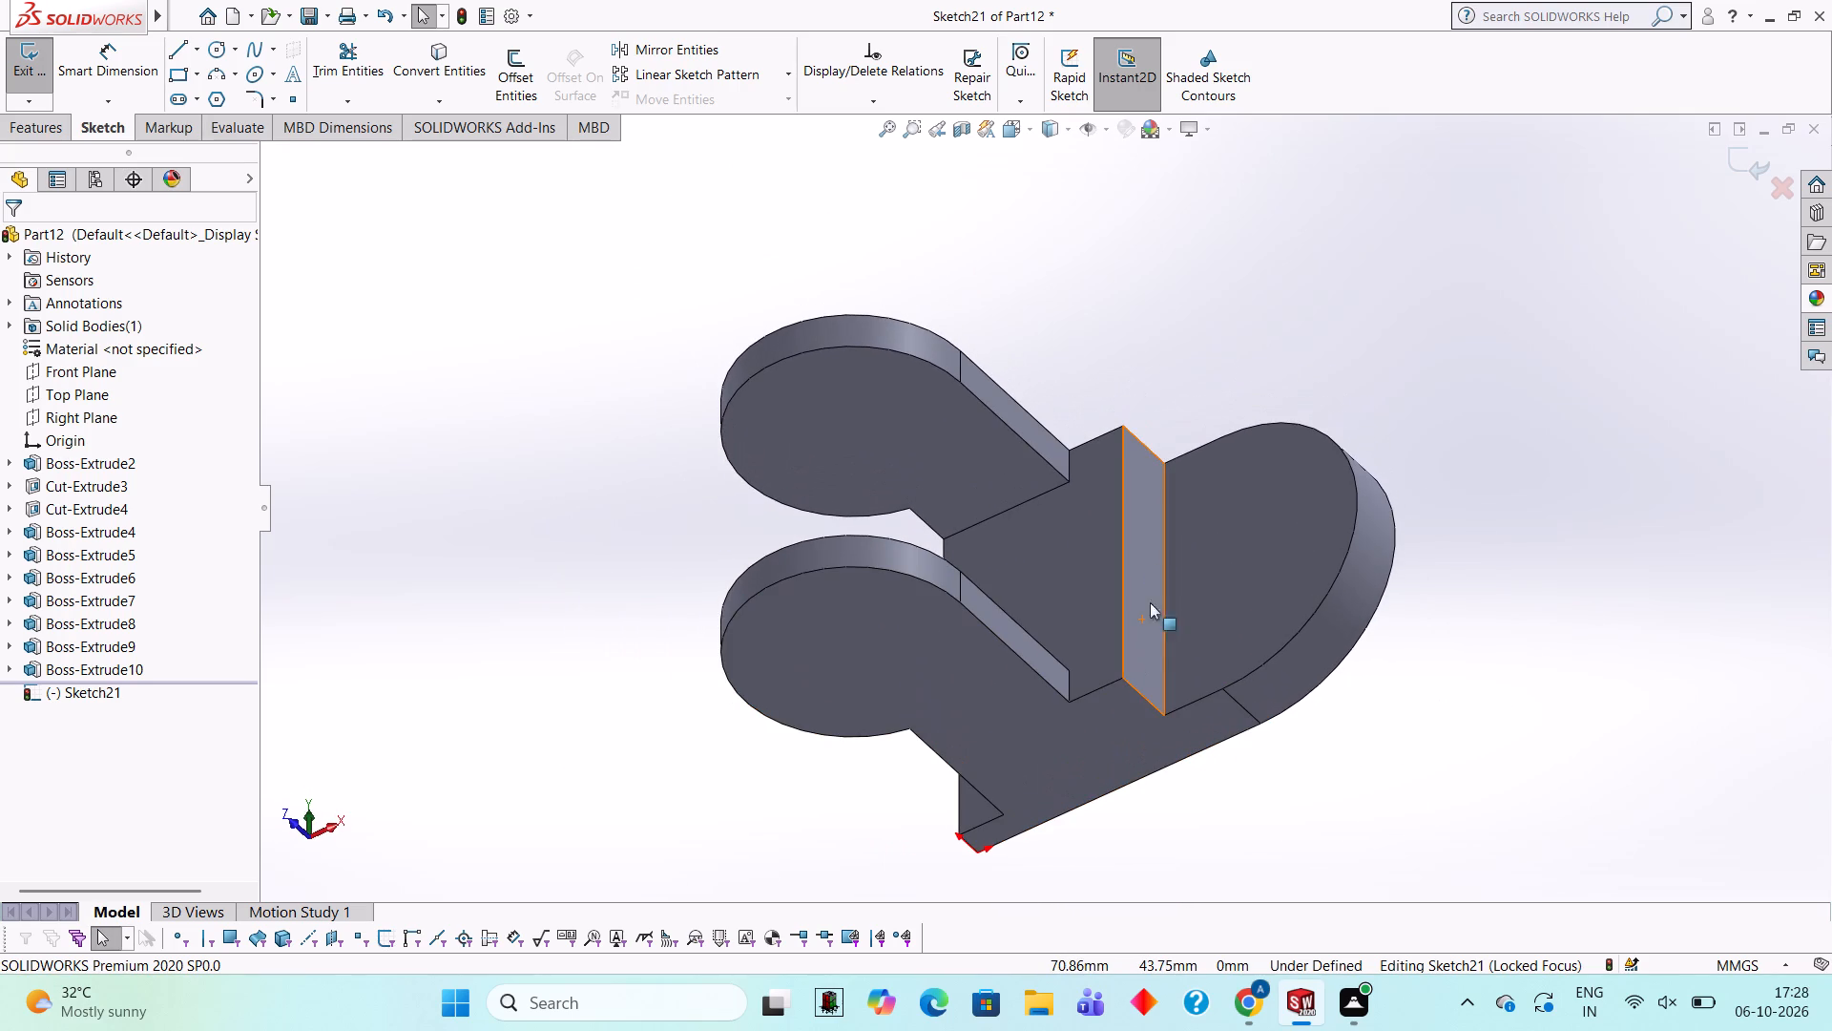
click(1089, 727)
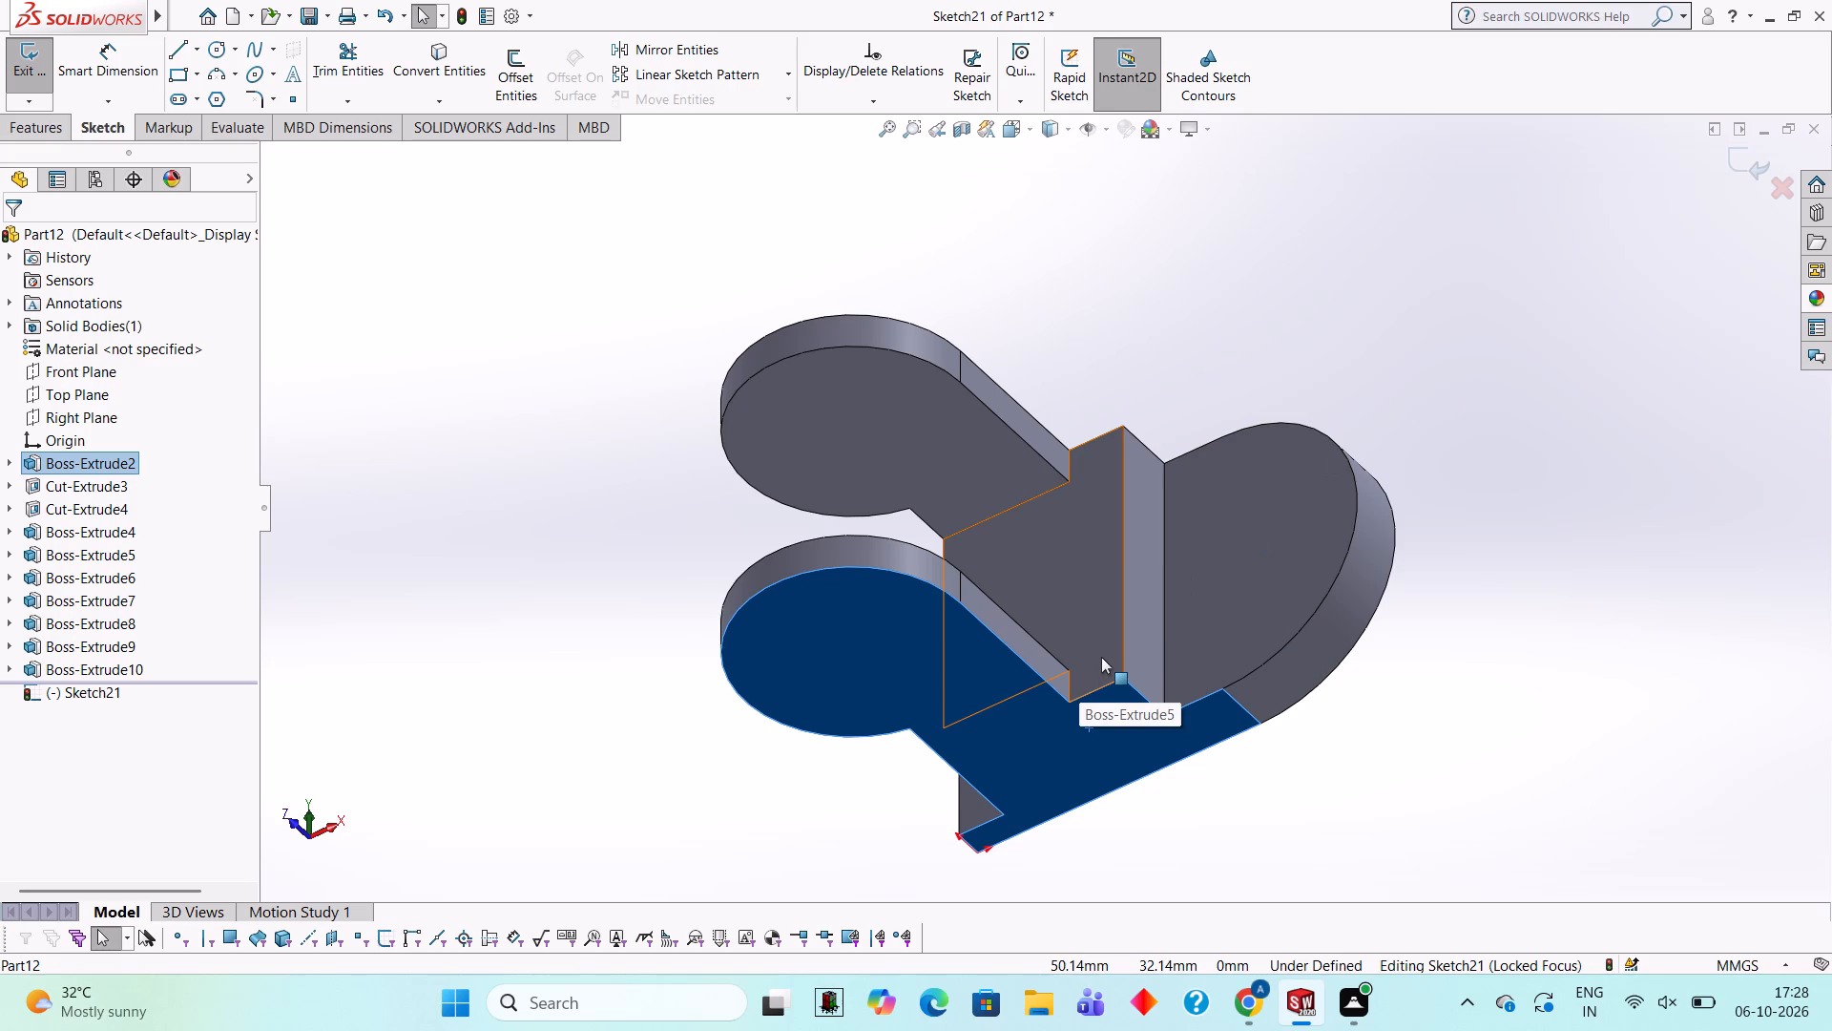
key(Escape)
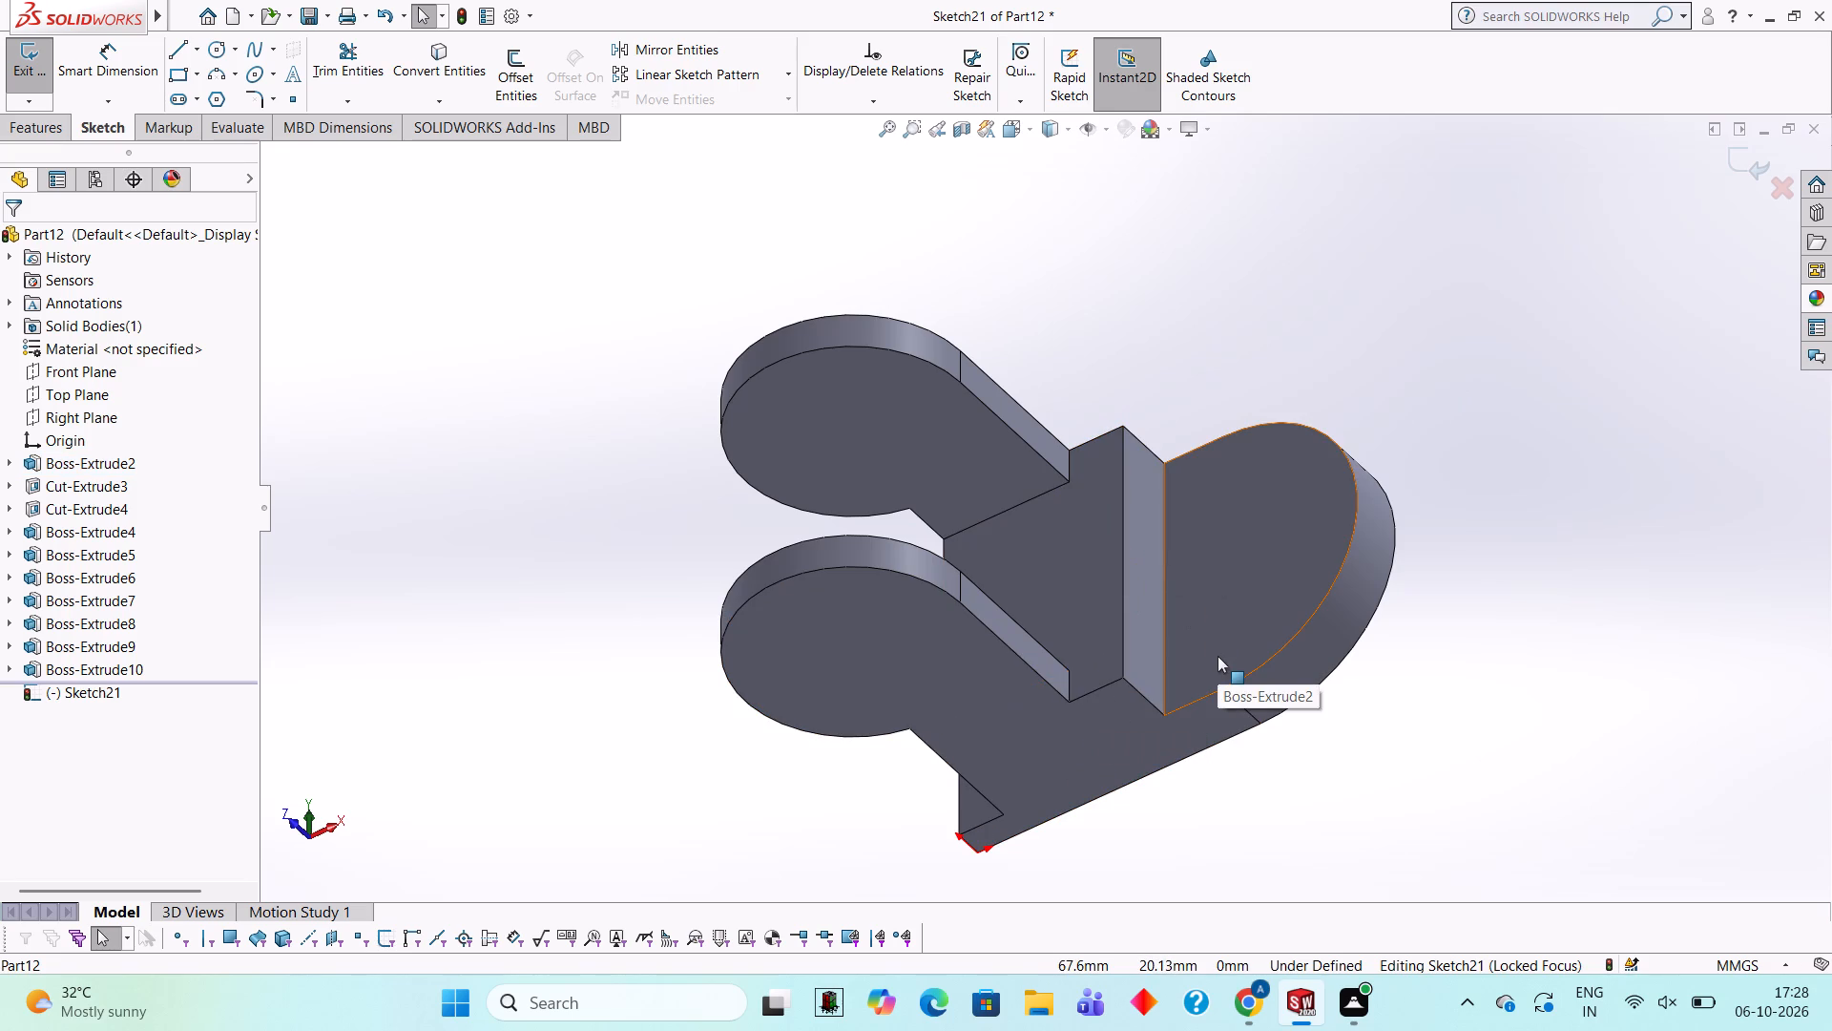
scroll(1128, 377, up, 2)
middle_drag(1176, 403, 1177, 410)
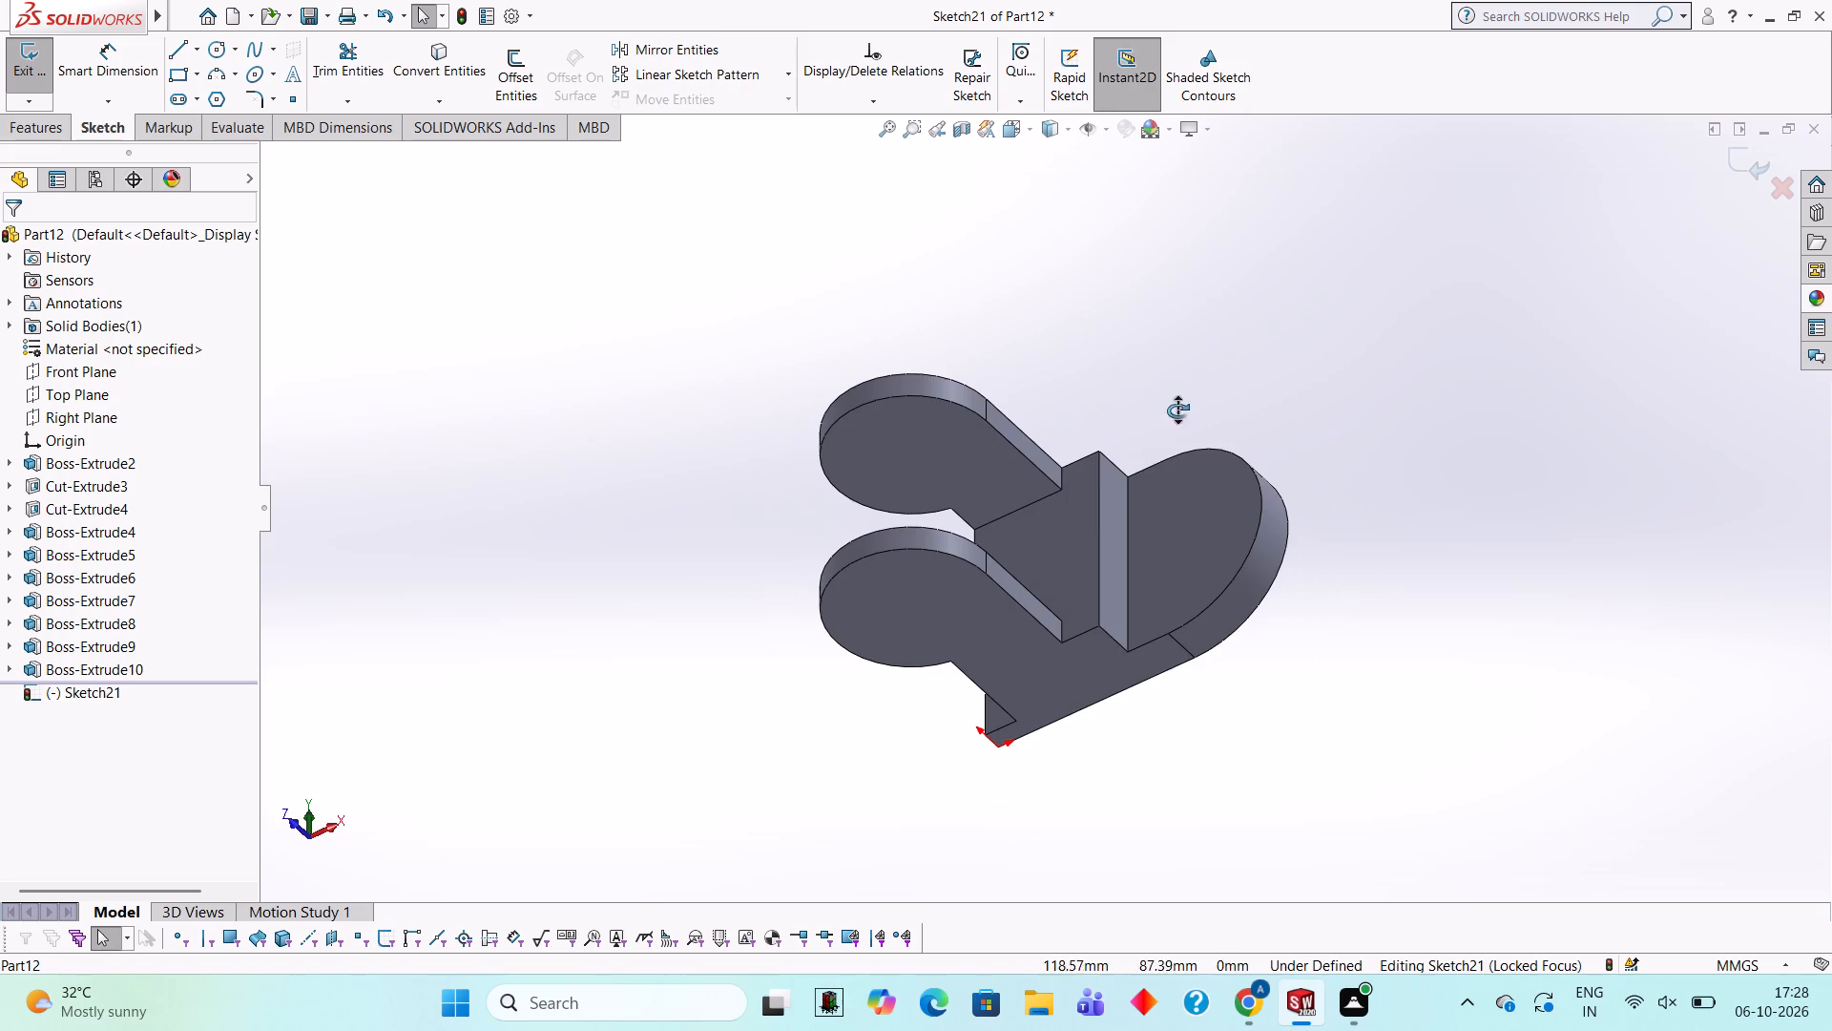
middle_drag(1177, 410, 1280, 419)
middle_drag(1280, 419, 1262, 419)
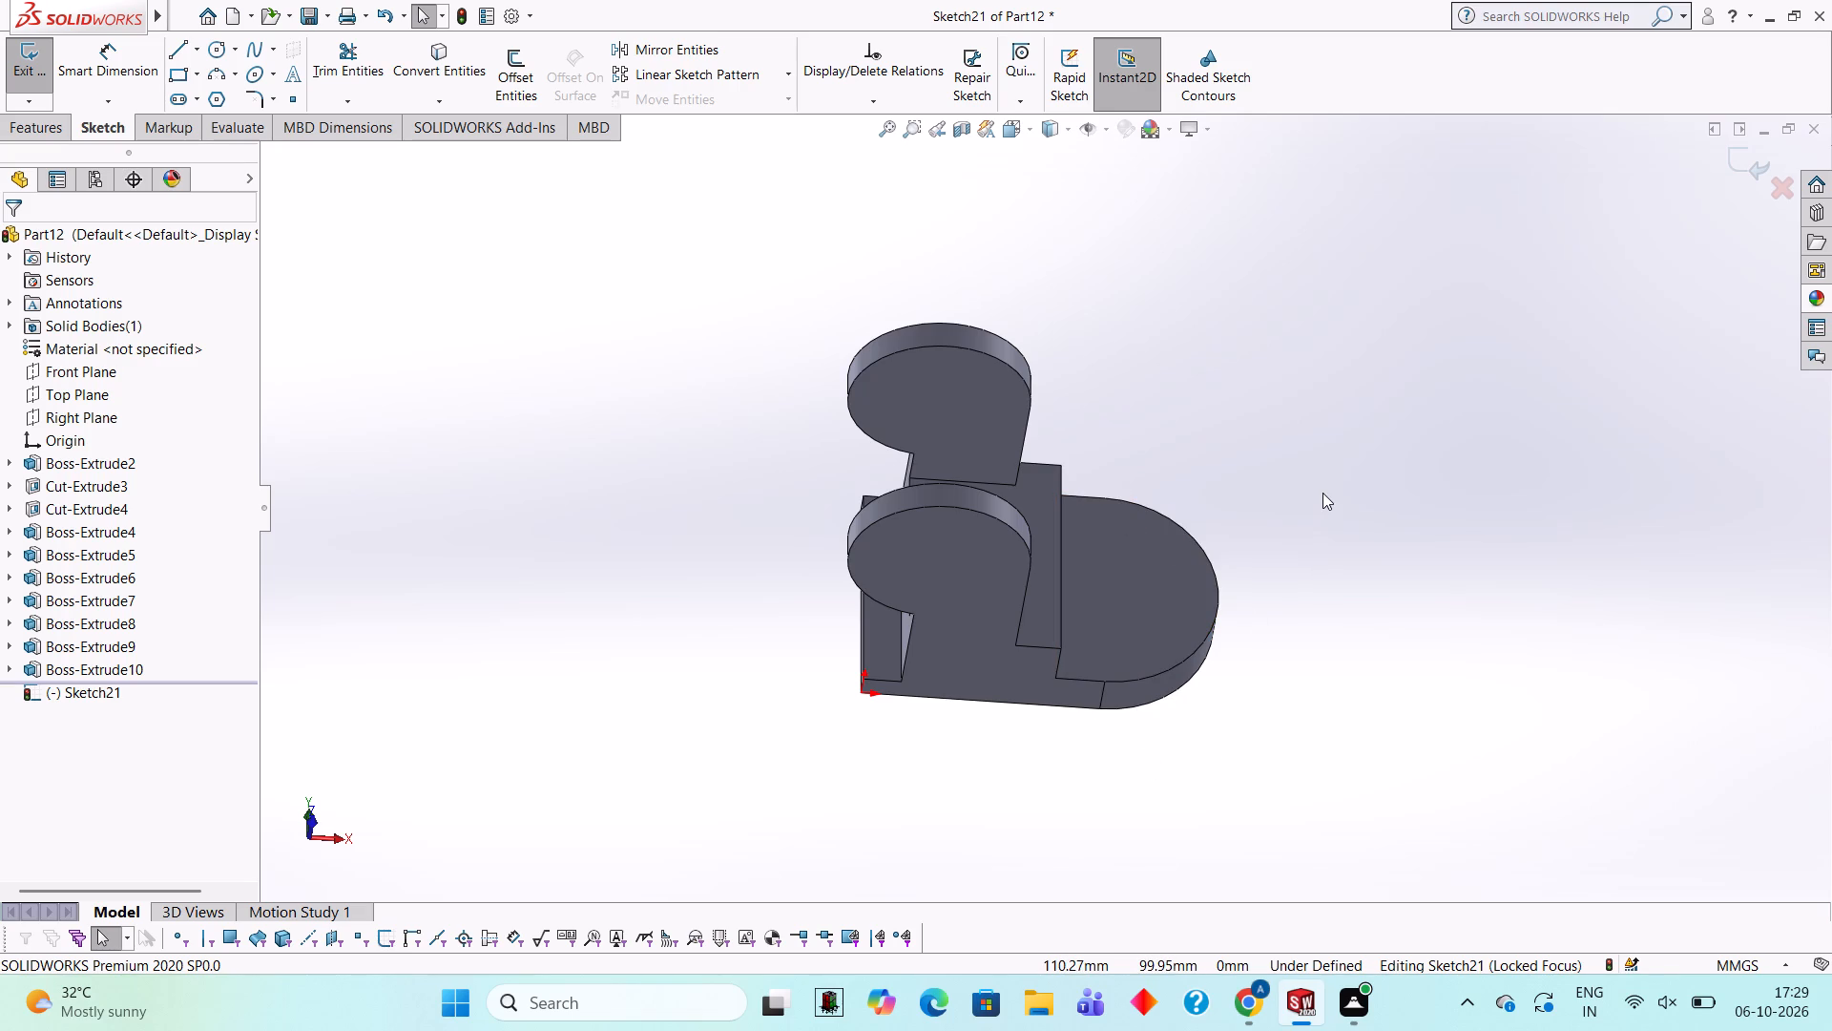
middle_drag(1322, 493, 1298, 471)
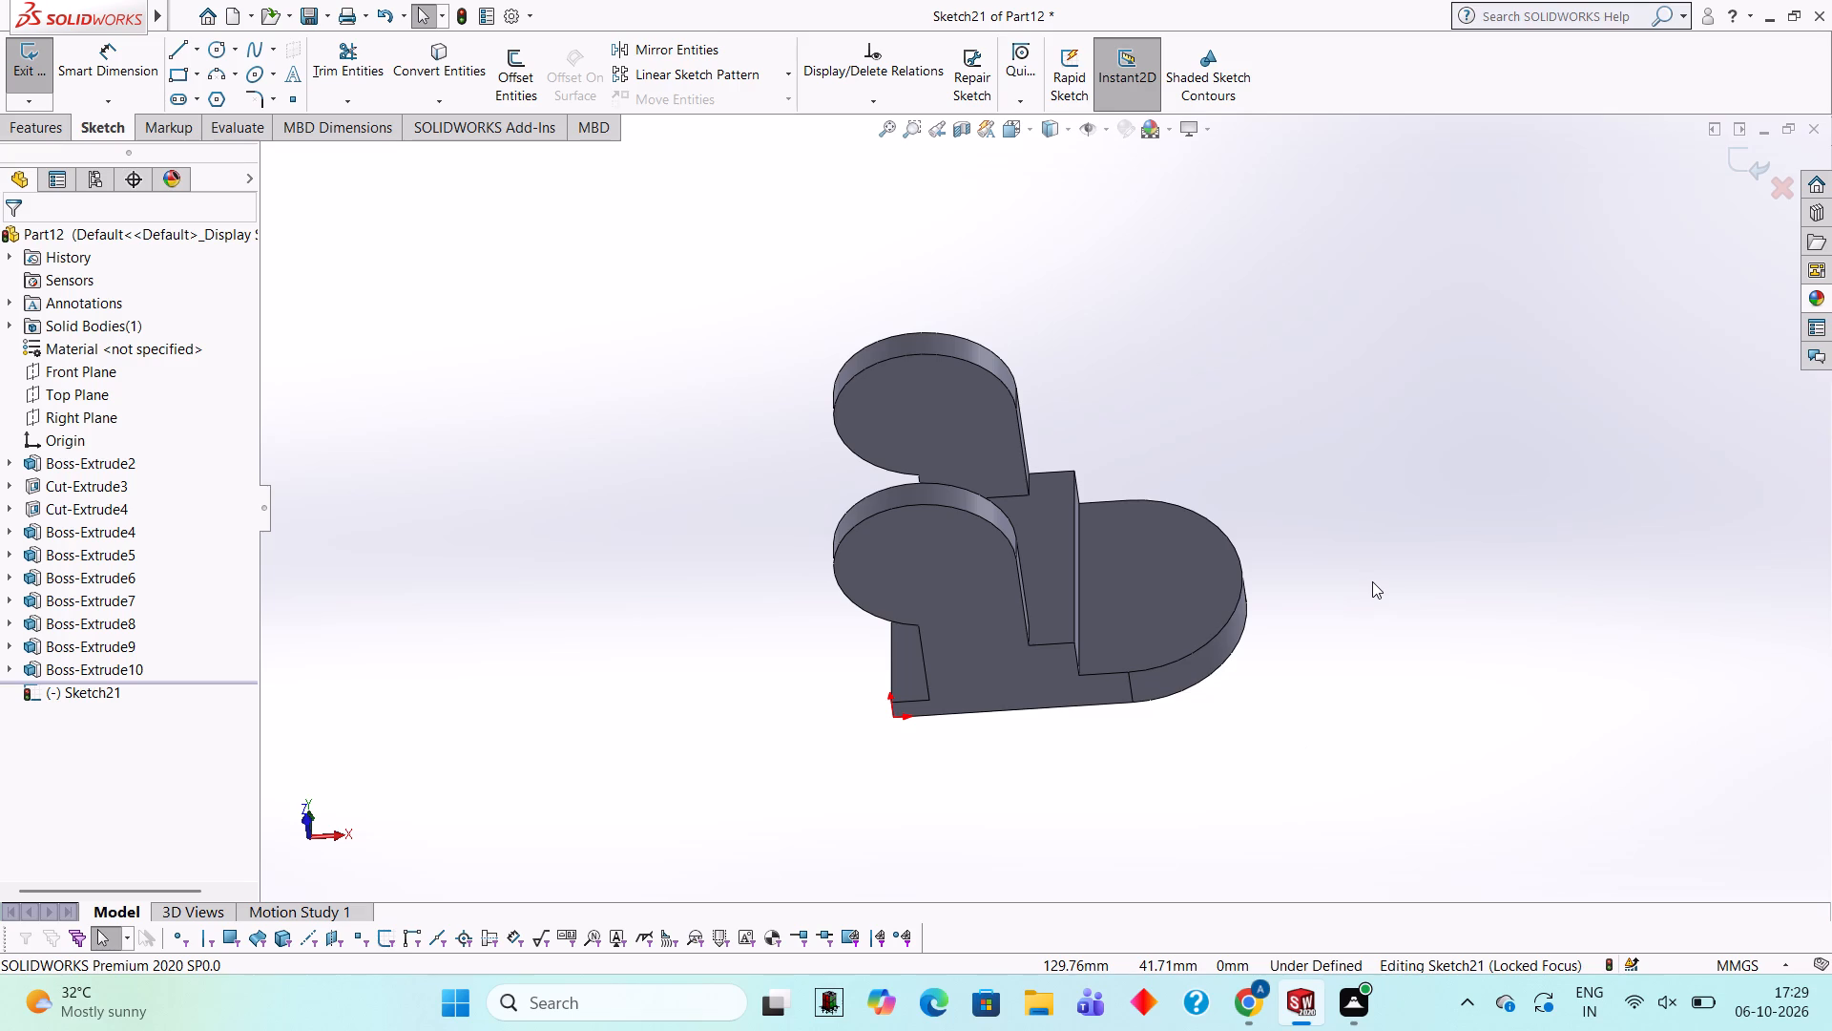
scroll(1372, 581, up, 1)
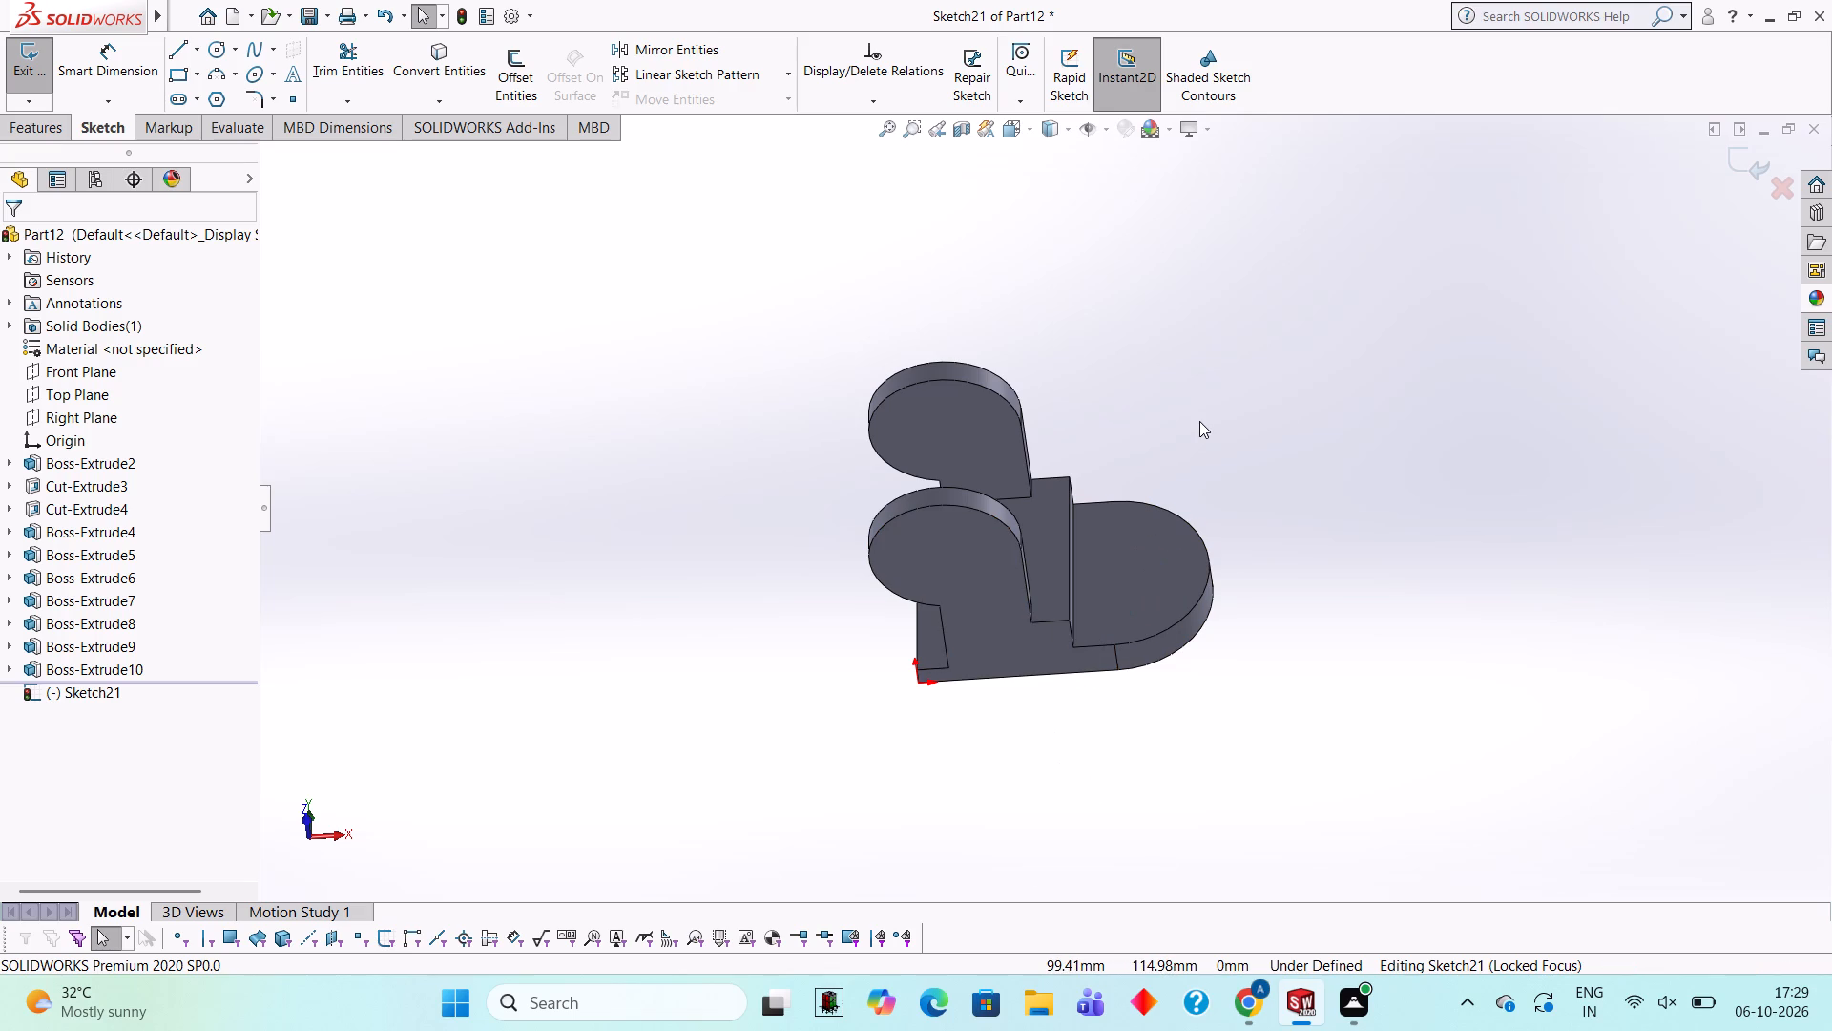
click(1017, 646)
key(Escape)
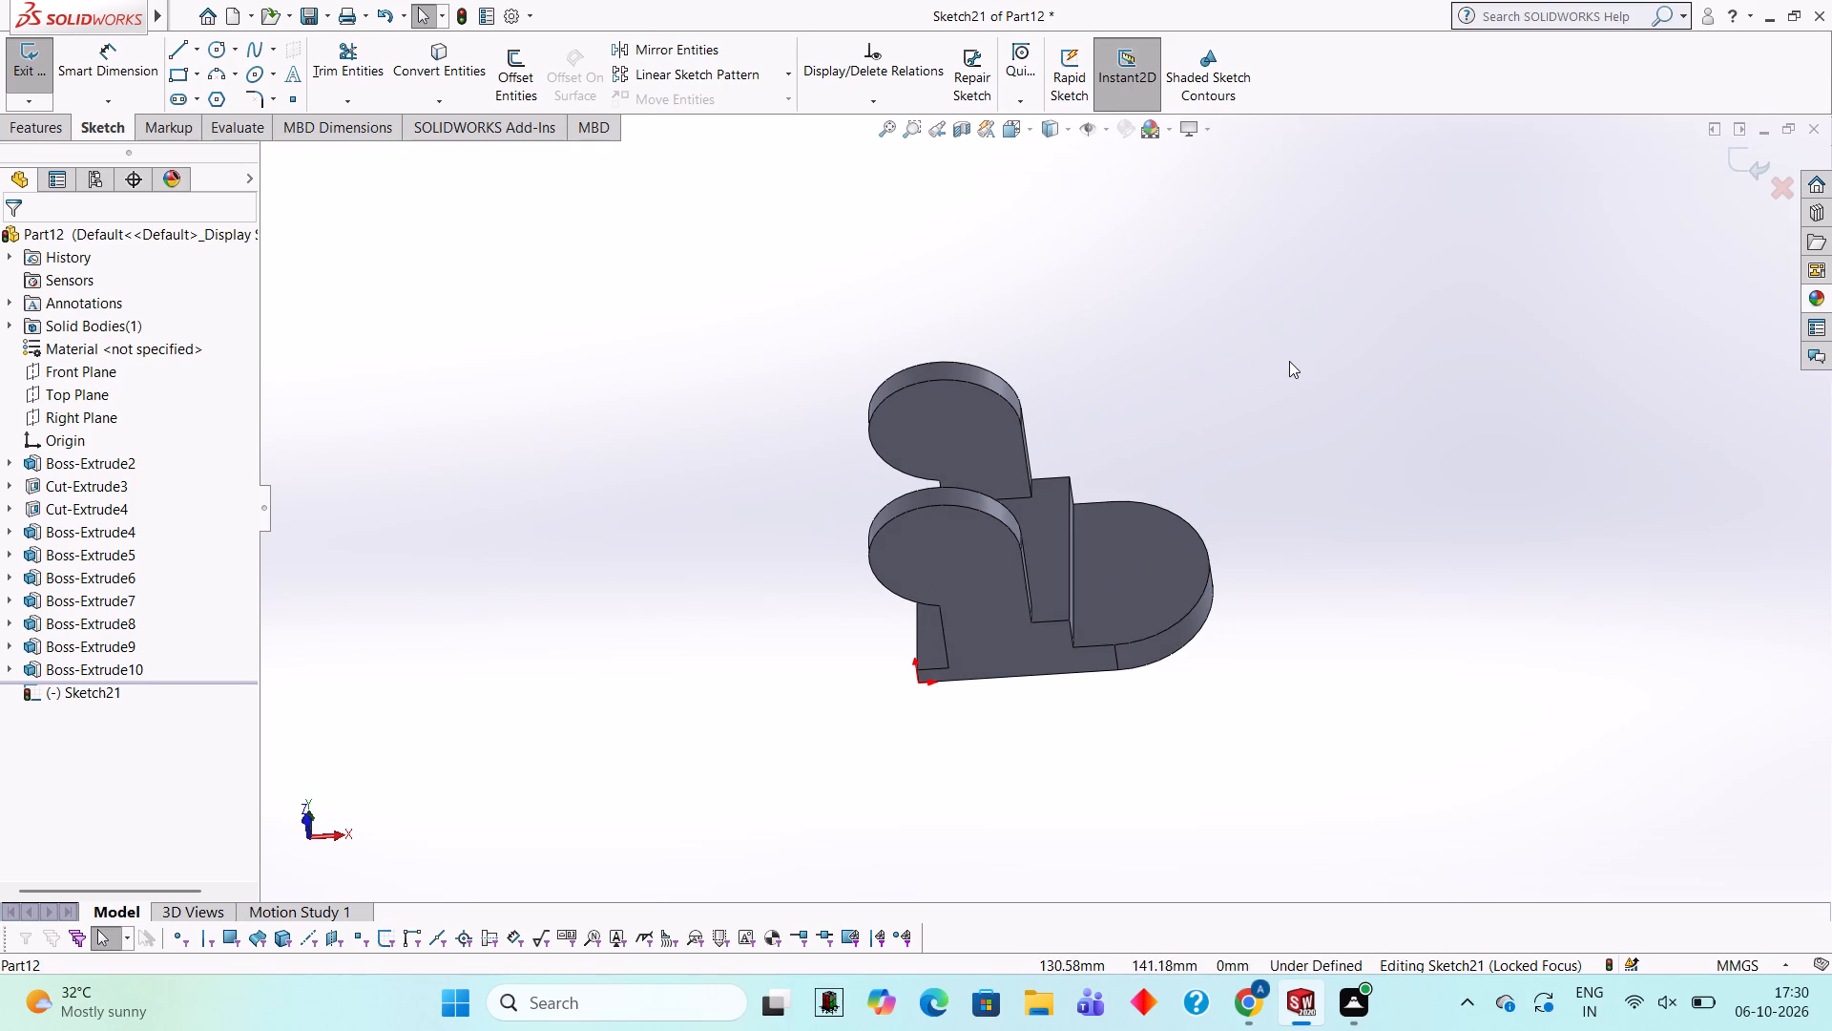
middle_drag(1289, 361, 1289, 430)
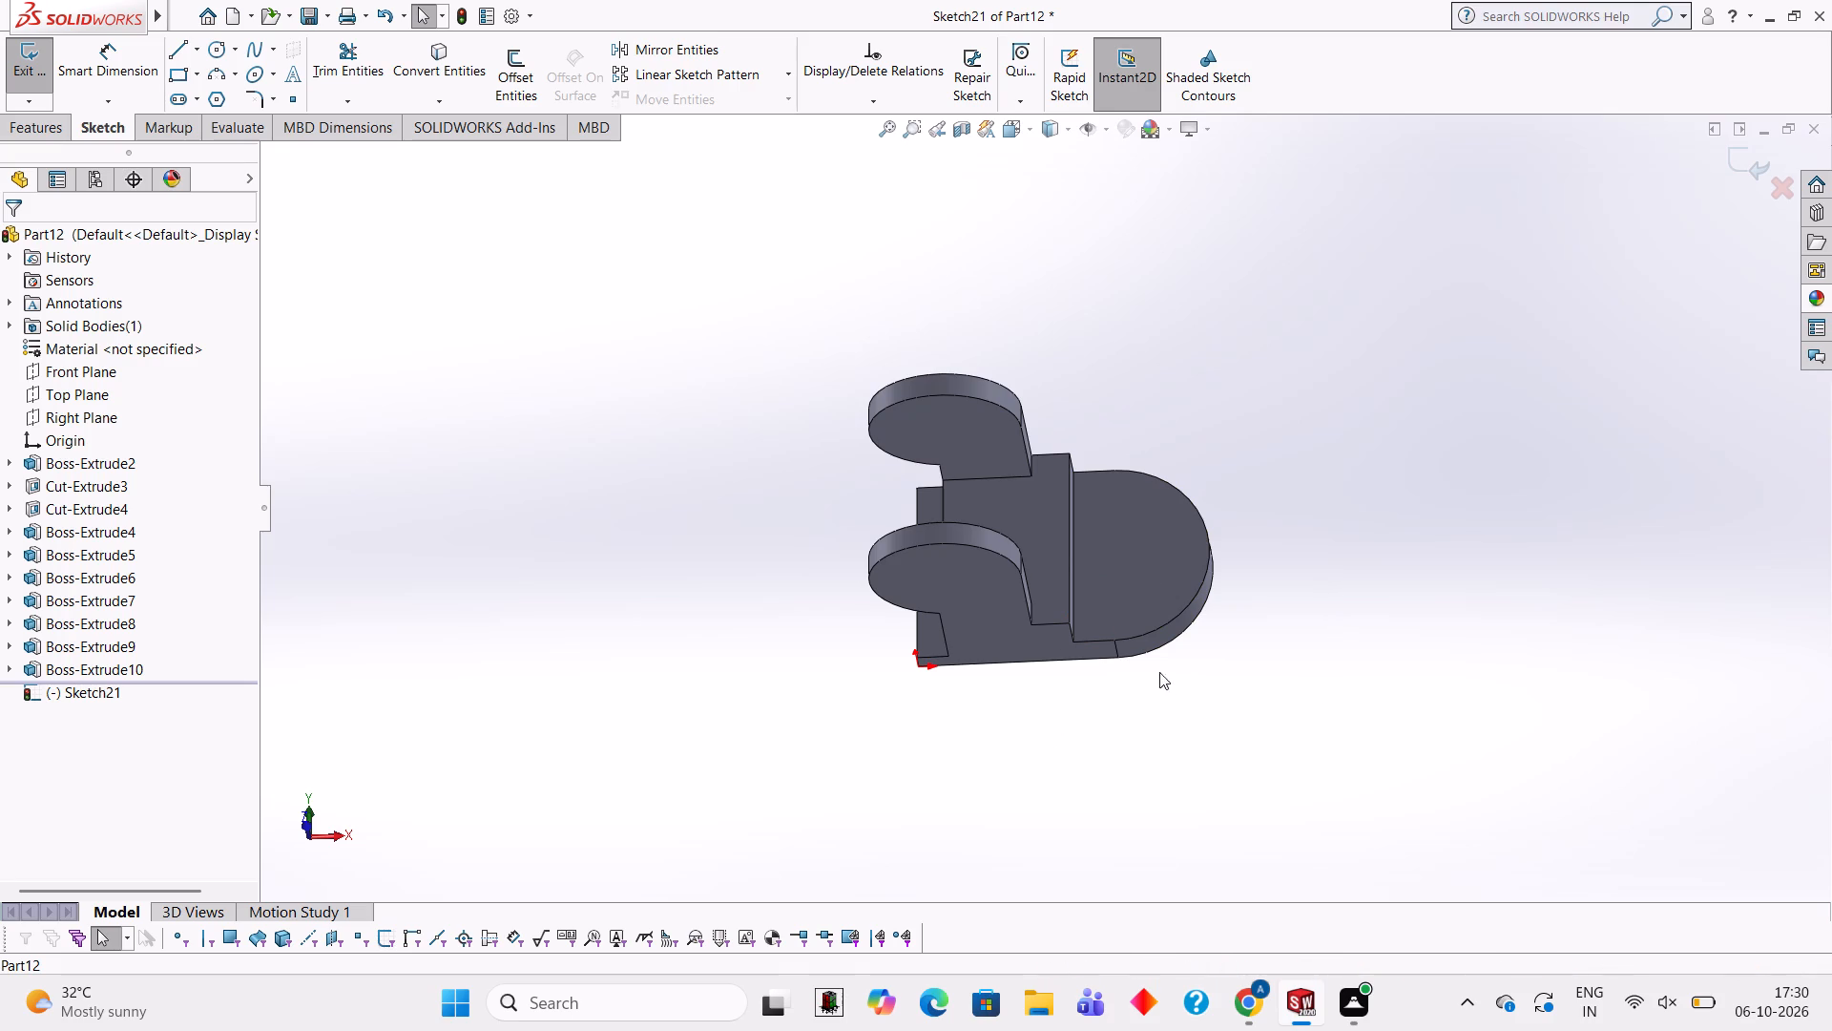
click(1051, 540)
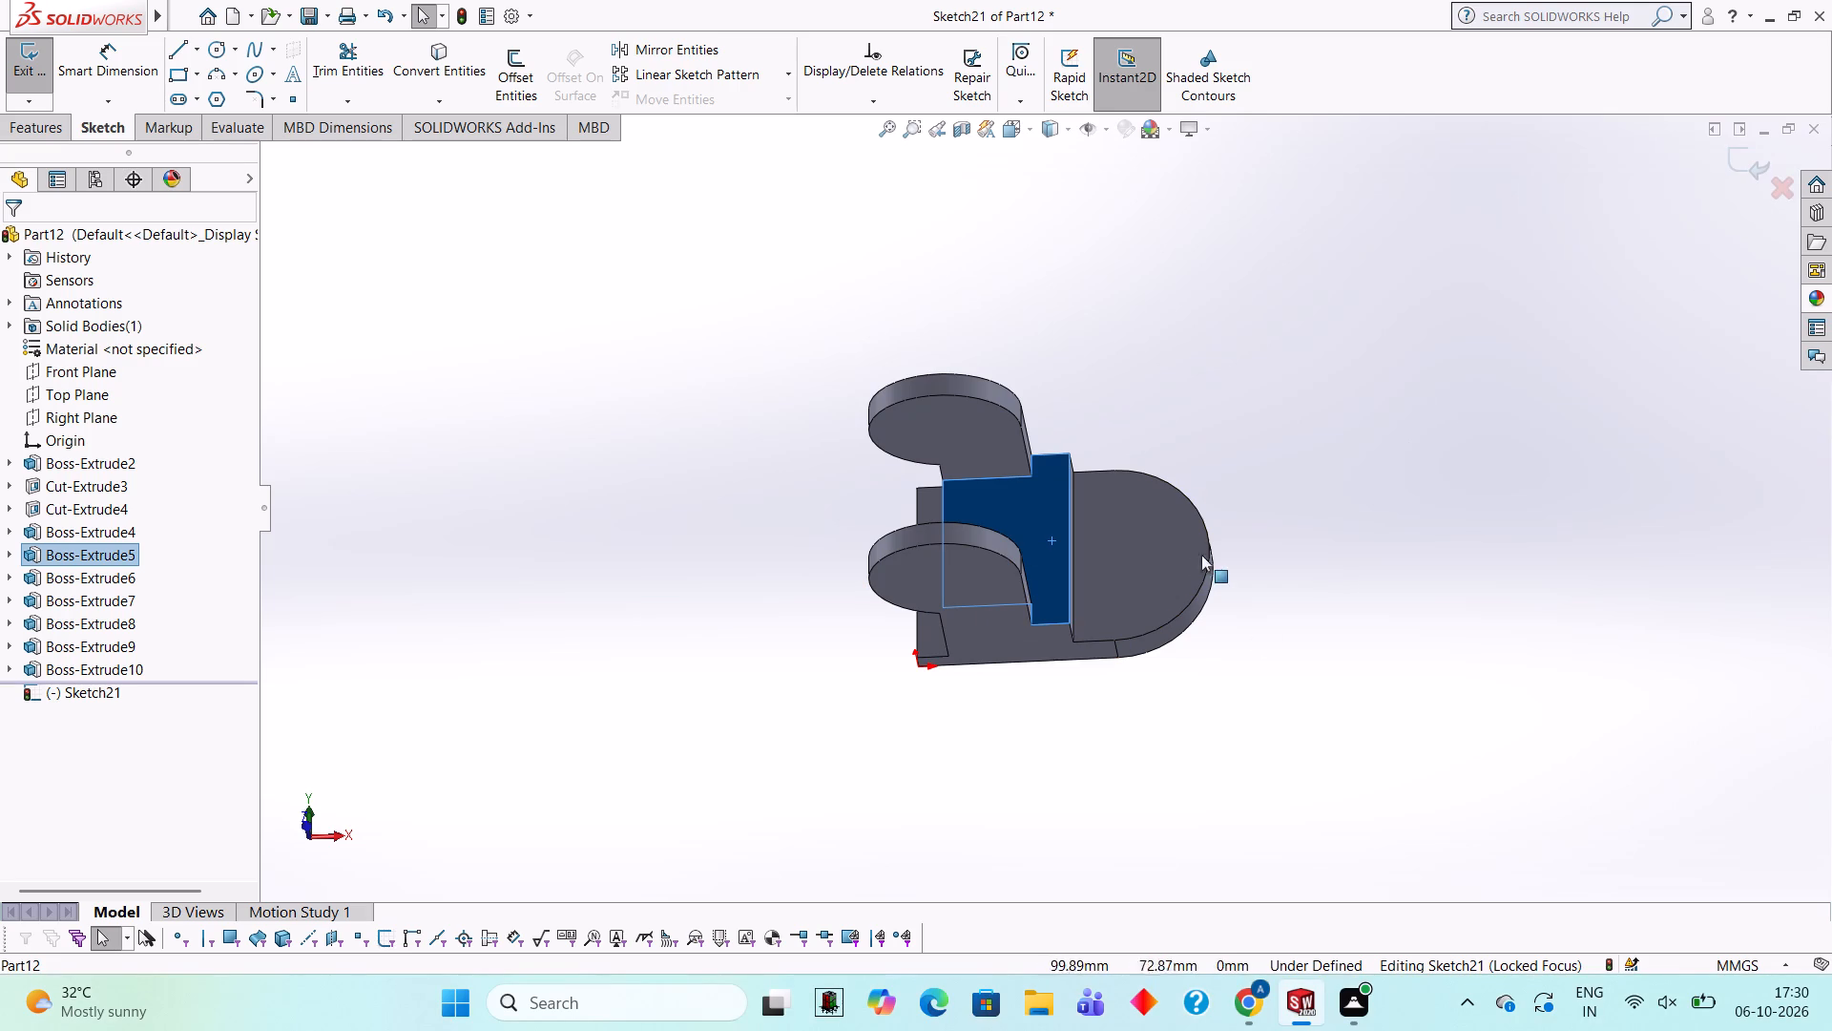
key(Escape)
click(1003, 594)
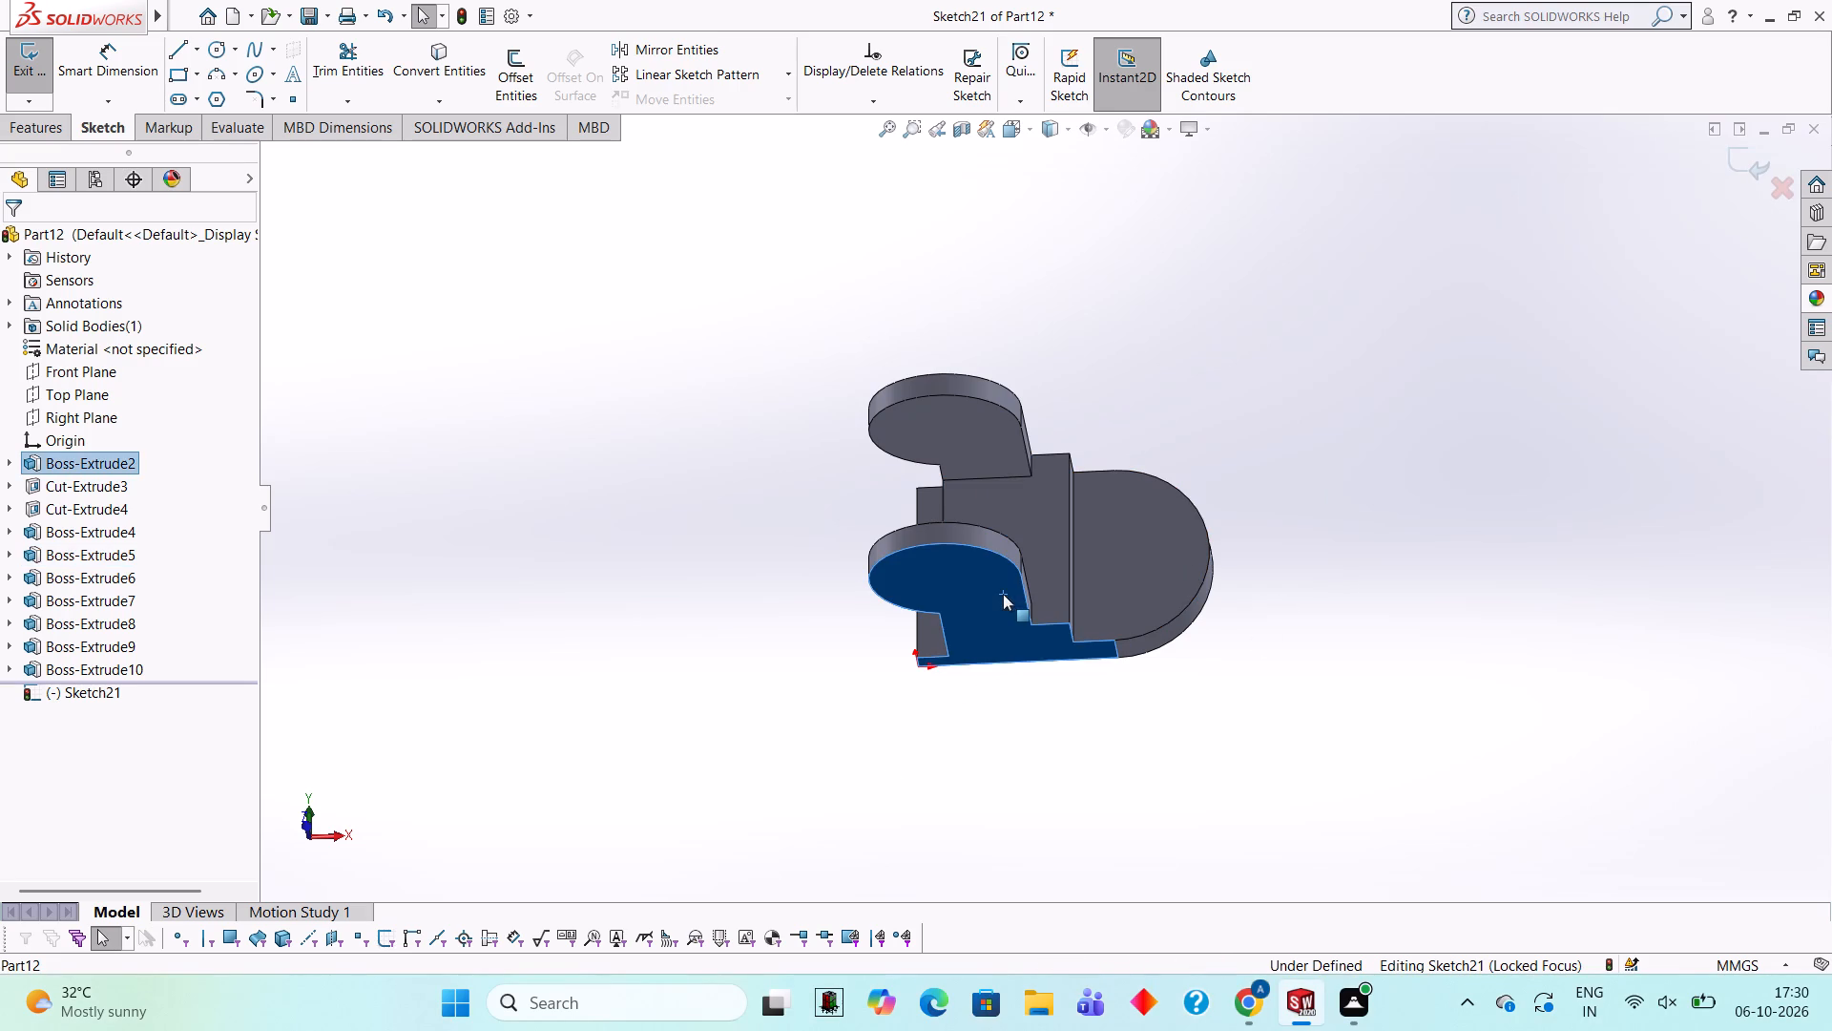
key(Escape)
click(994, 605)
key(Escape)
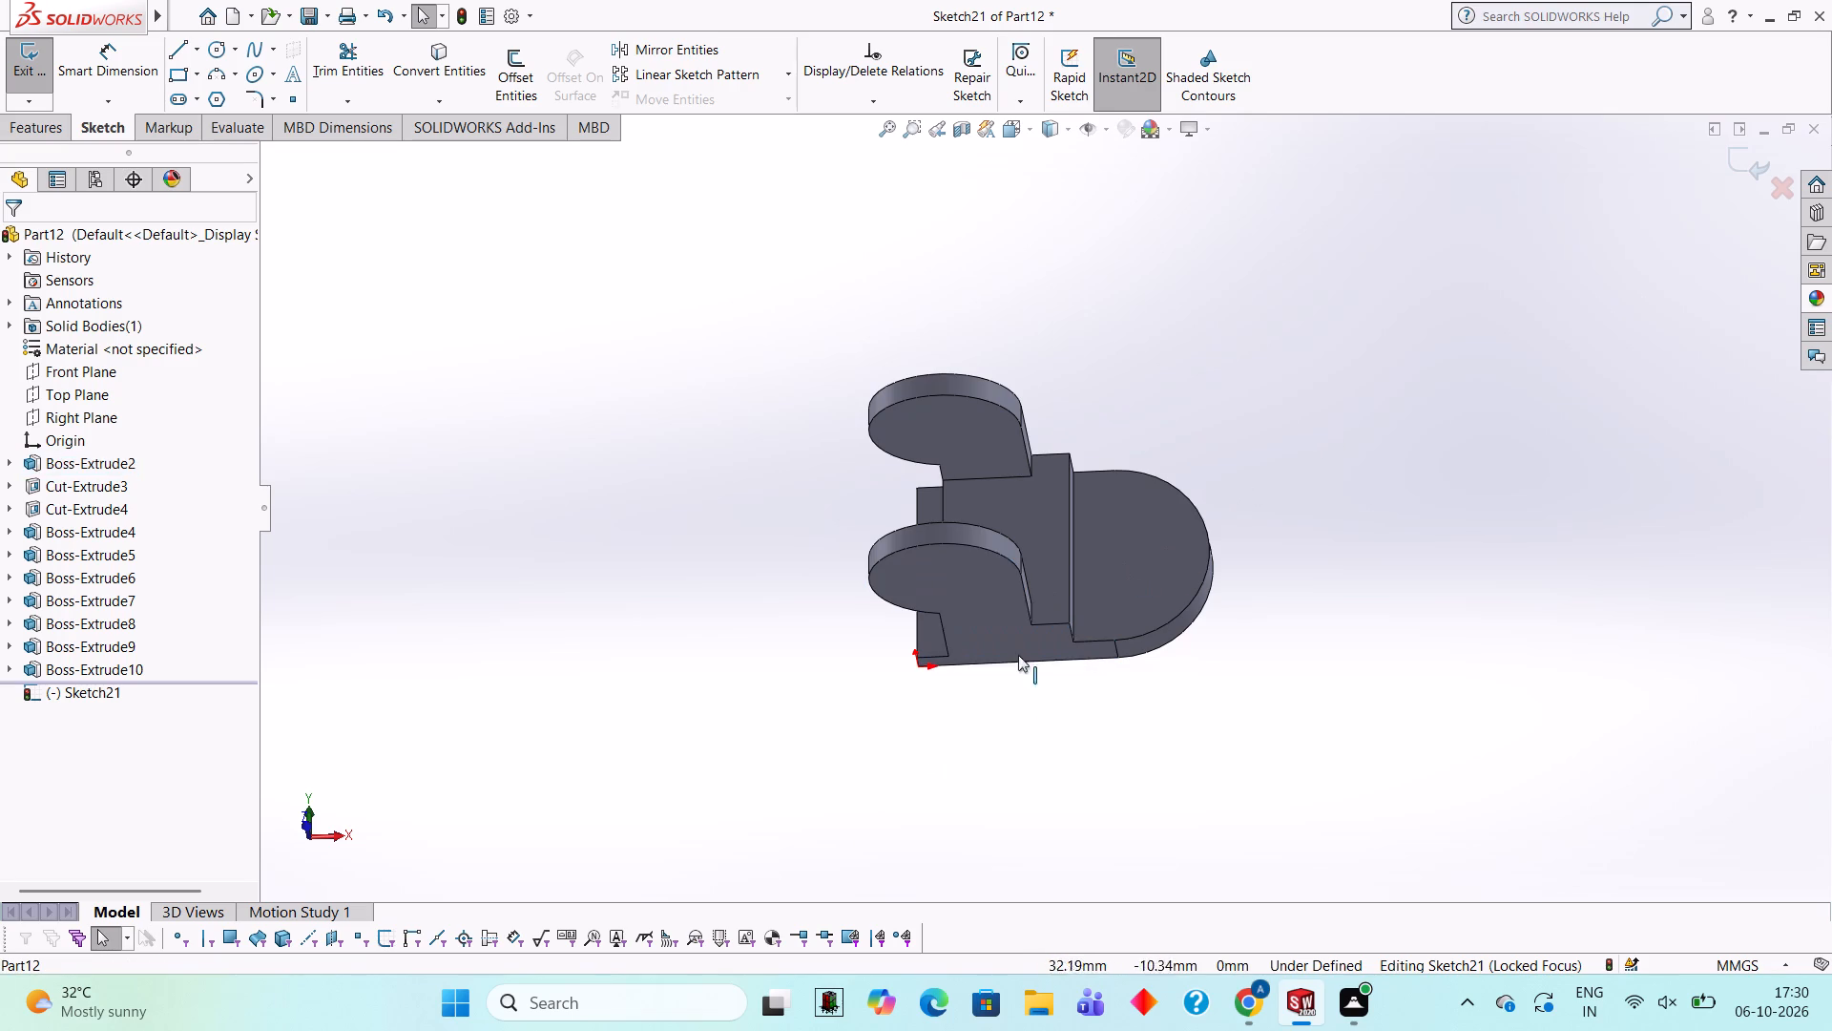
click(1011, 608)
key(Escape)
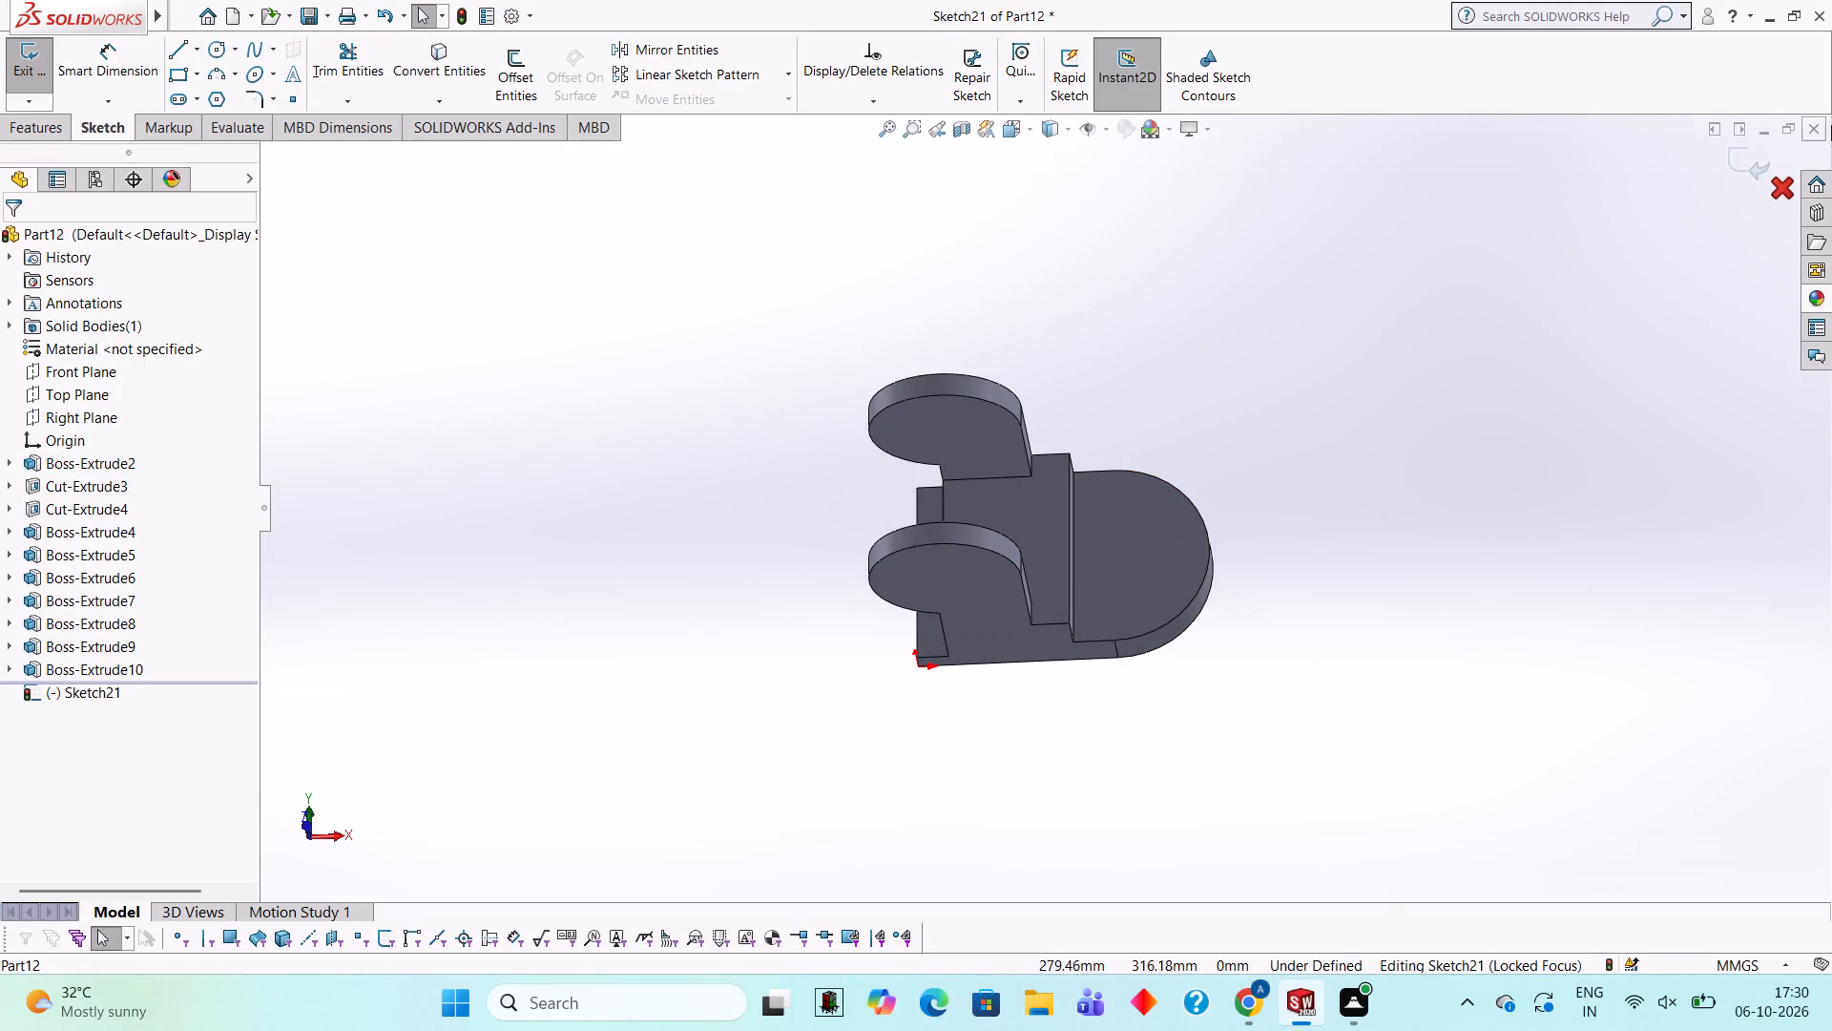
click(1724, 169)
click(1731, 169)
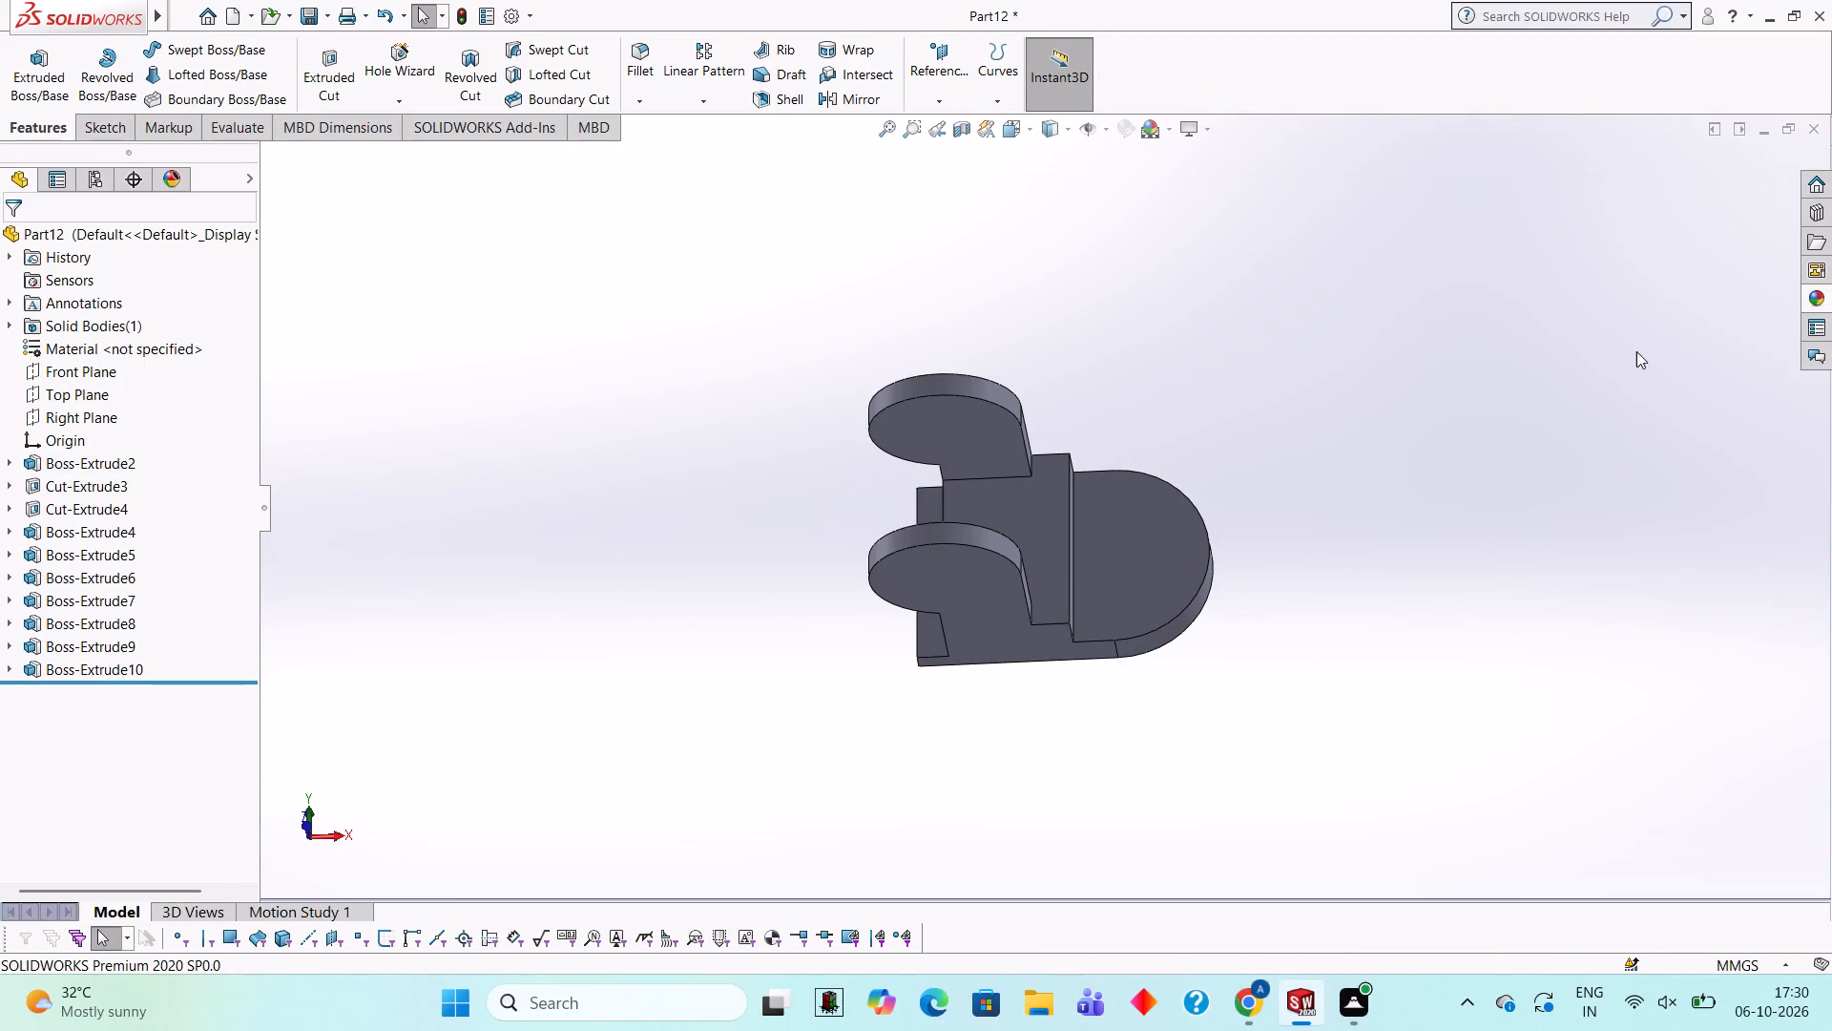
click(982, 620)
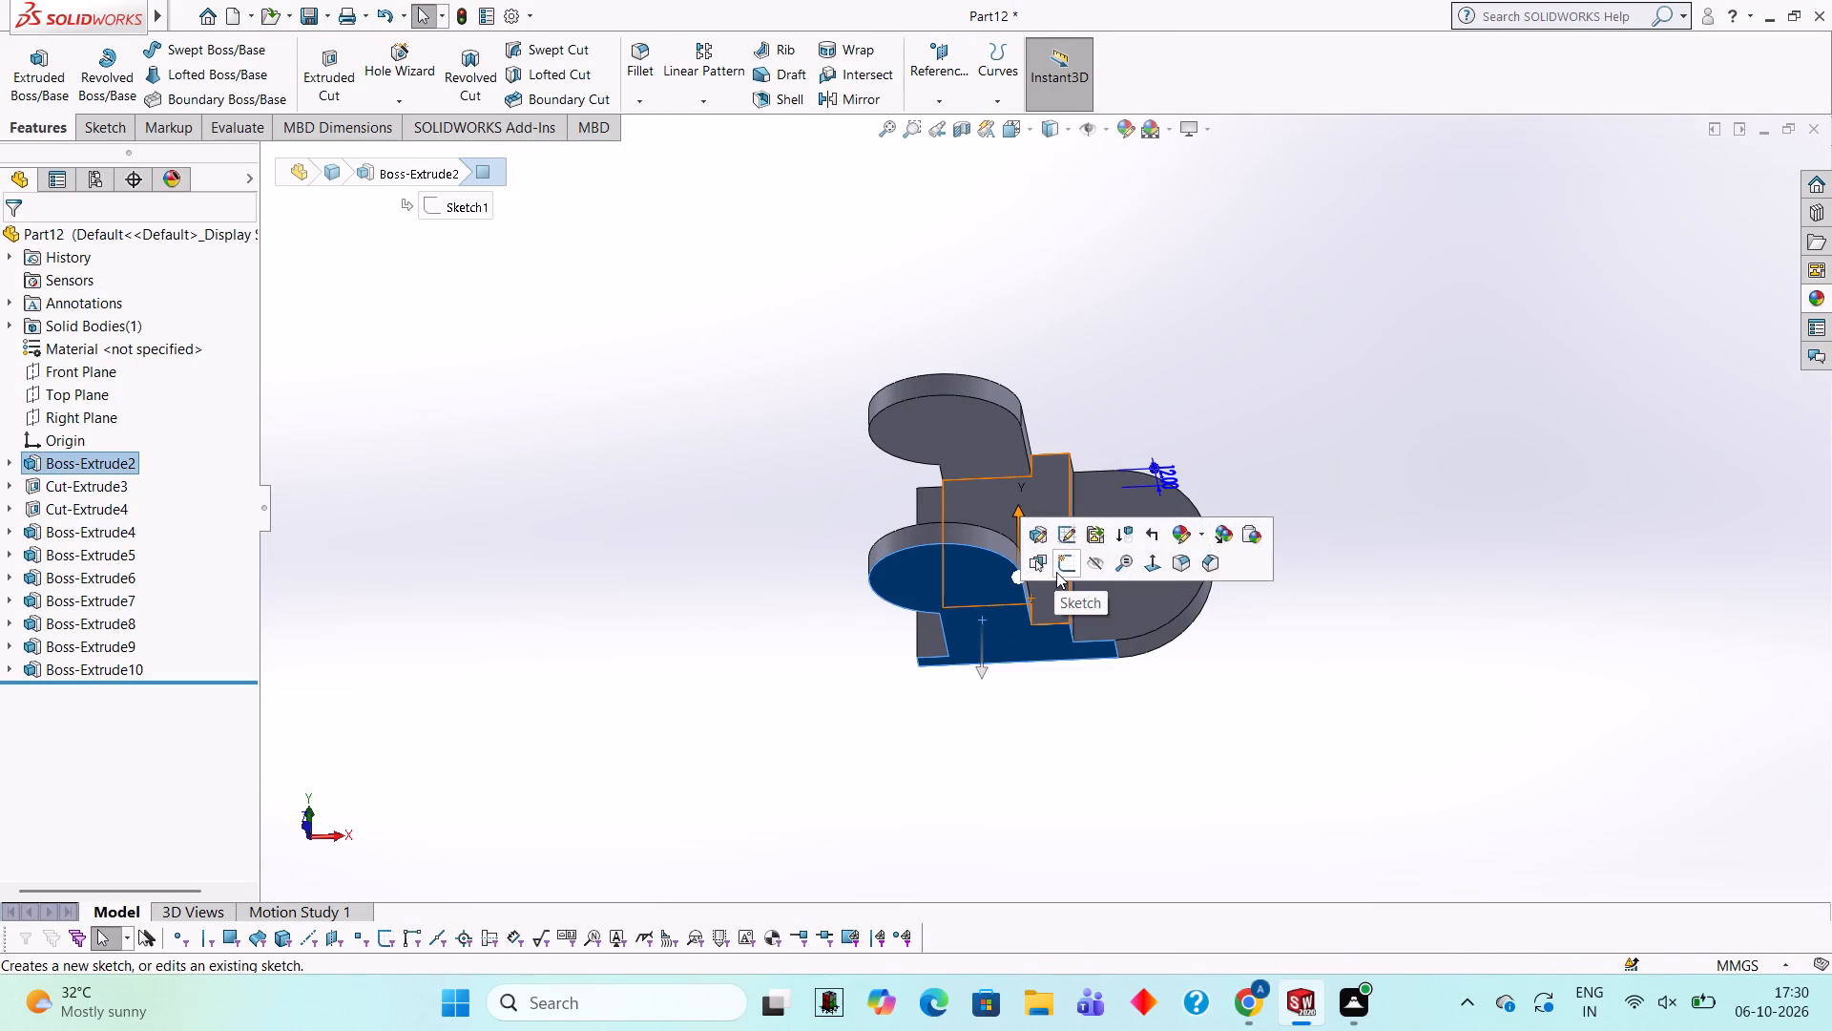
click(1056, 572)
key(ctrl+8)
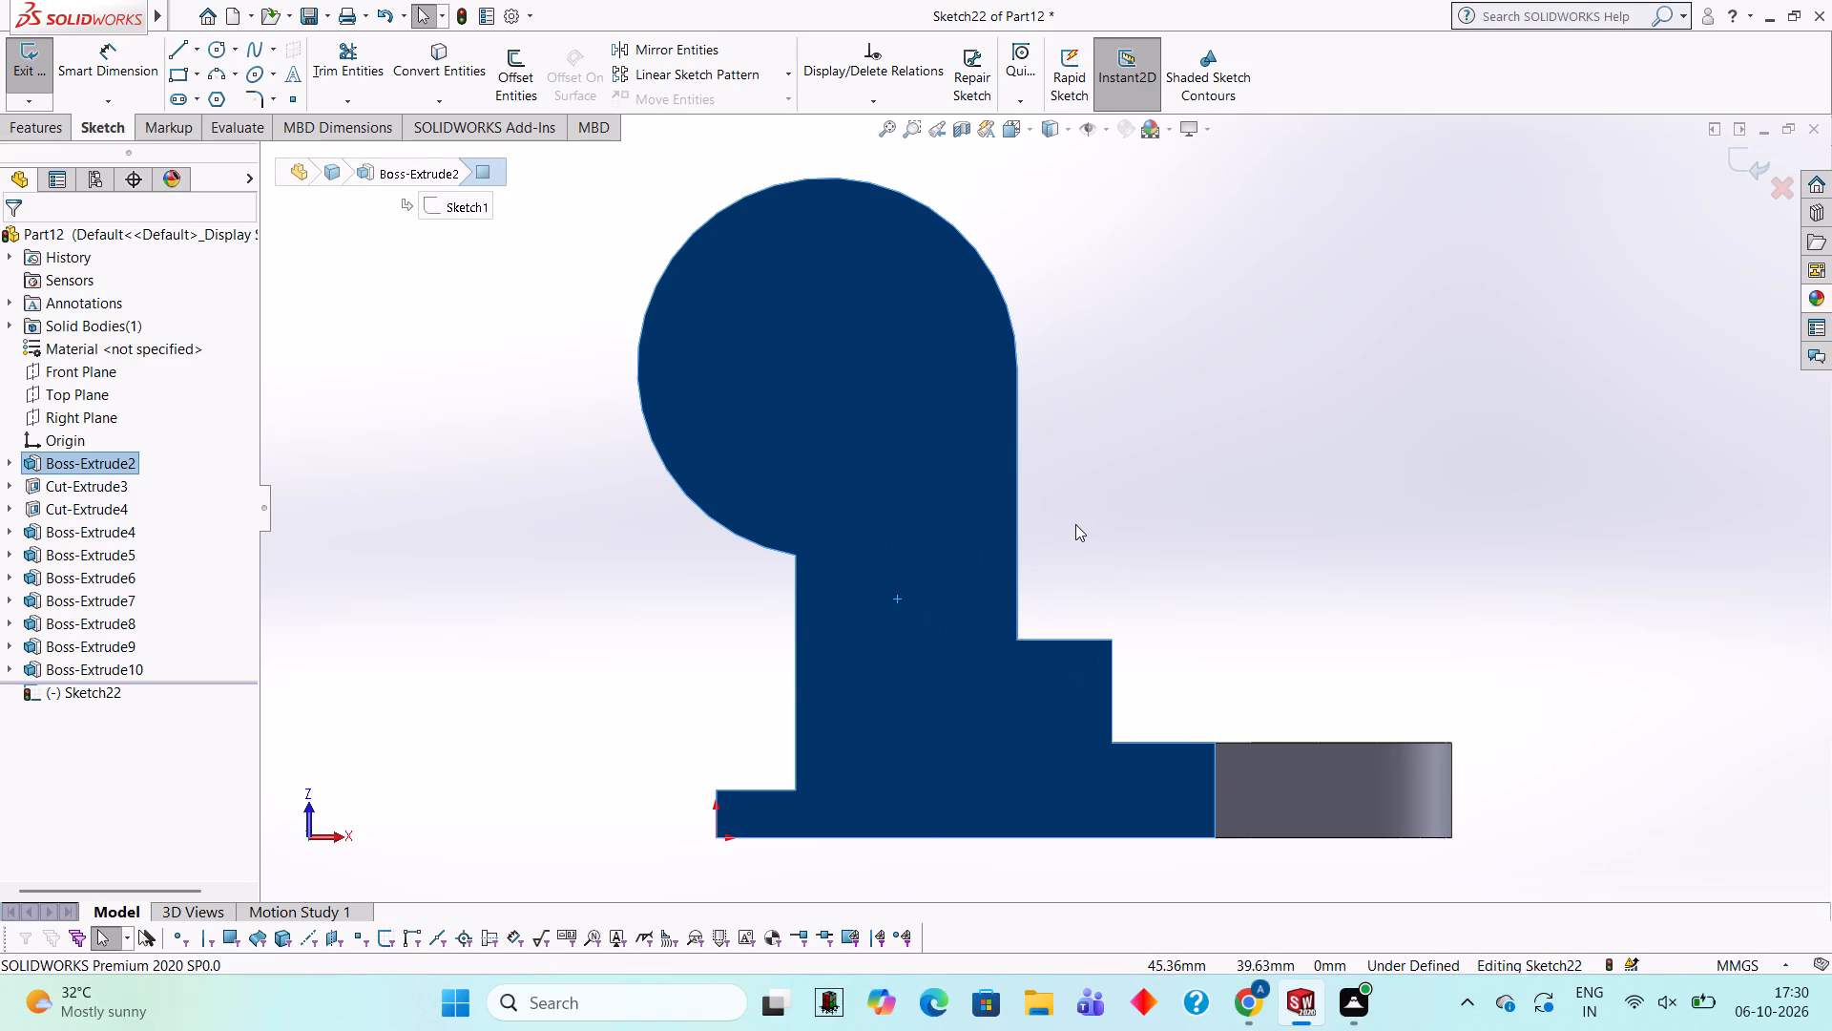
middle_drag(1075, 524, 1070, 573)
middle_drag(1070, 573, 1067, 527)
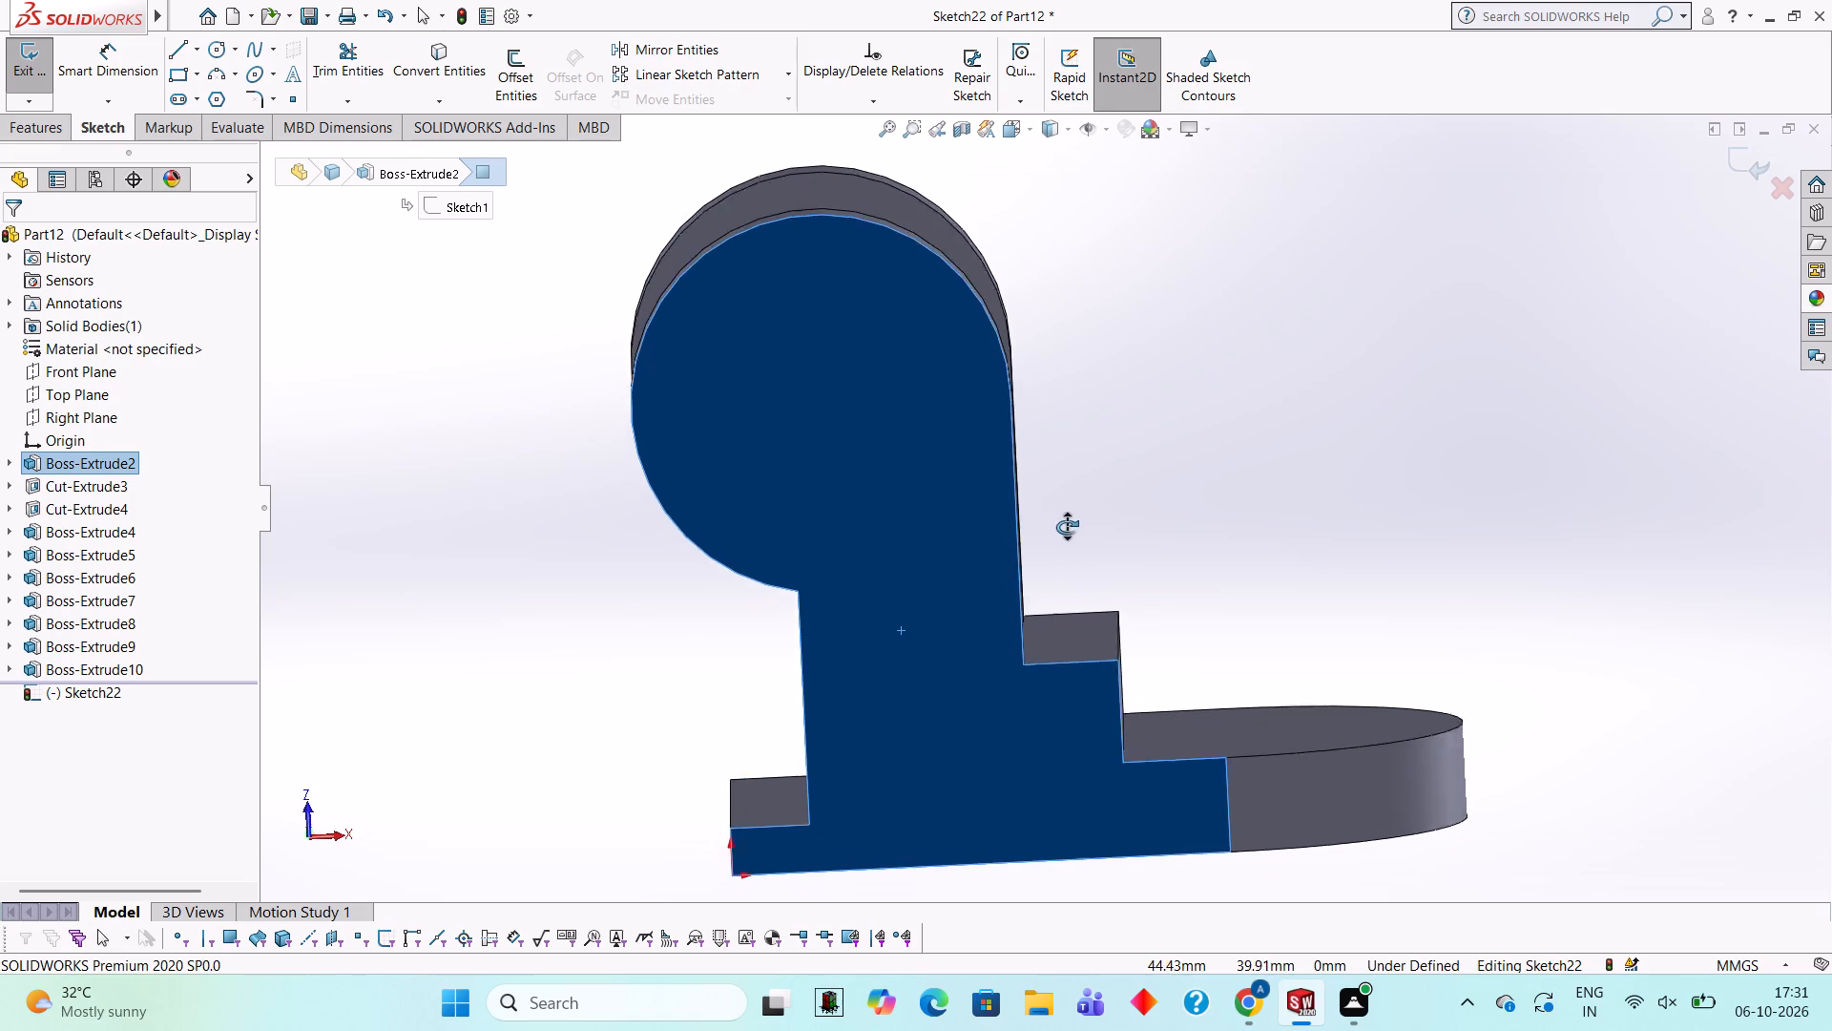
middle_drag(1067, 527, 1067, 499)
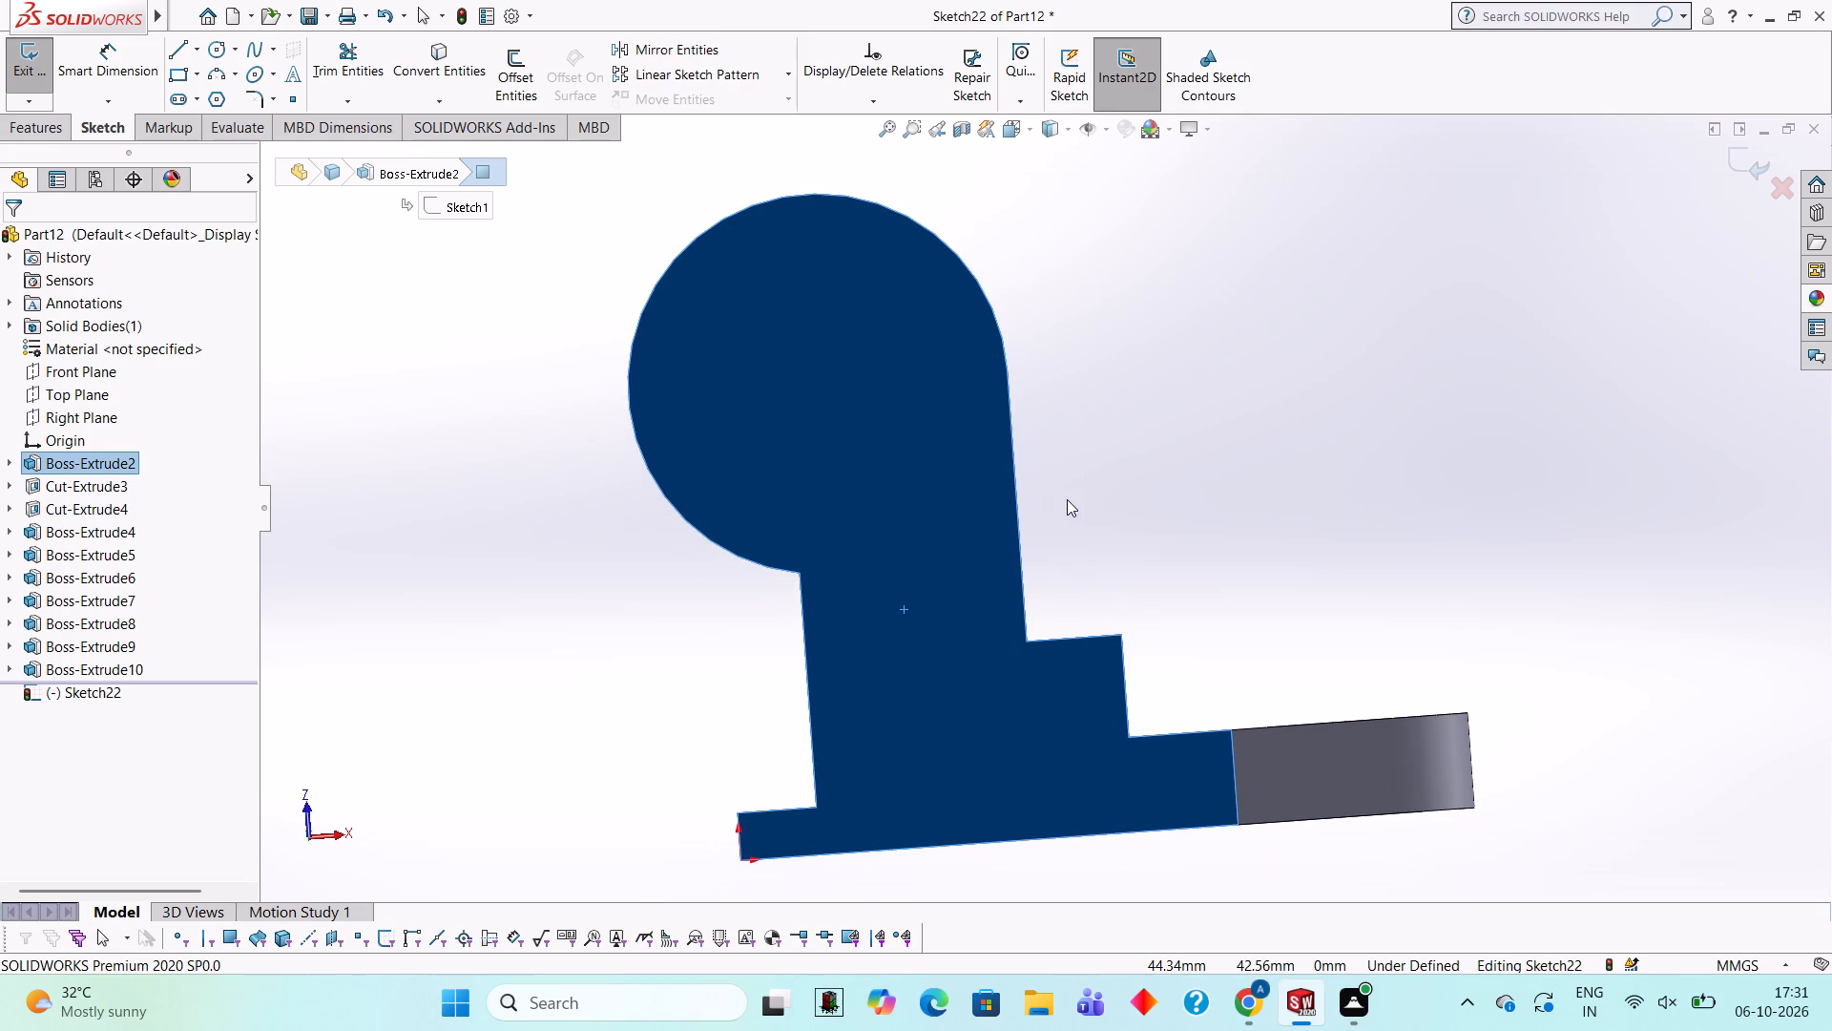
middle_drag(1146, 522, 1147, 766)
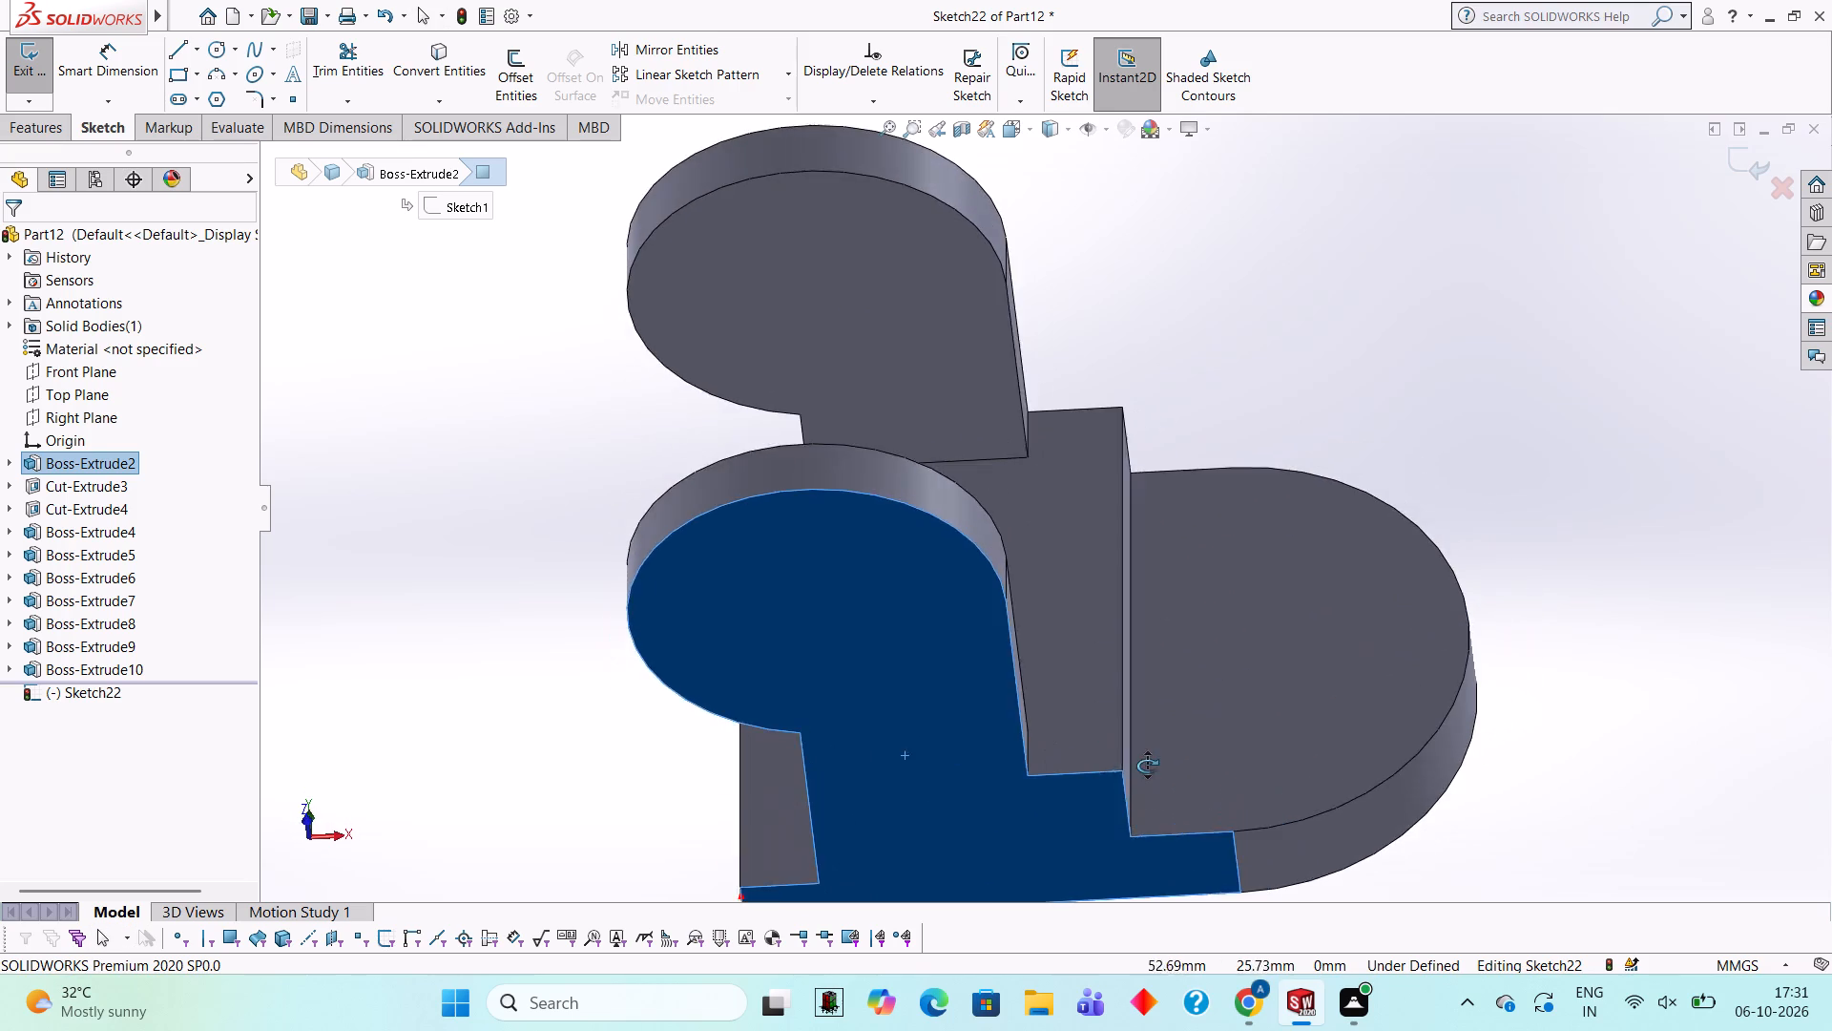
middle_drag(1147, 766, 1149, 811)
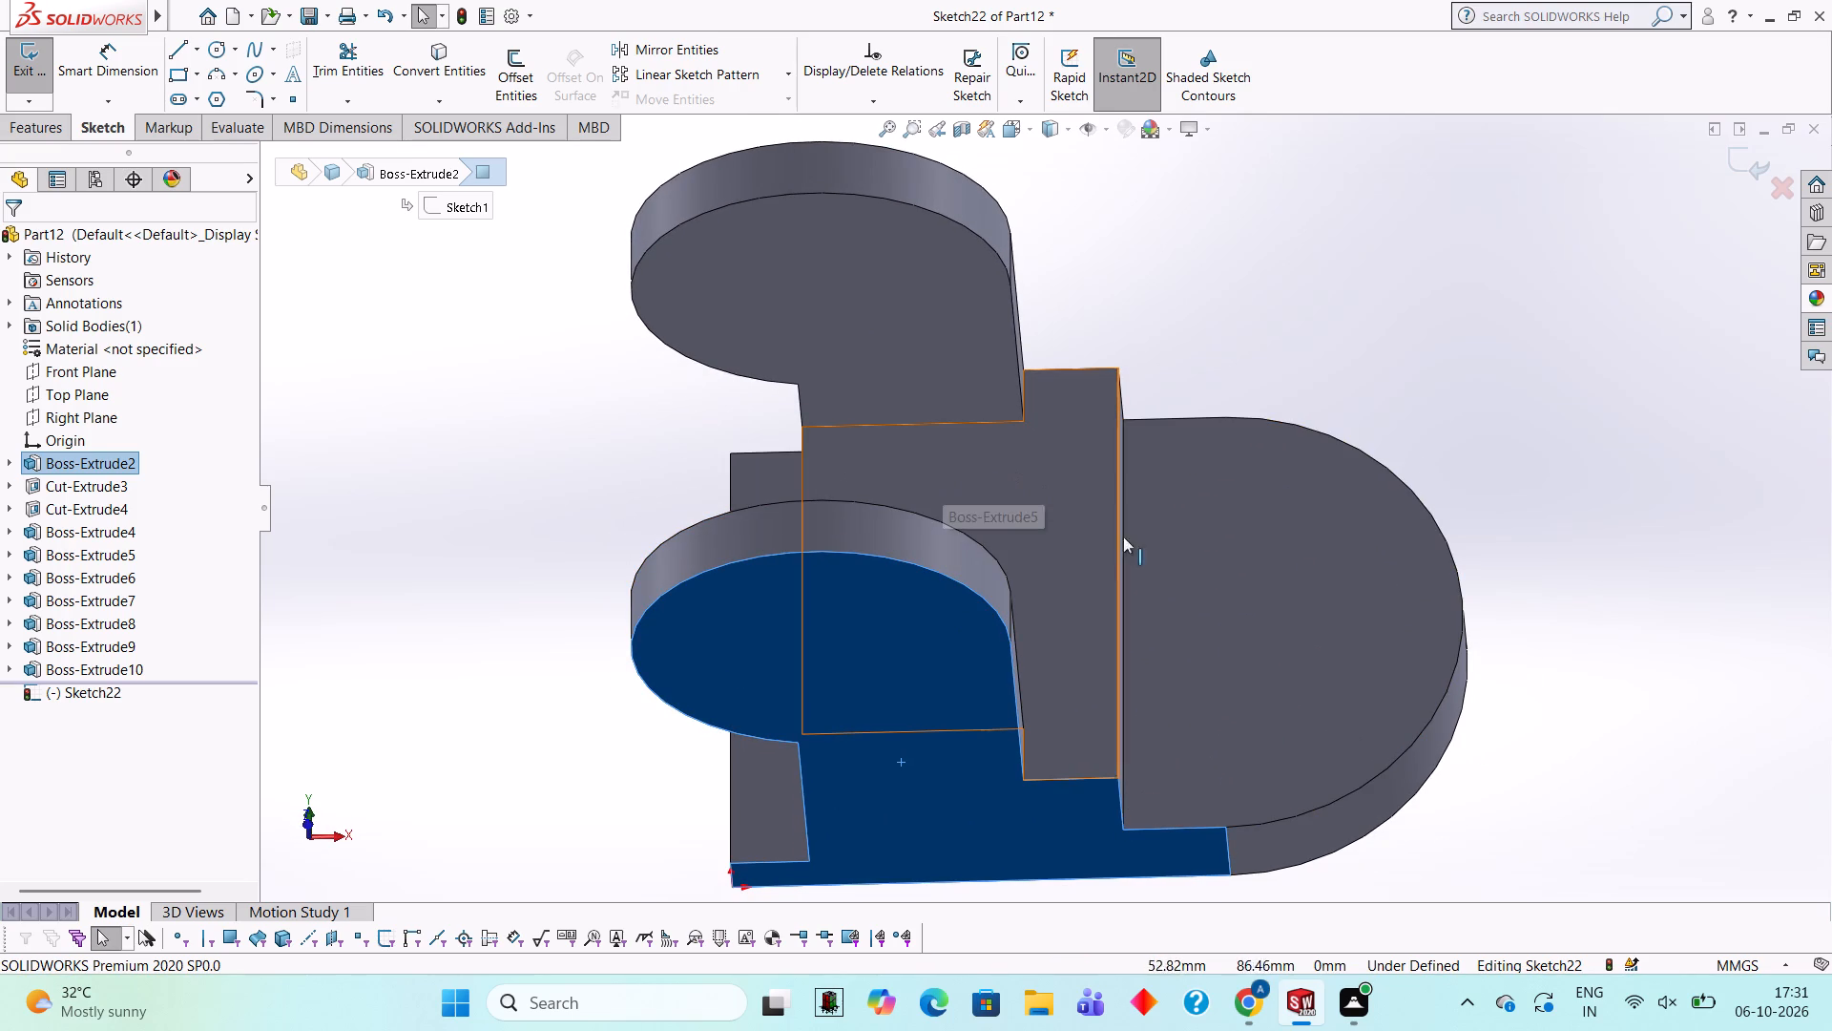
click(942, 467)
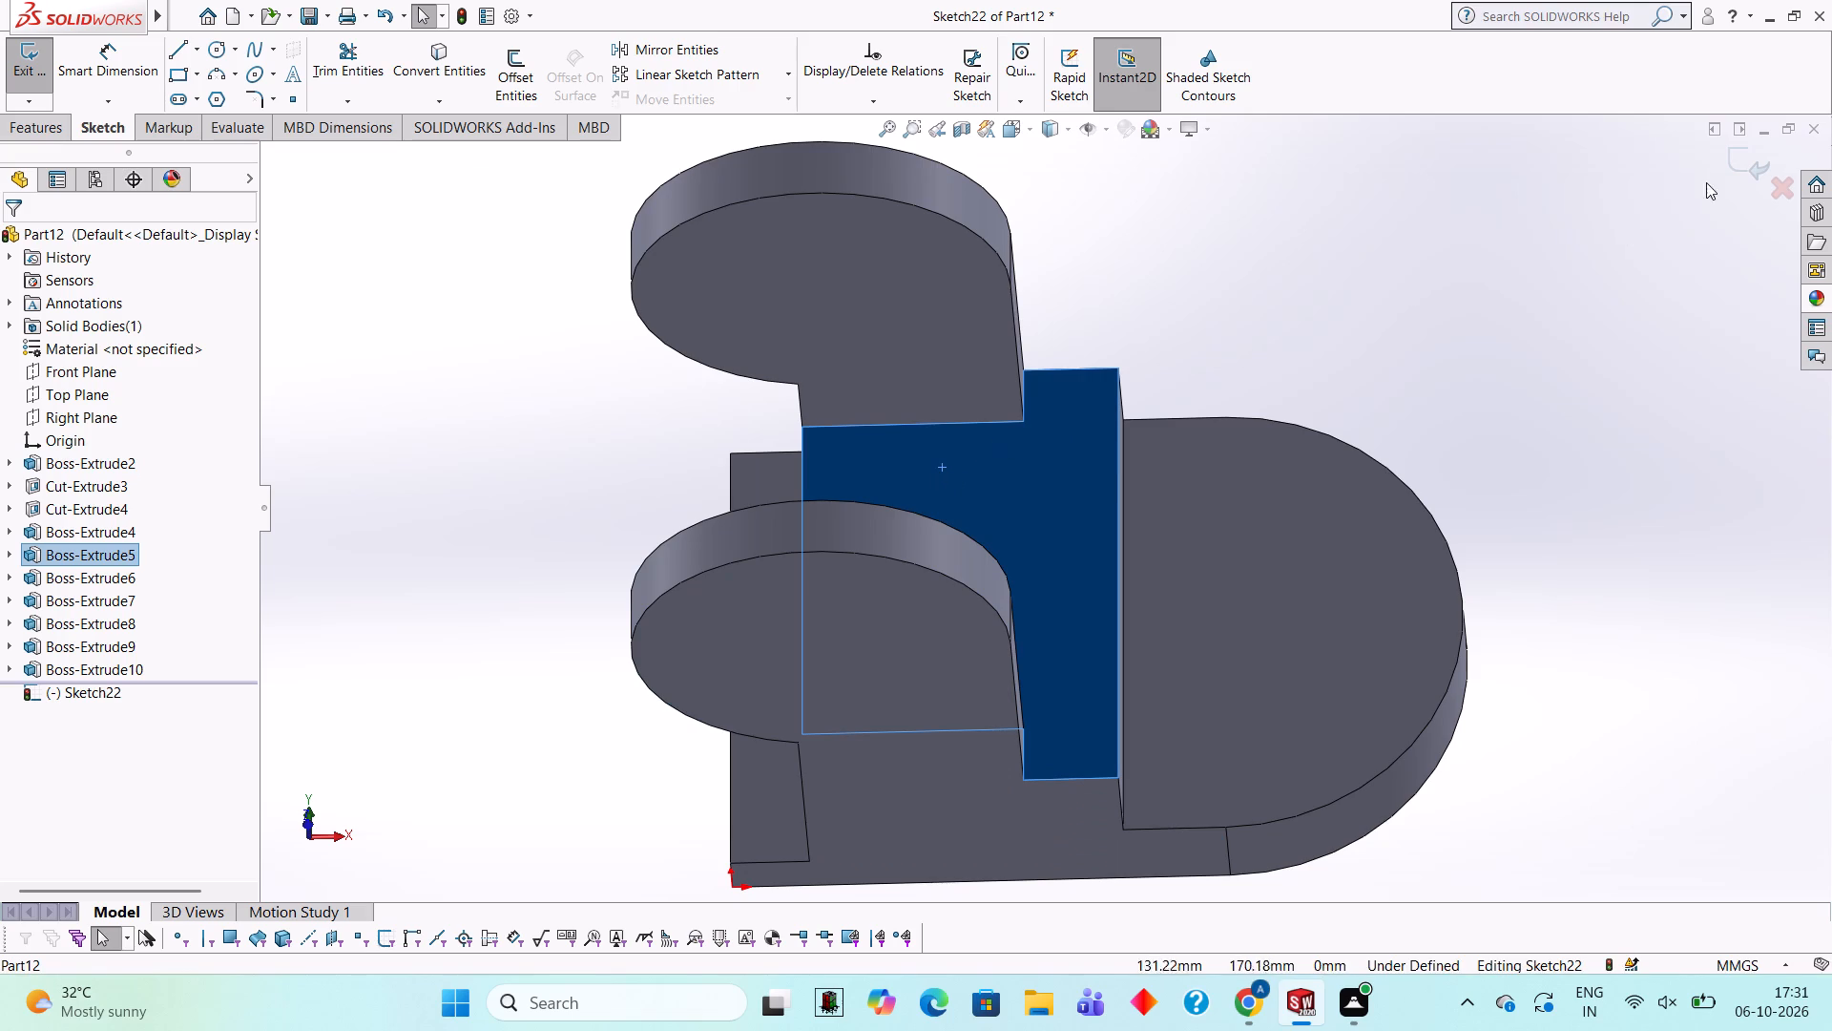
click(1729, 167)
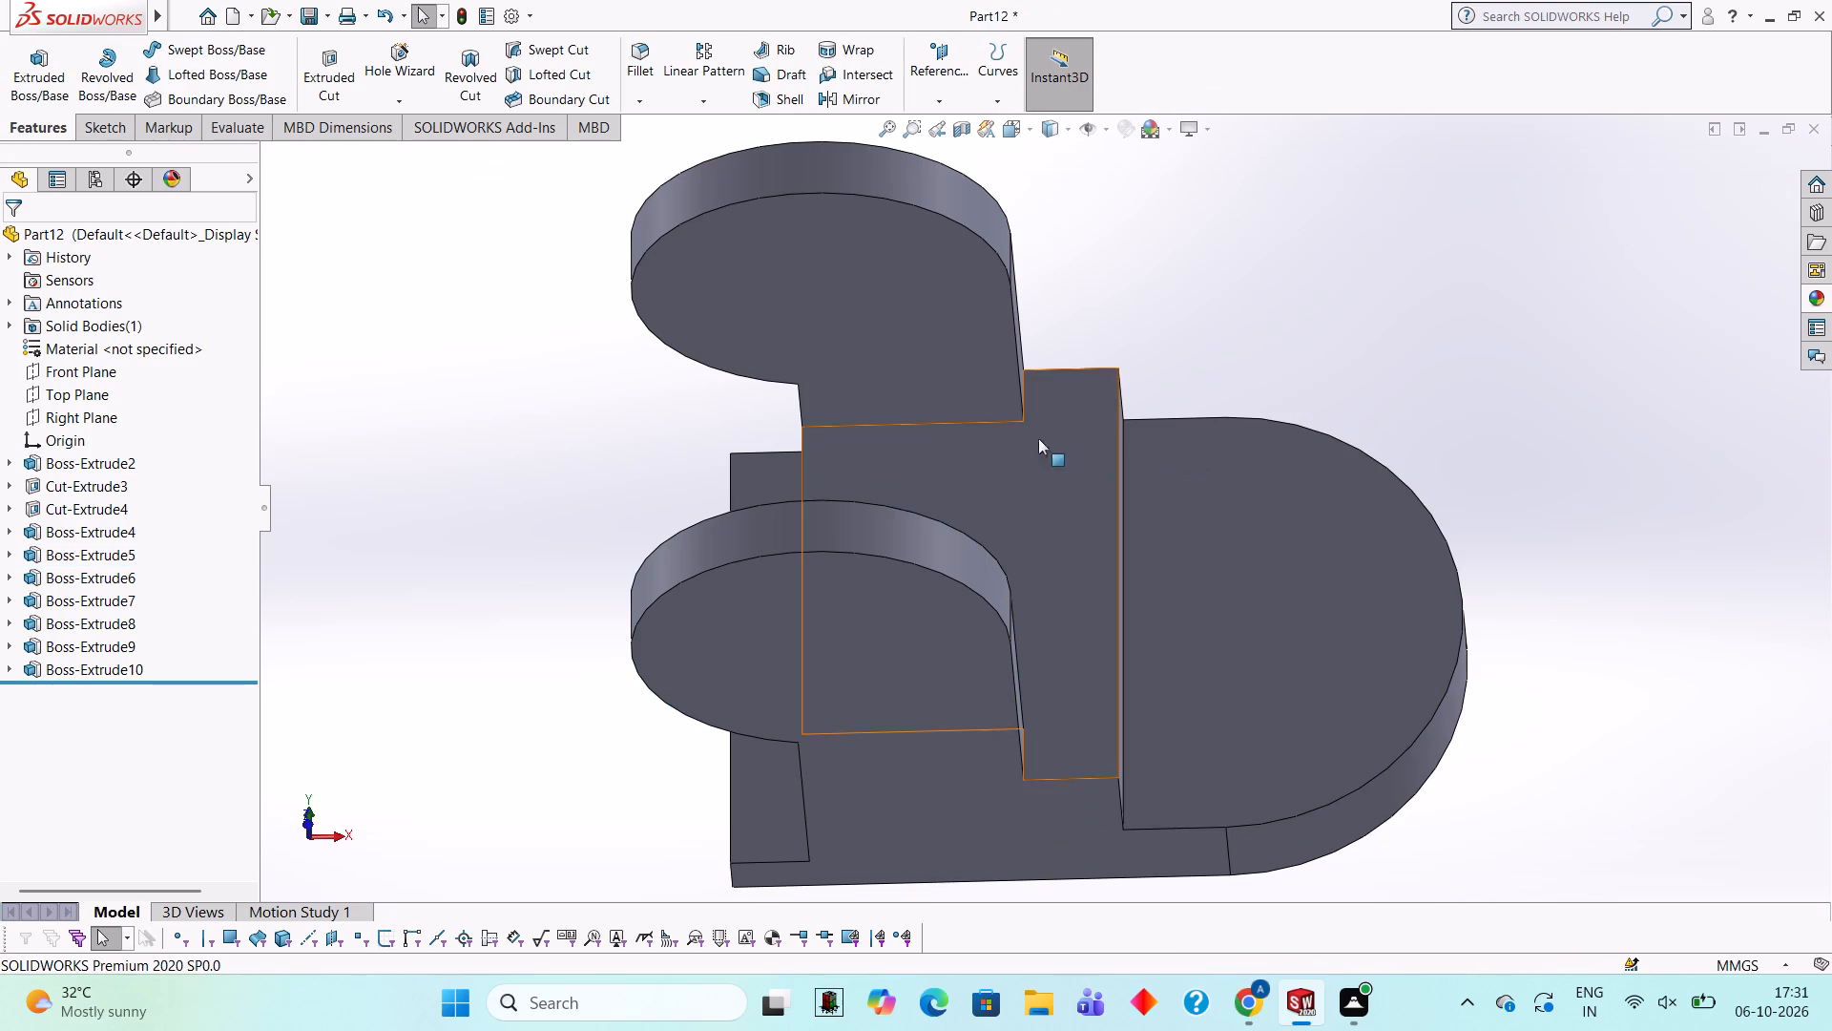
Sketch a closed 28 by 45 mm rectangle of lines on the step face between the two lugs.
click(995, 455)
click(1069, 399)
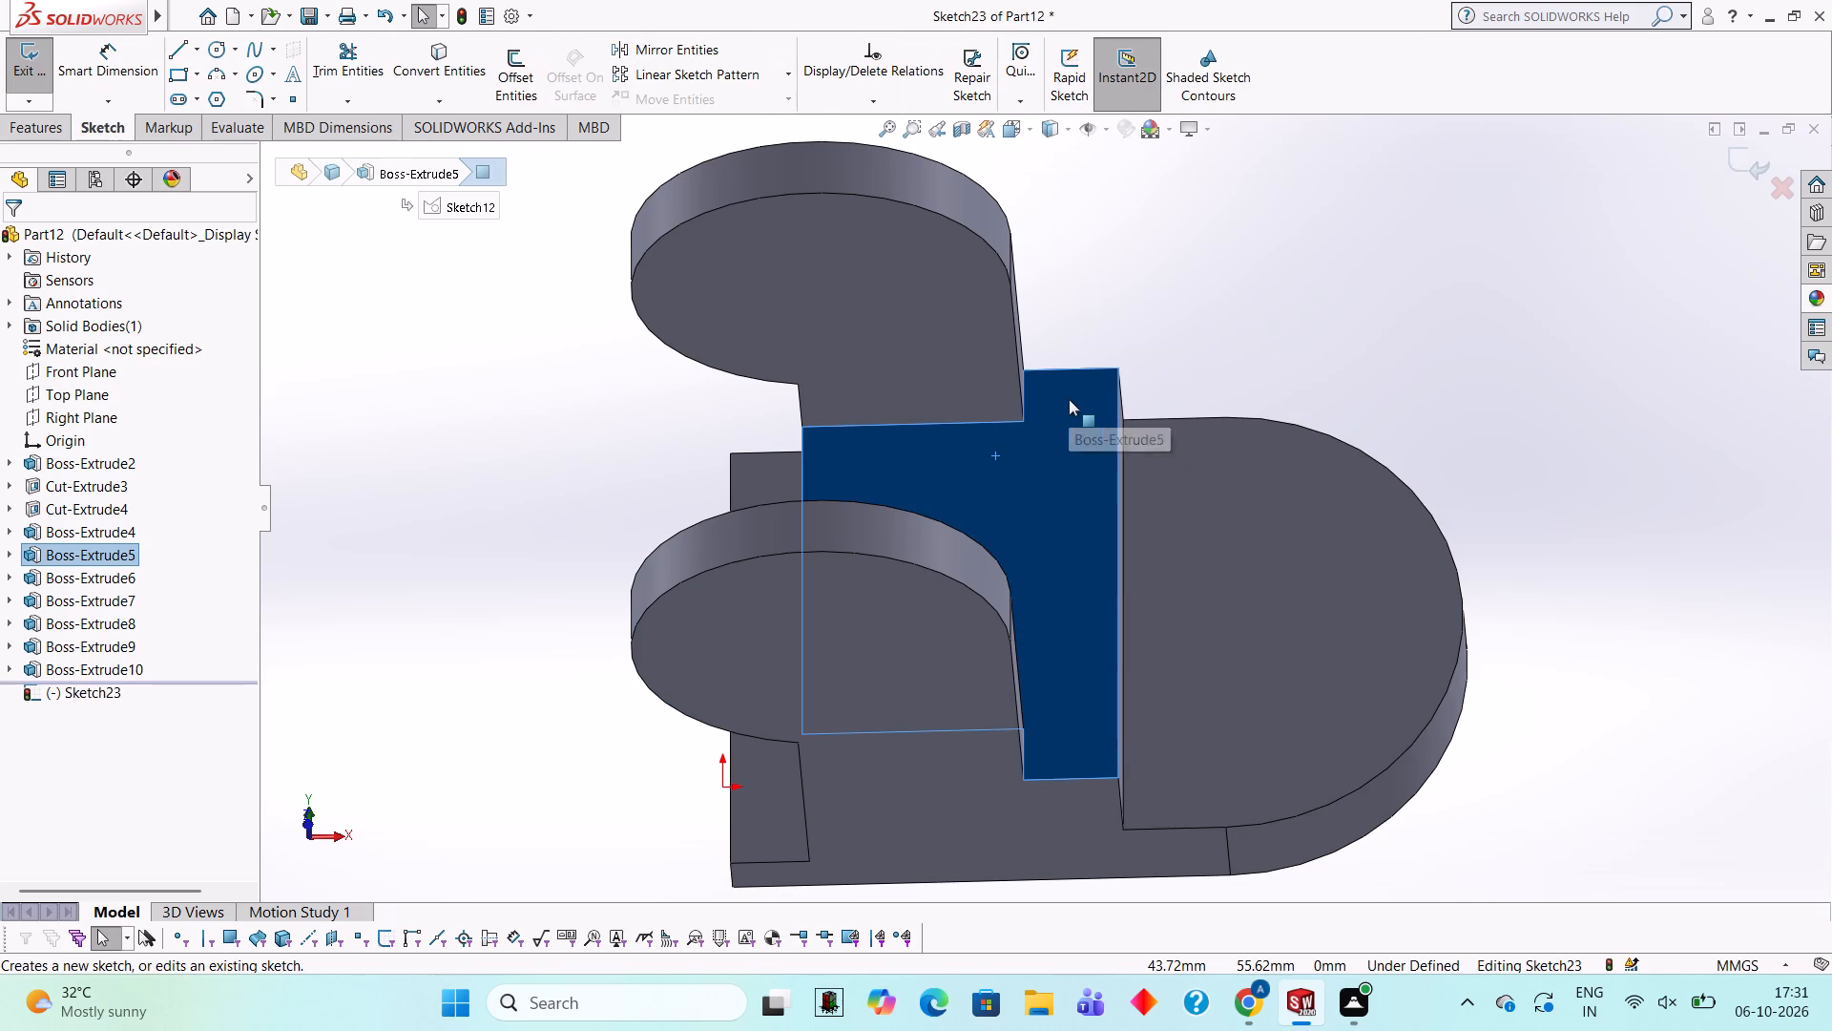
key(ctrl+8)
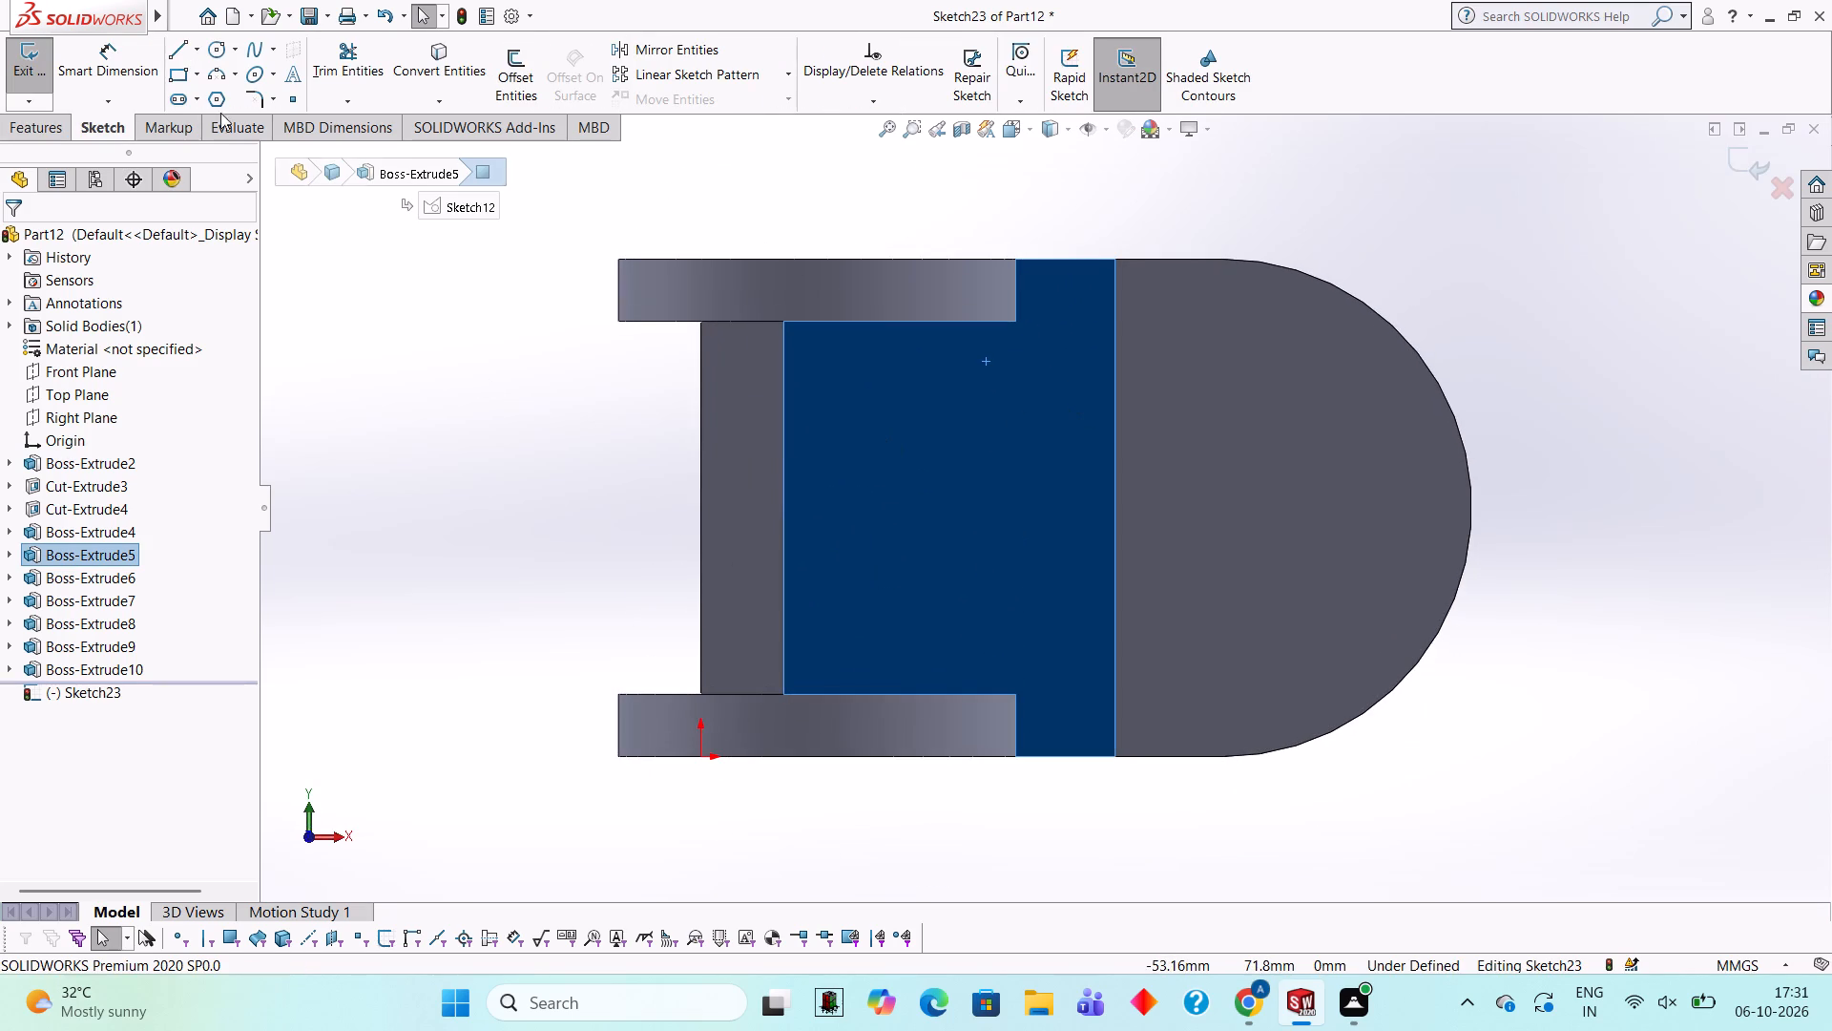
click(187, 53)
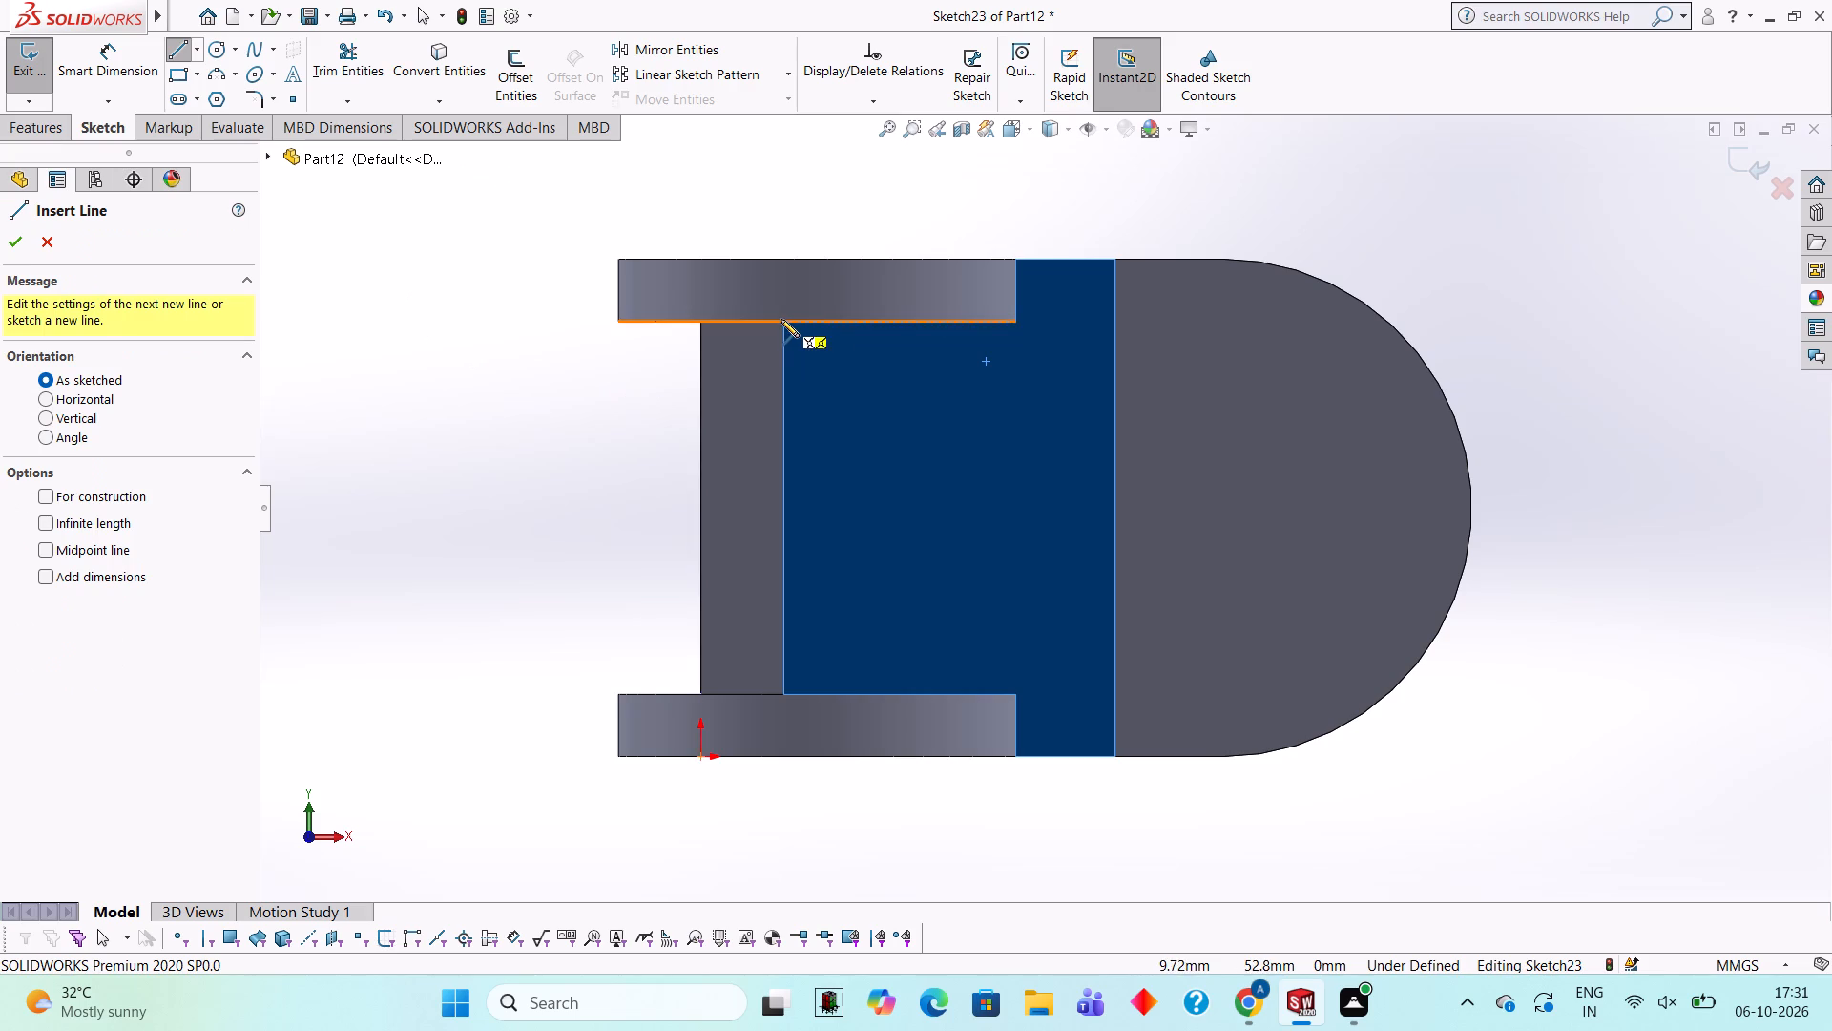
click(785, 323)
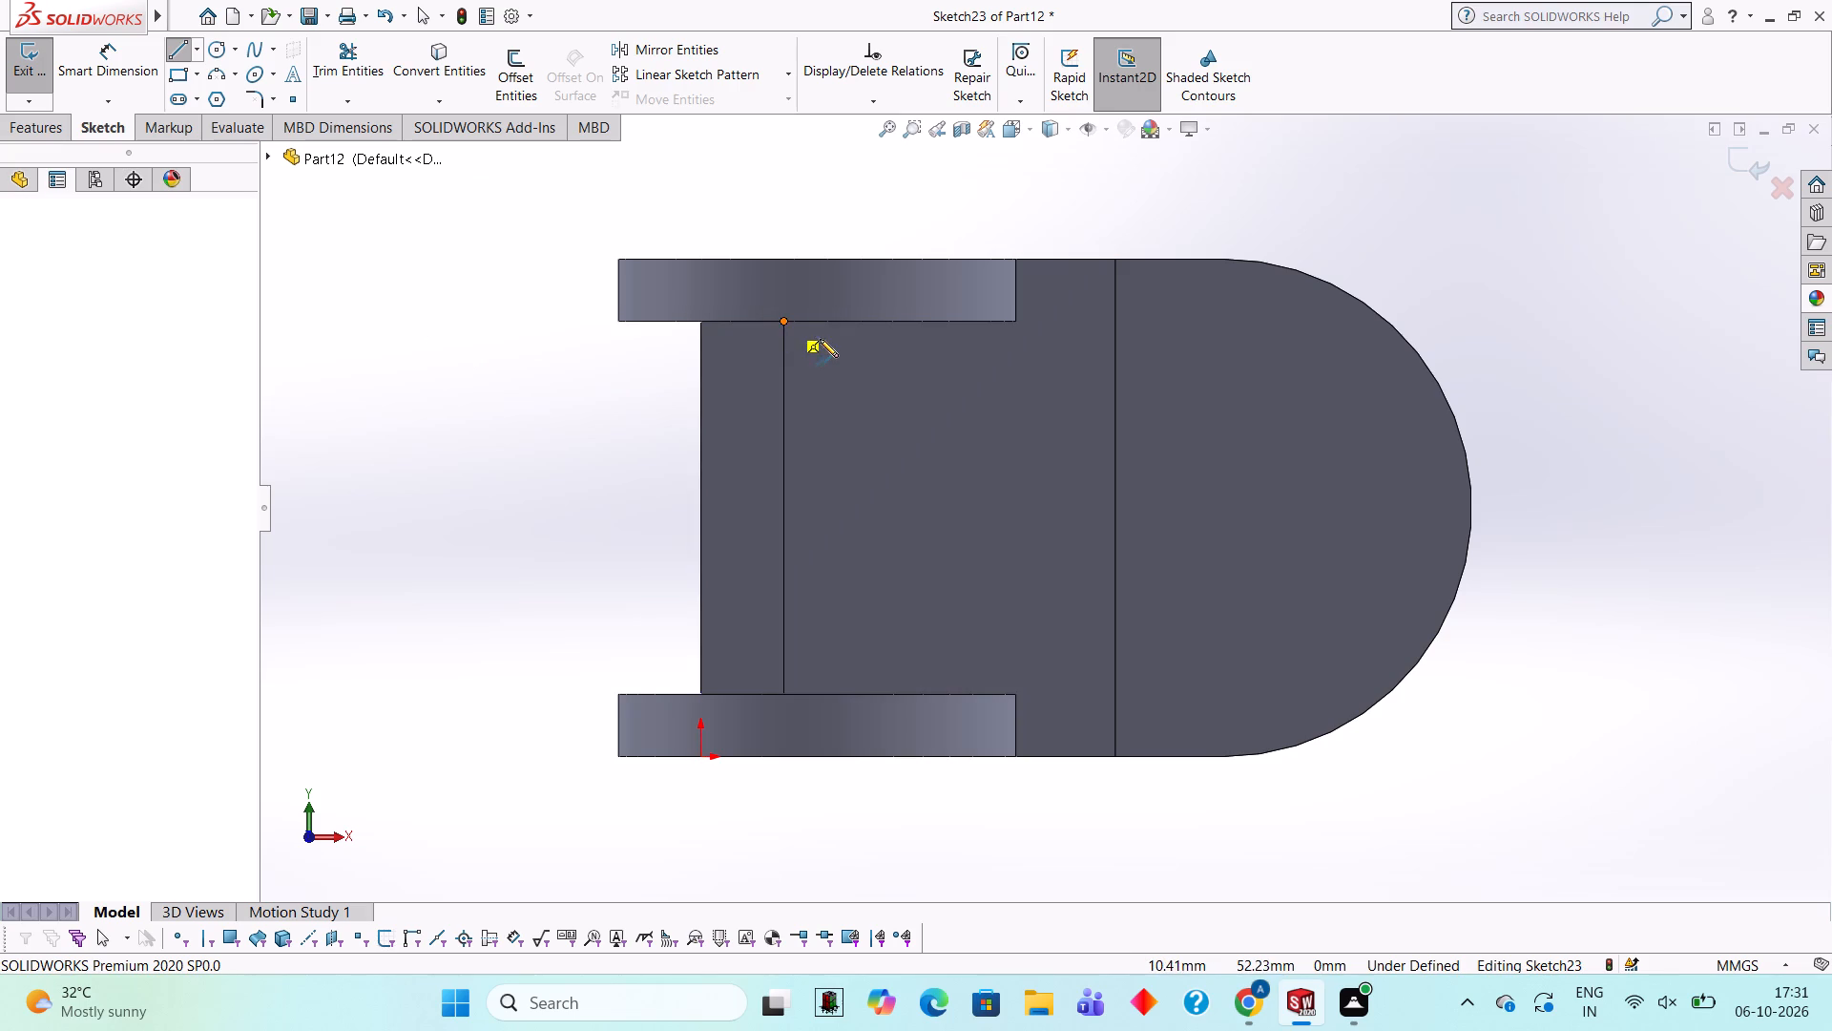
click(1013, 322)
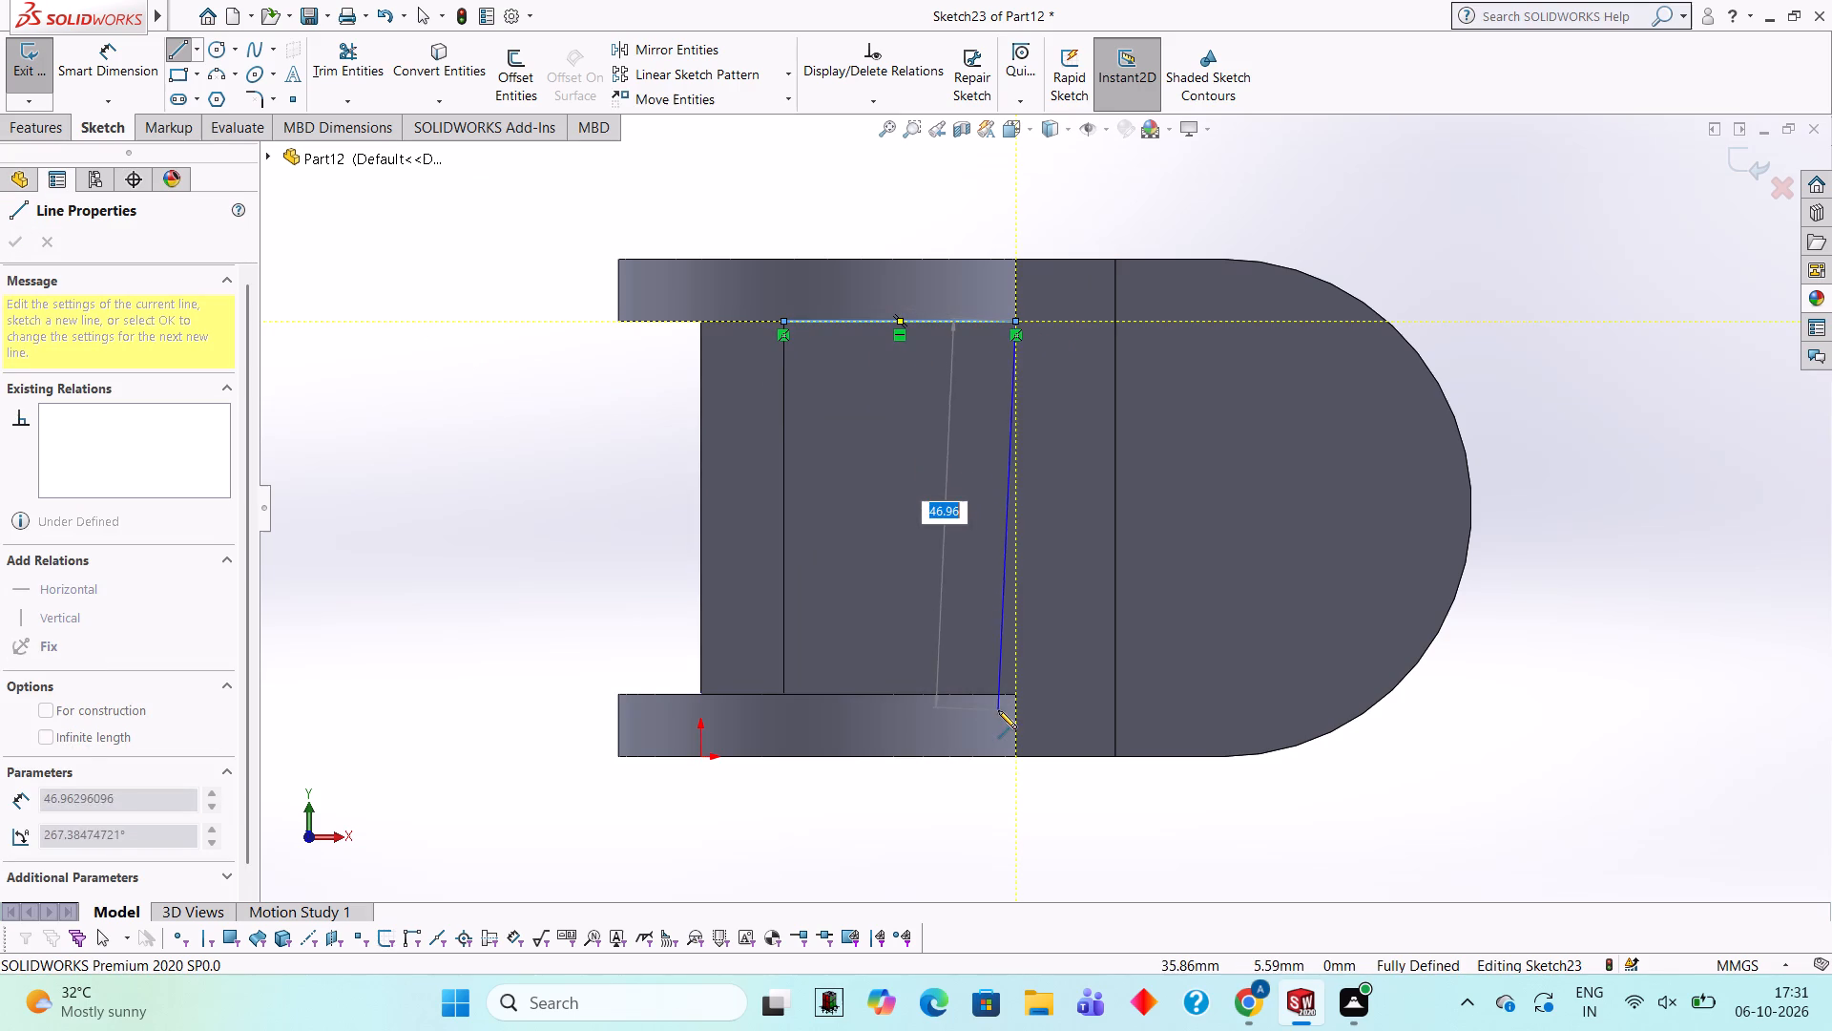
click(1014, 691)
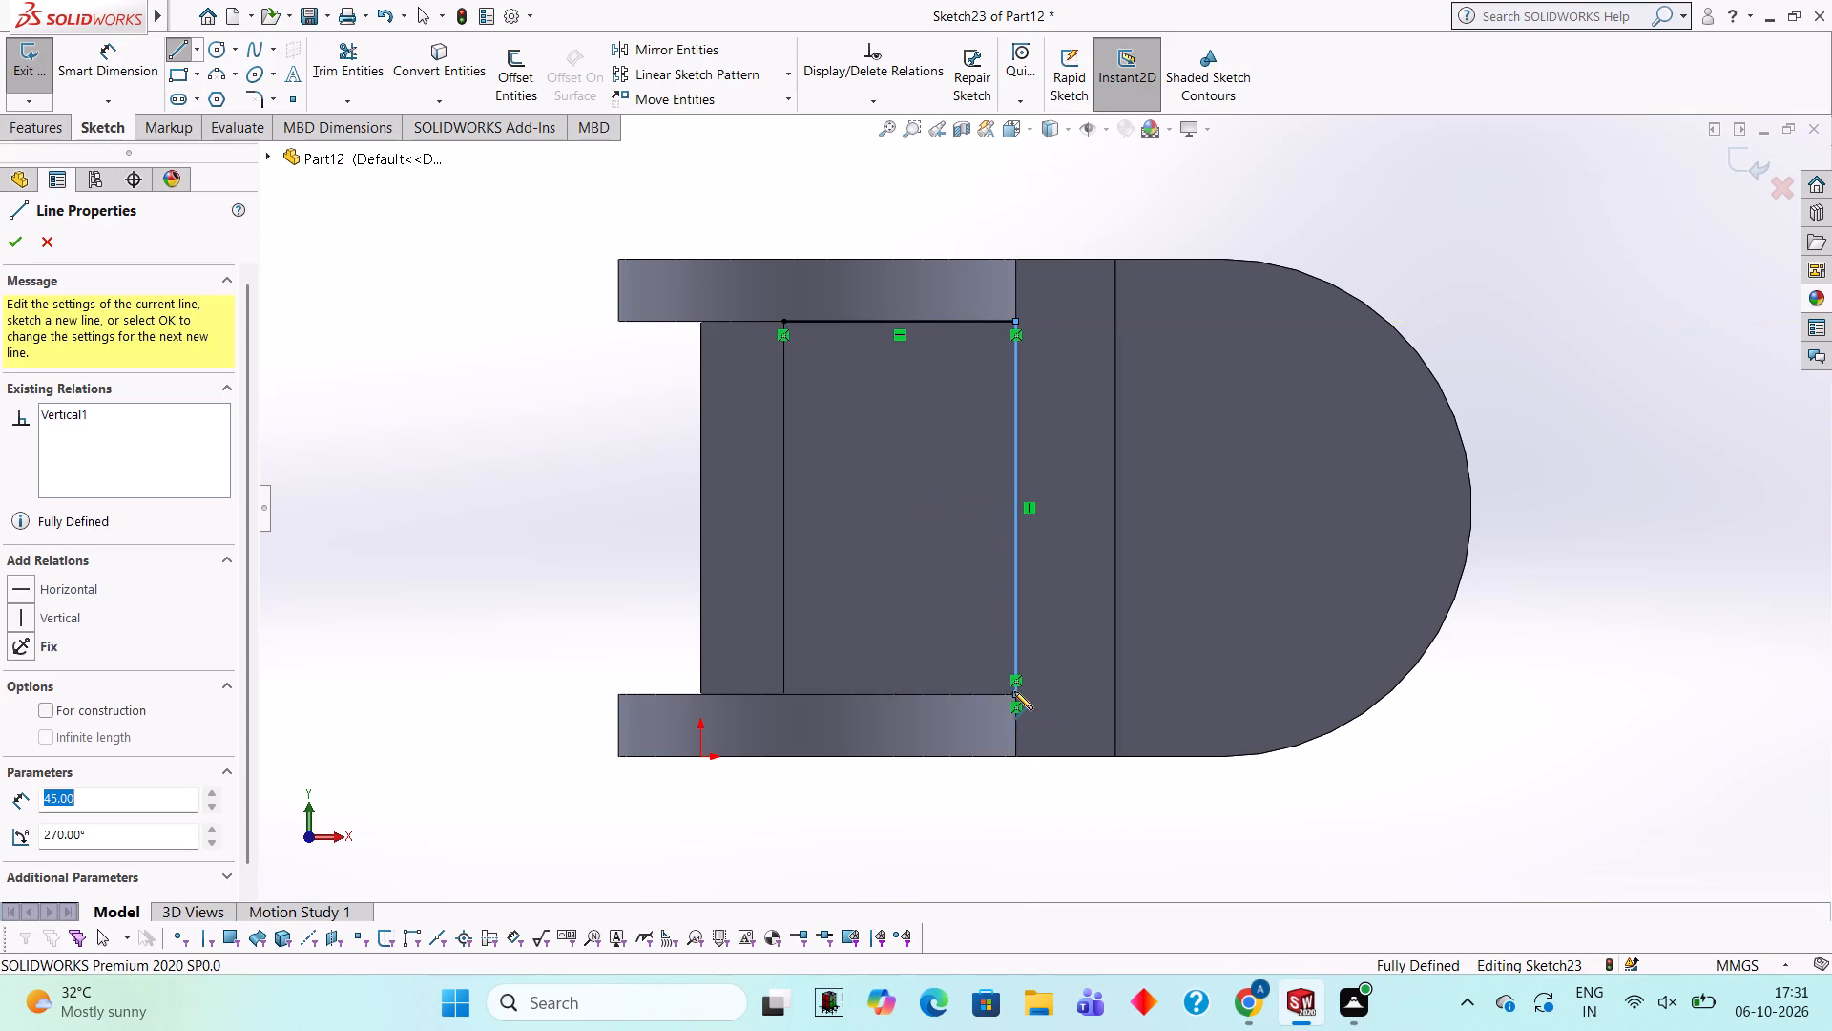
click(783, 695)
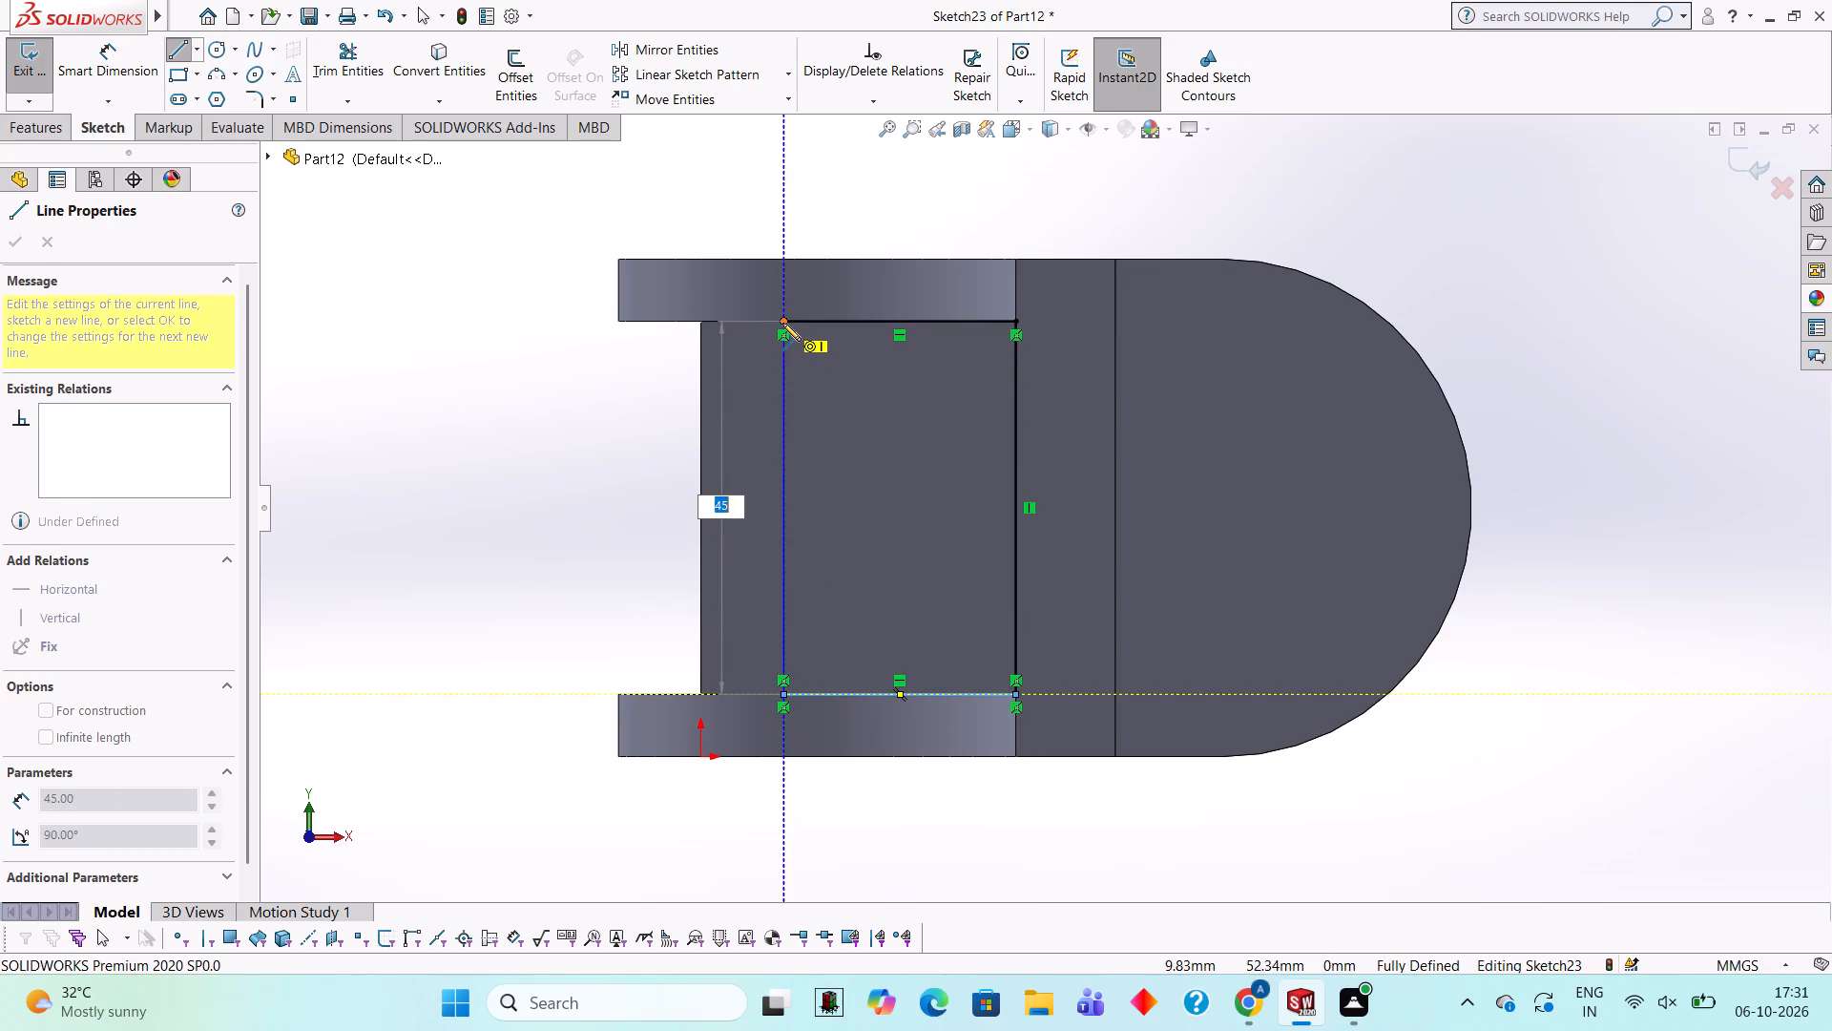
click(782, 322)
key(Escape)
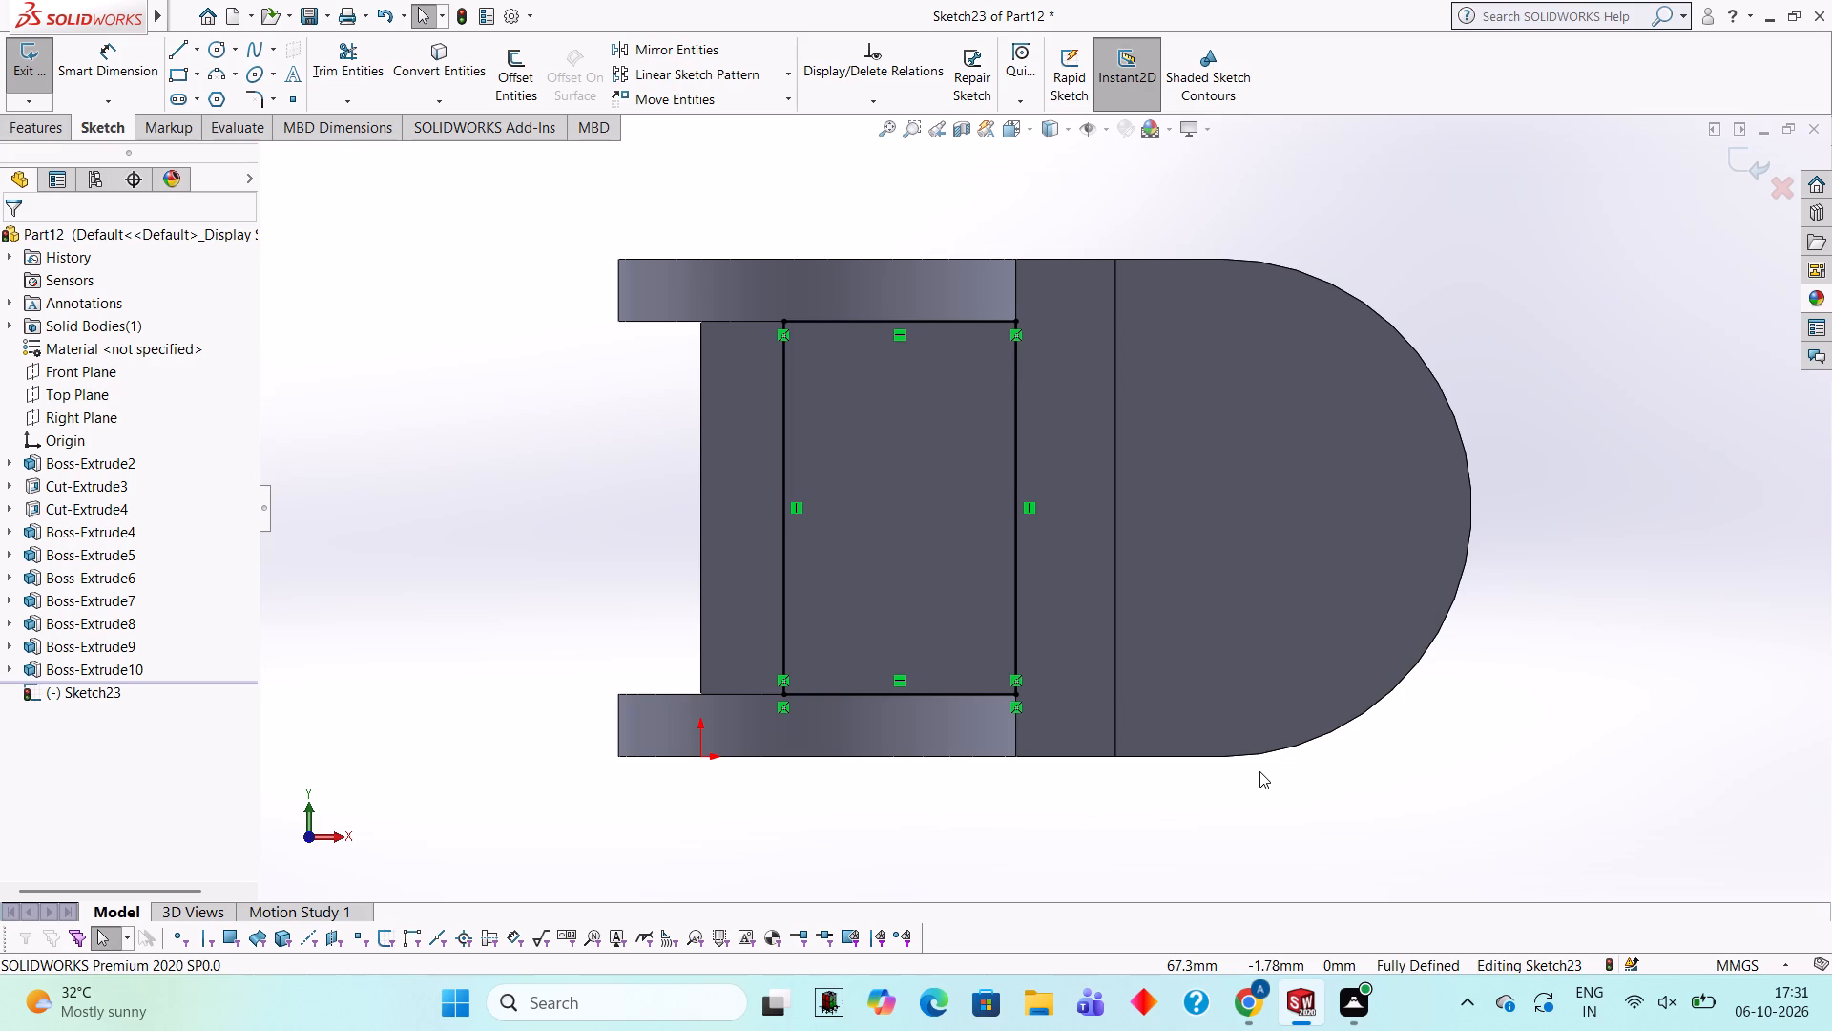
Extrude the rectangle between the lugs as a blind, merged boss 5 mm deep.
middle_drag(1449, 803, 1441, 609)
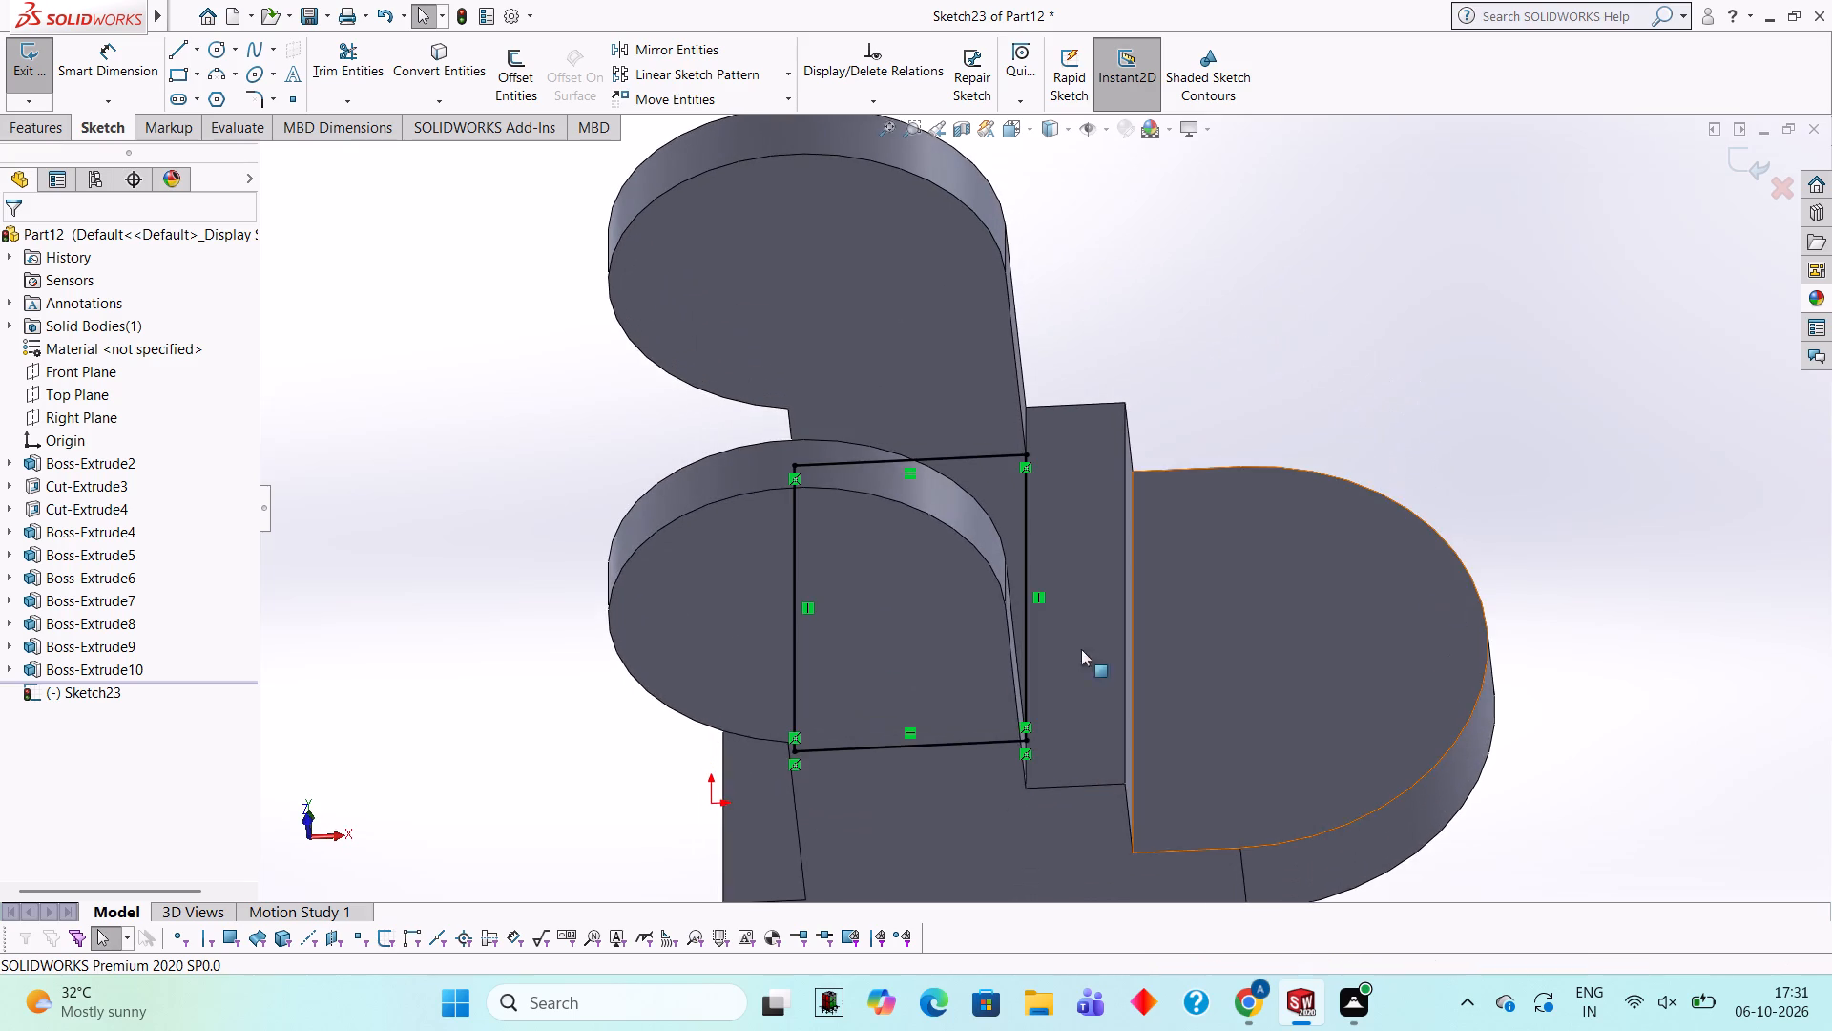
click(58, 123)
click(56, 80)
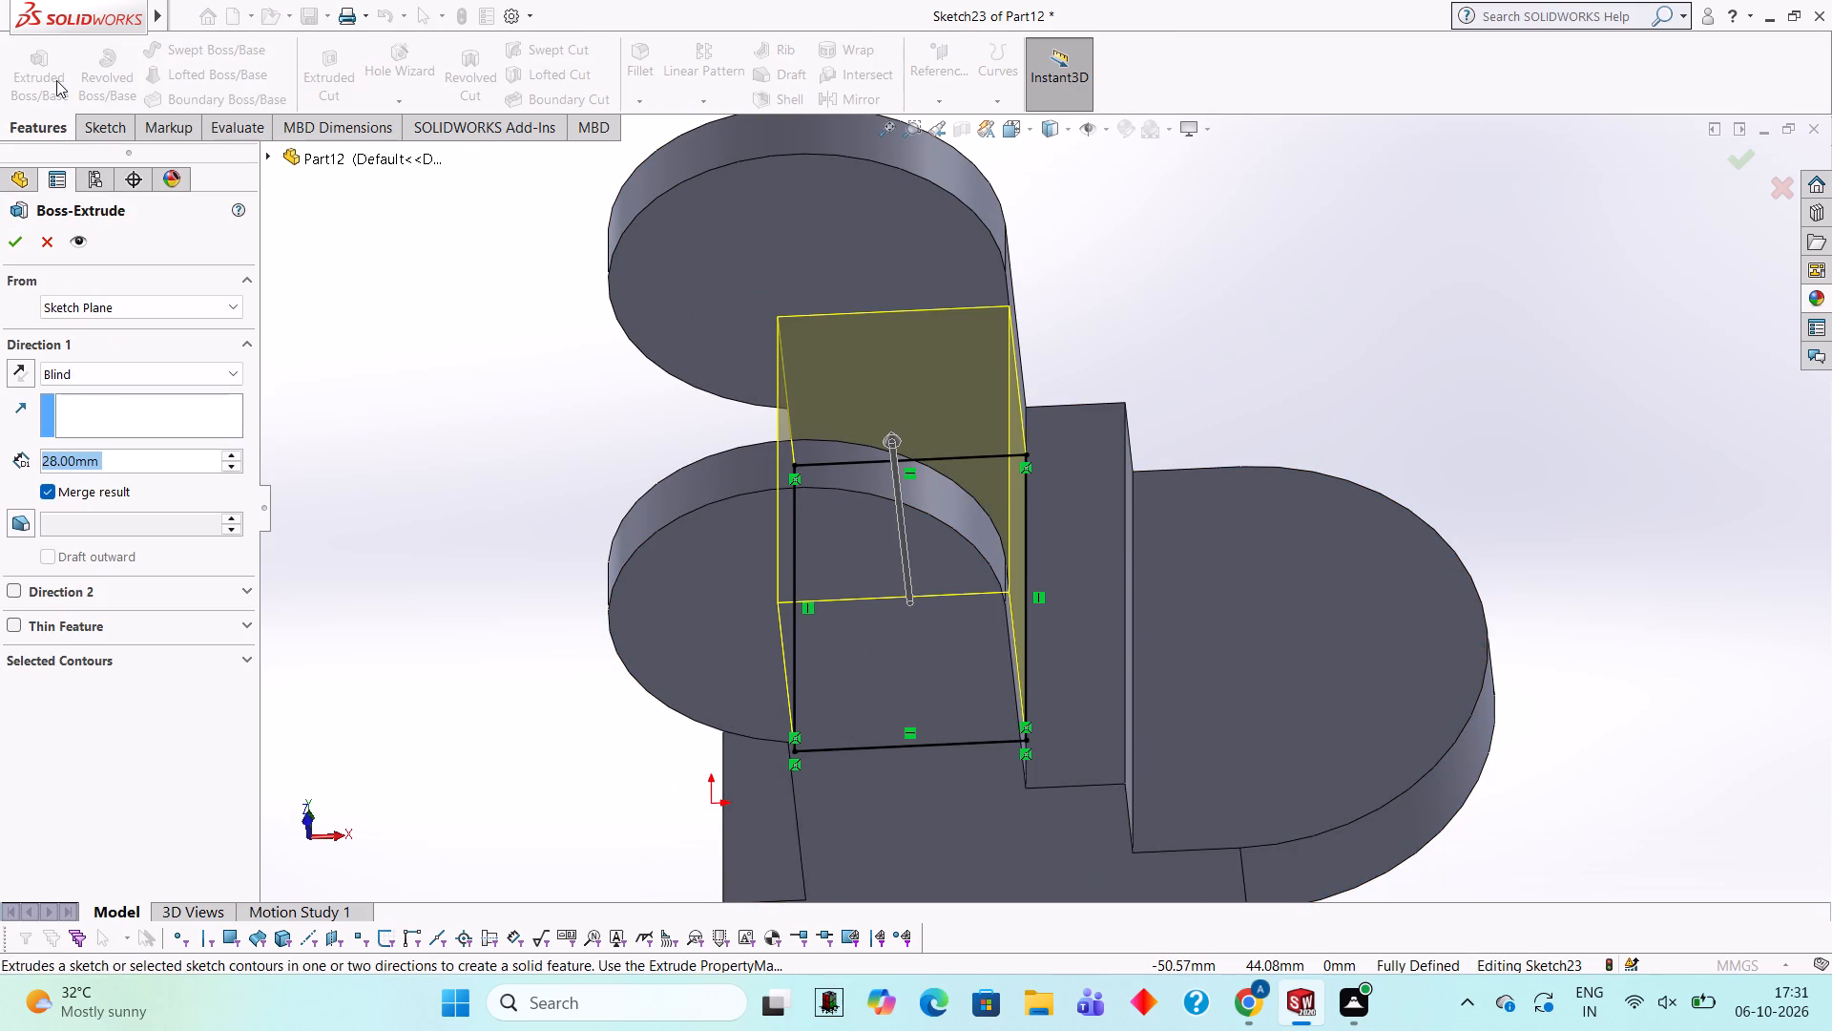
key(5)
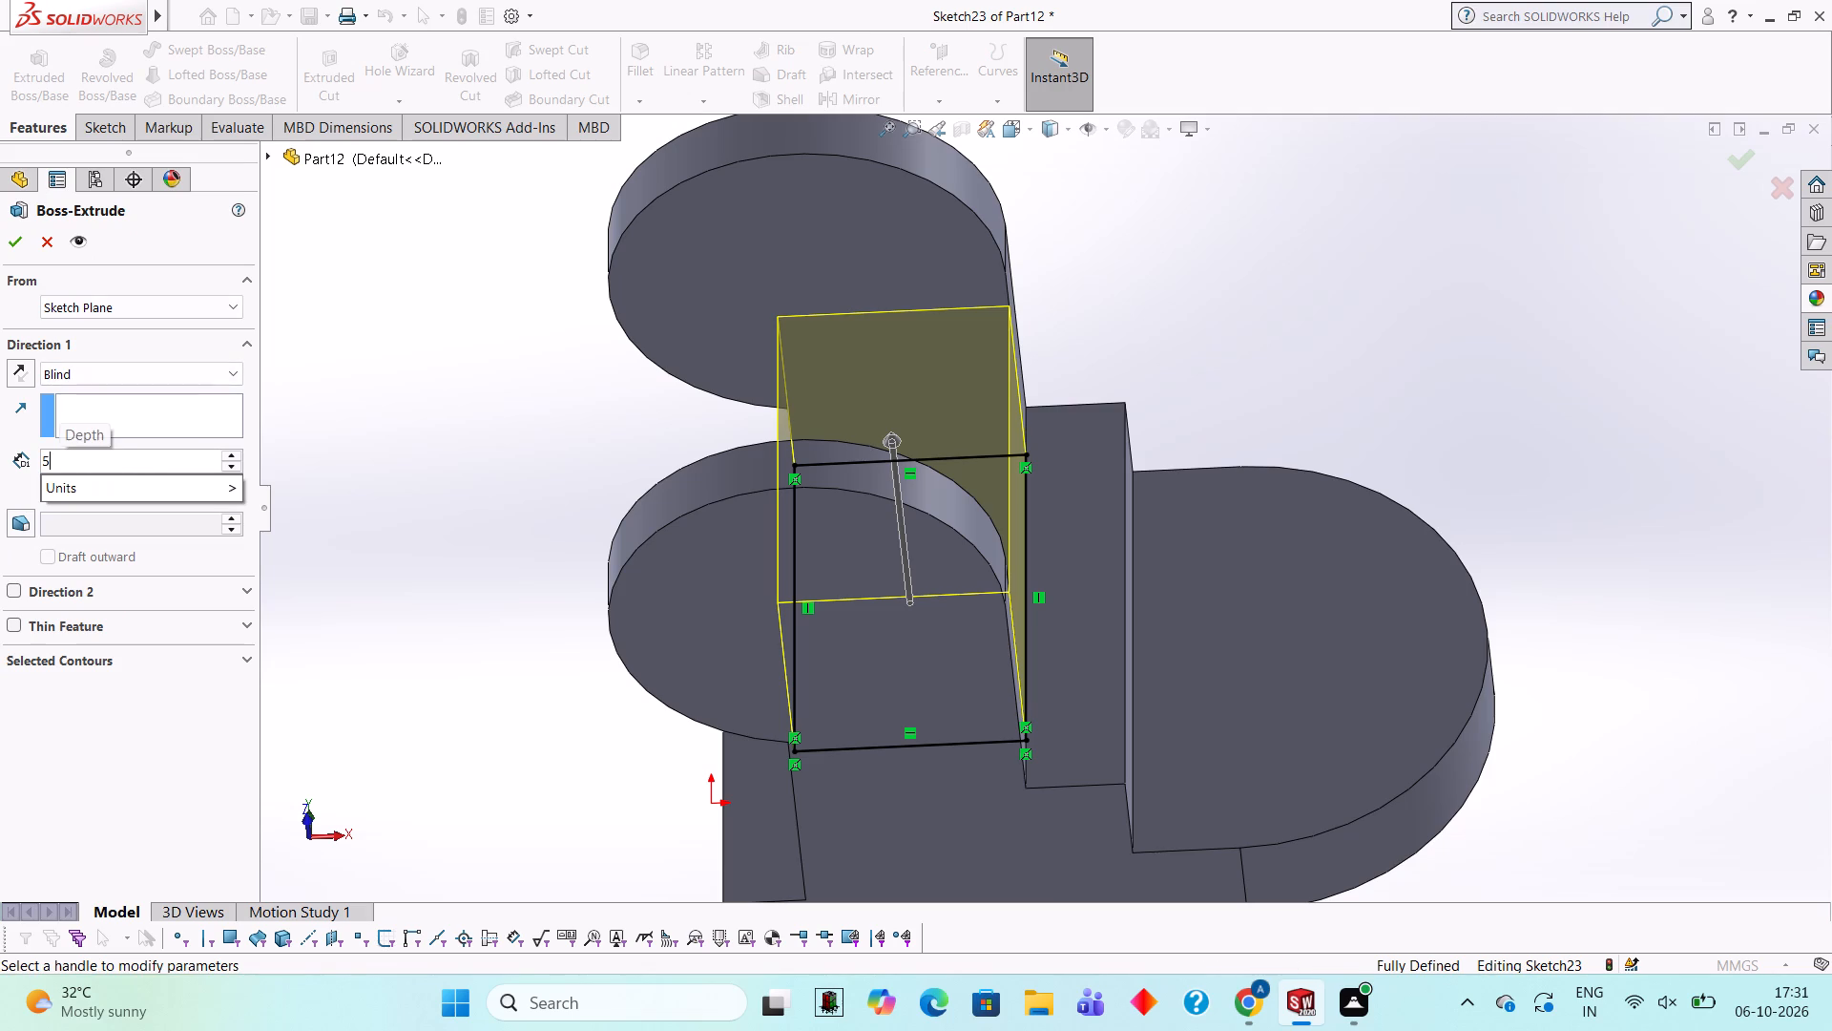
key(Return)
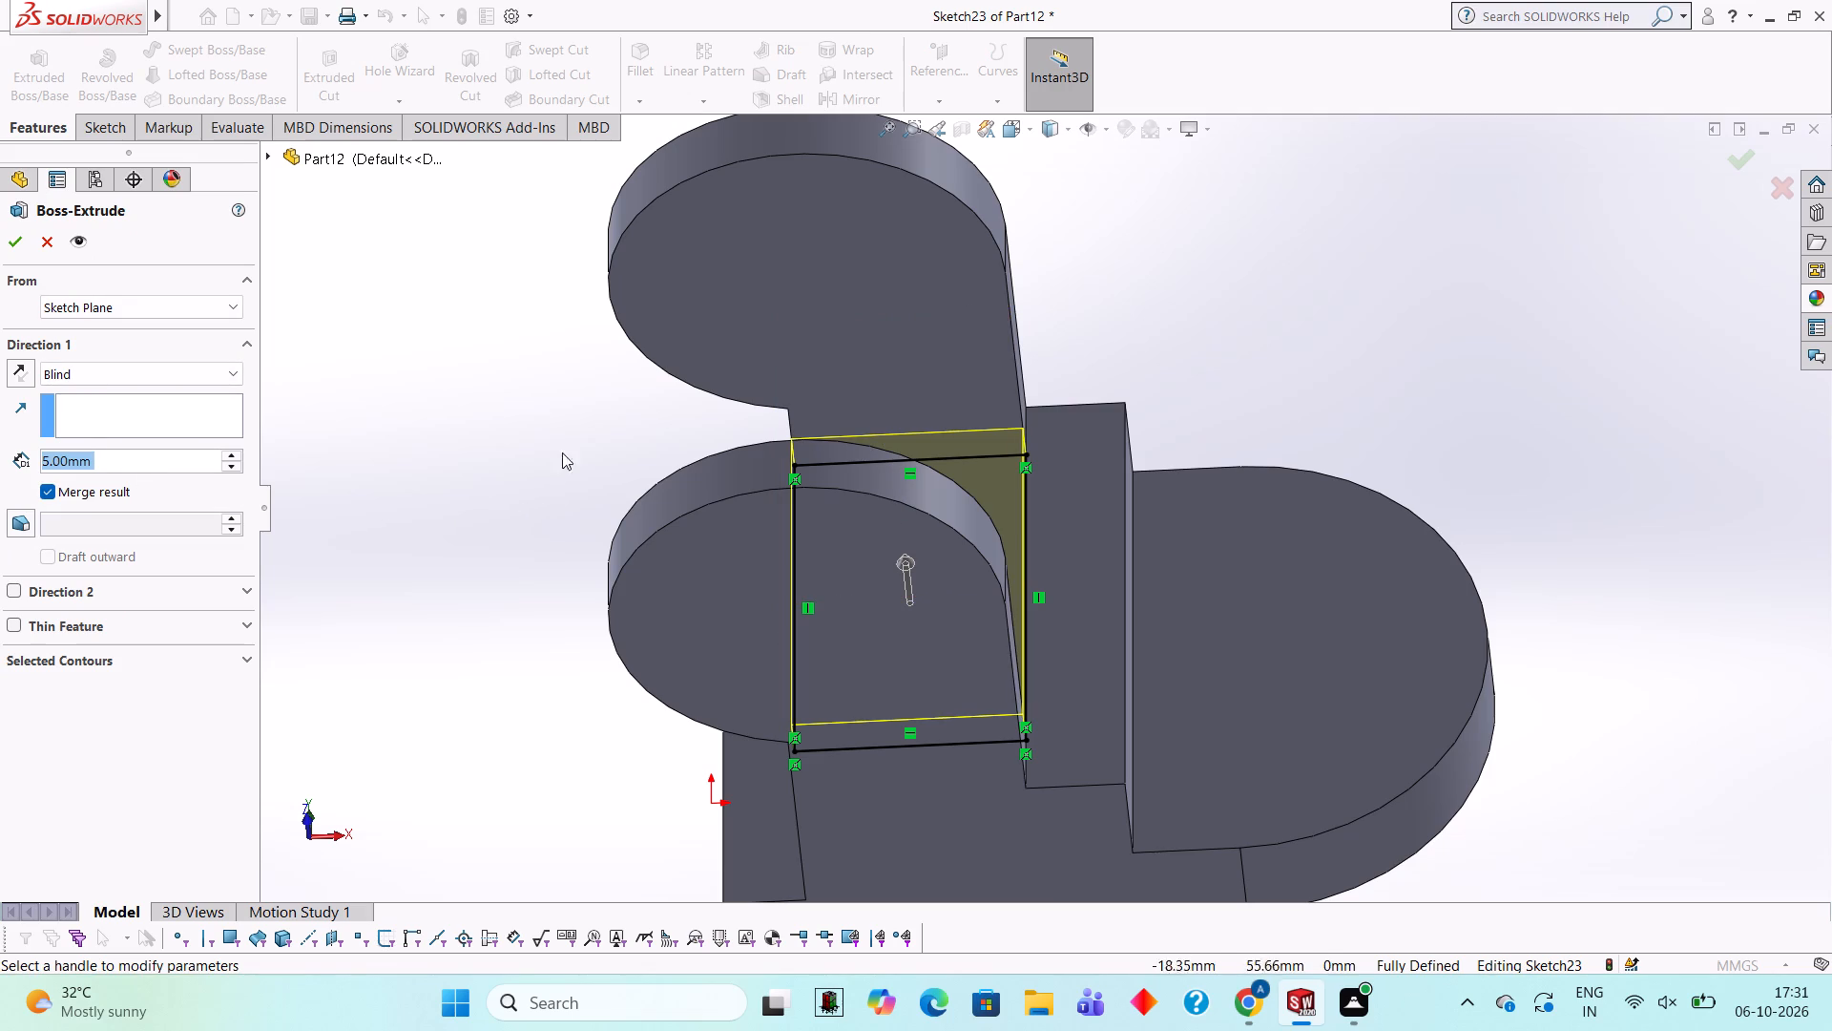
middle_drag(1219, 244, 1078, 415)
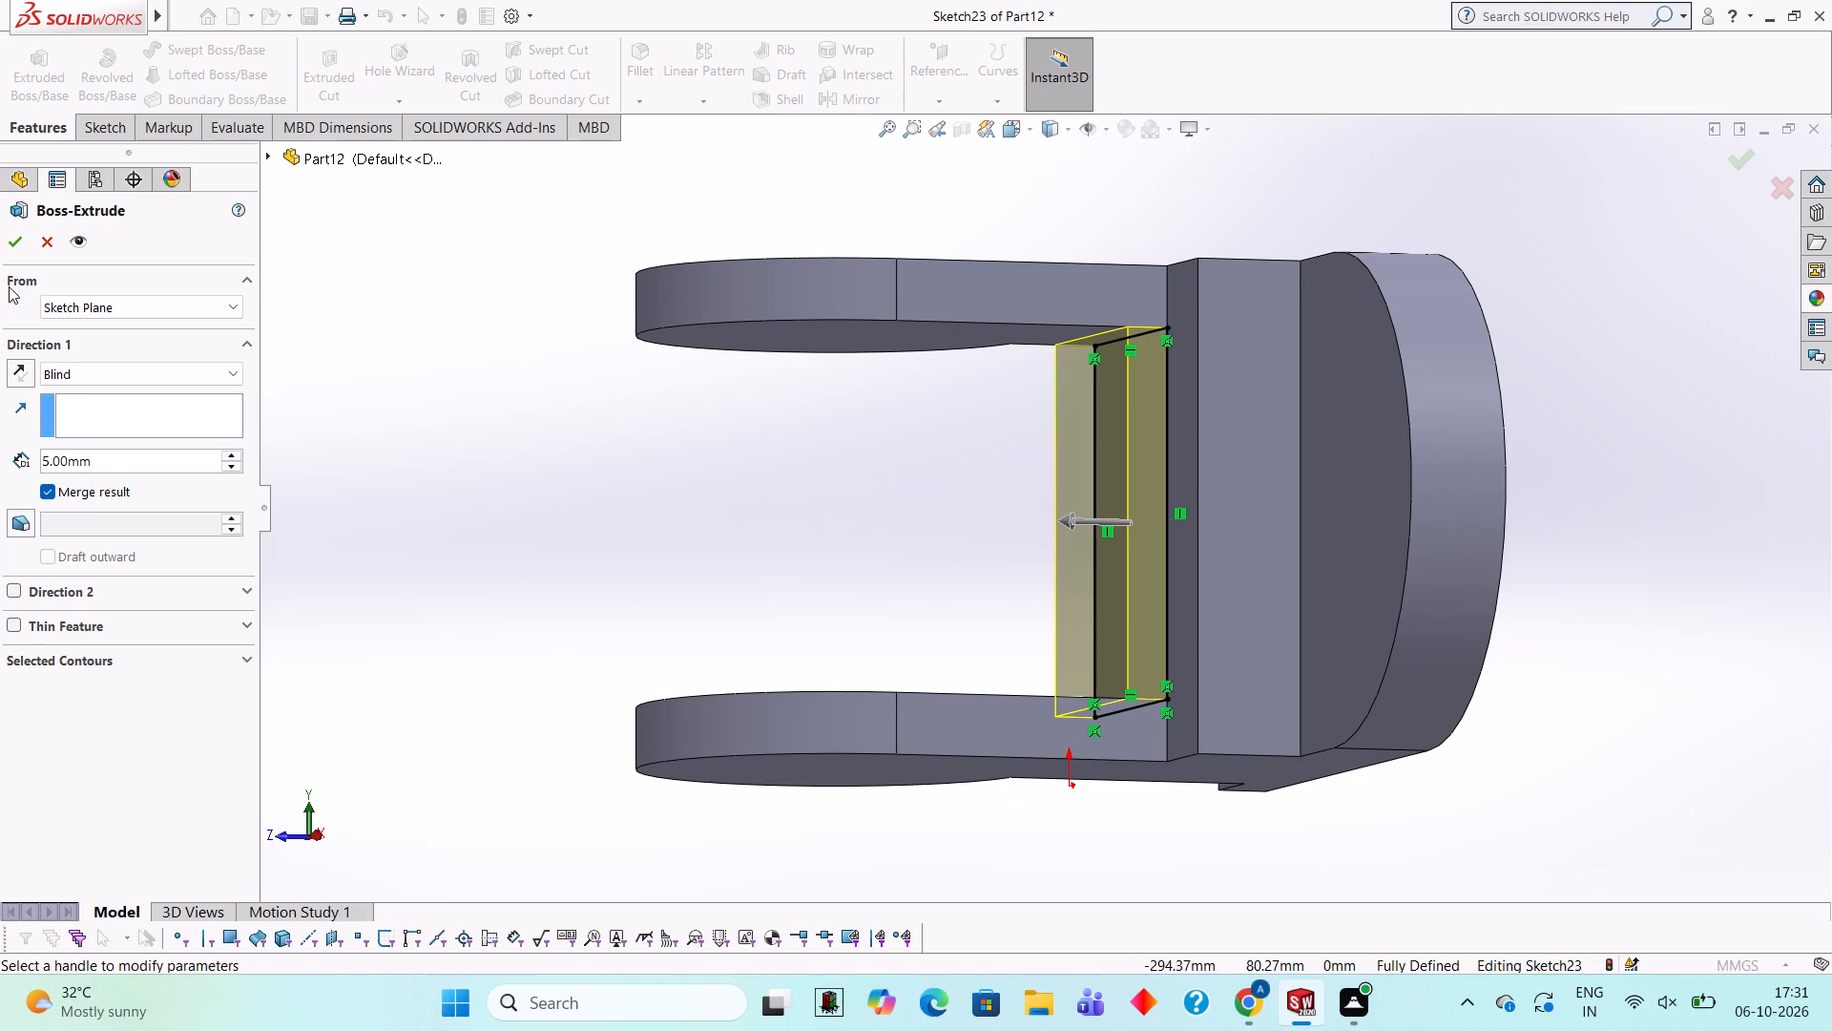
click(10, 251)
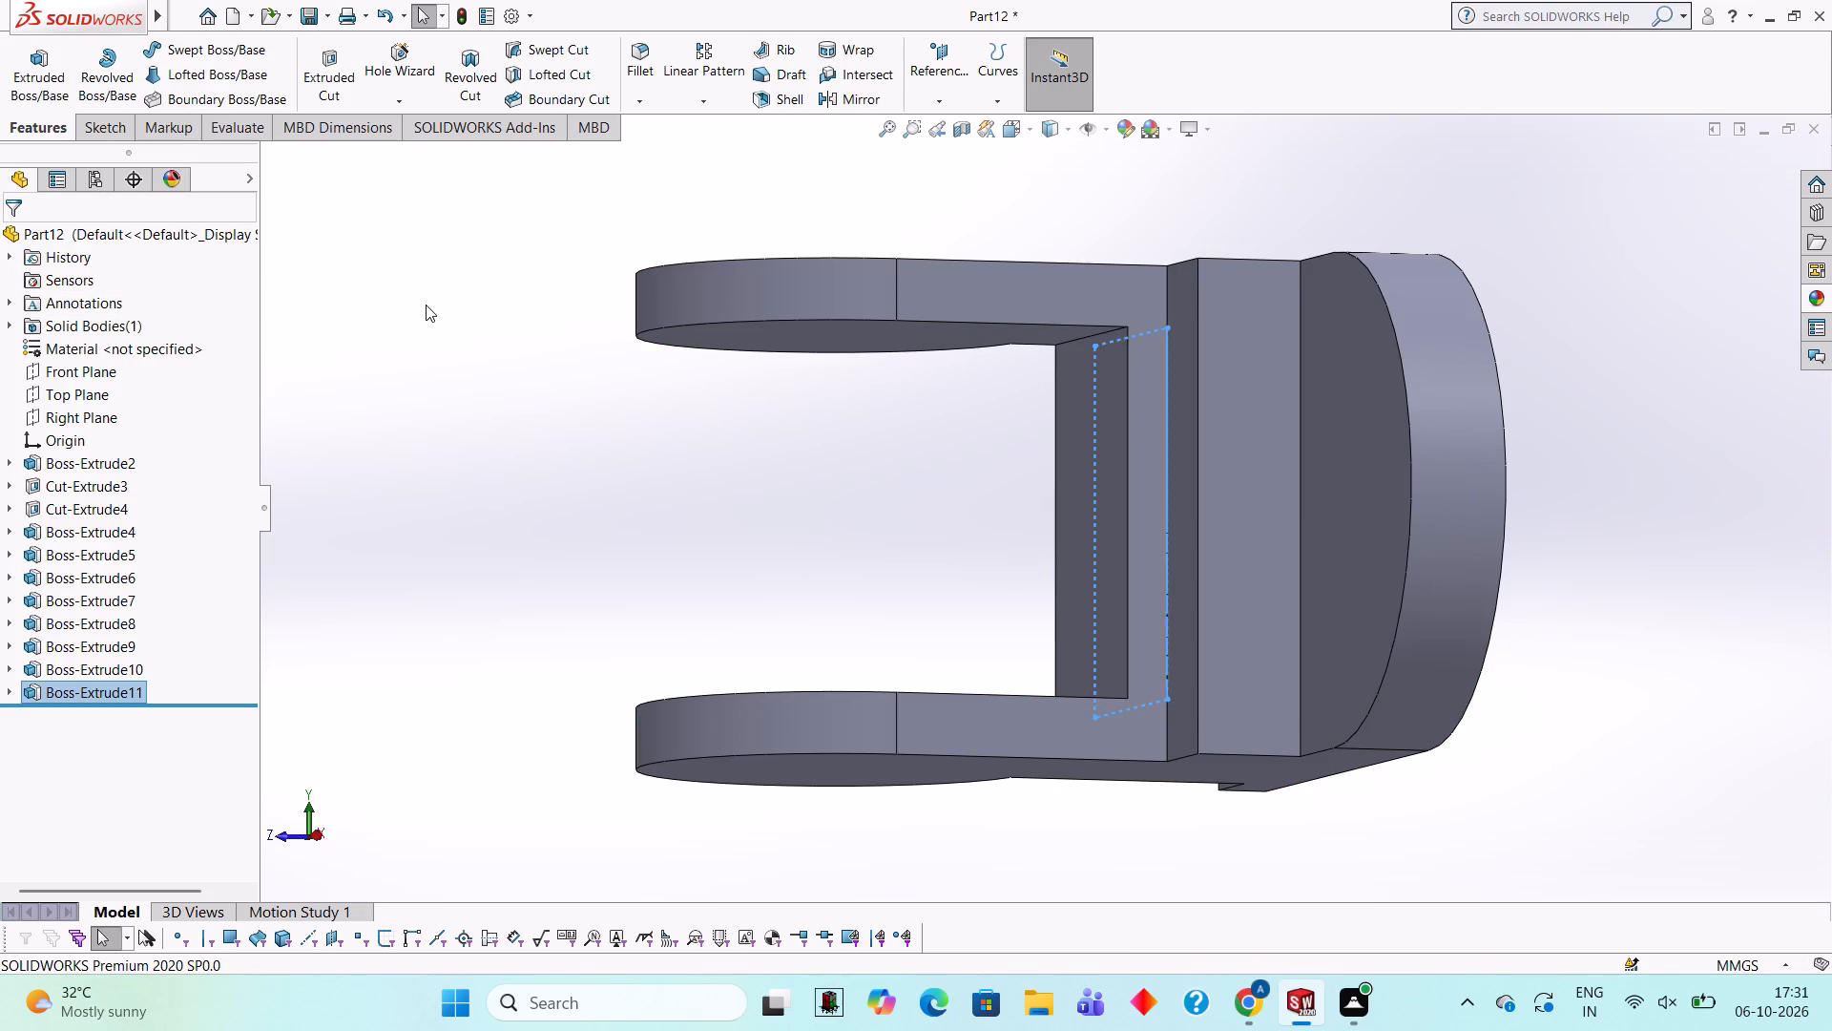
click(426, 305)
Sketch a 25 mm diameter circle on the step's side face towards the rounded plate, centred on the midpoint of its outer long edge.
middle_drag(874, 542, 996, 357)
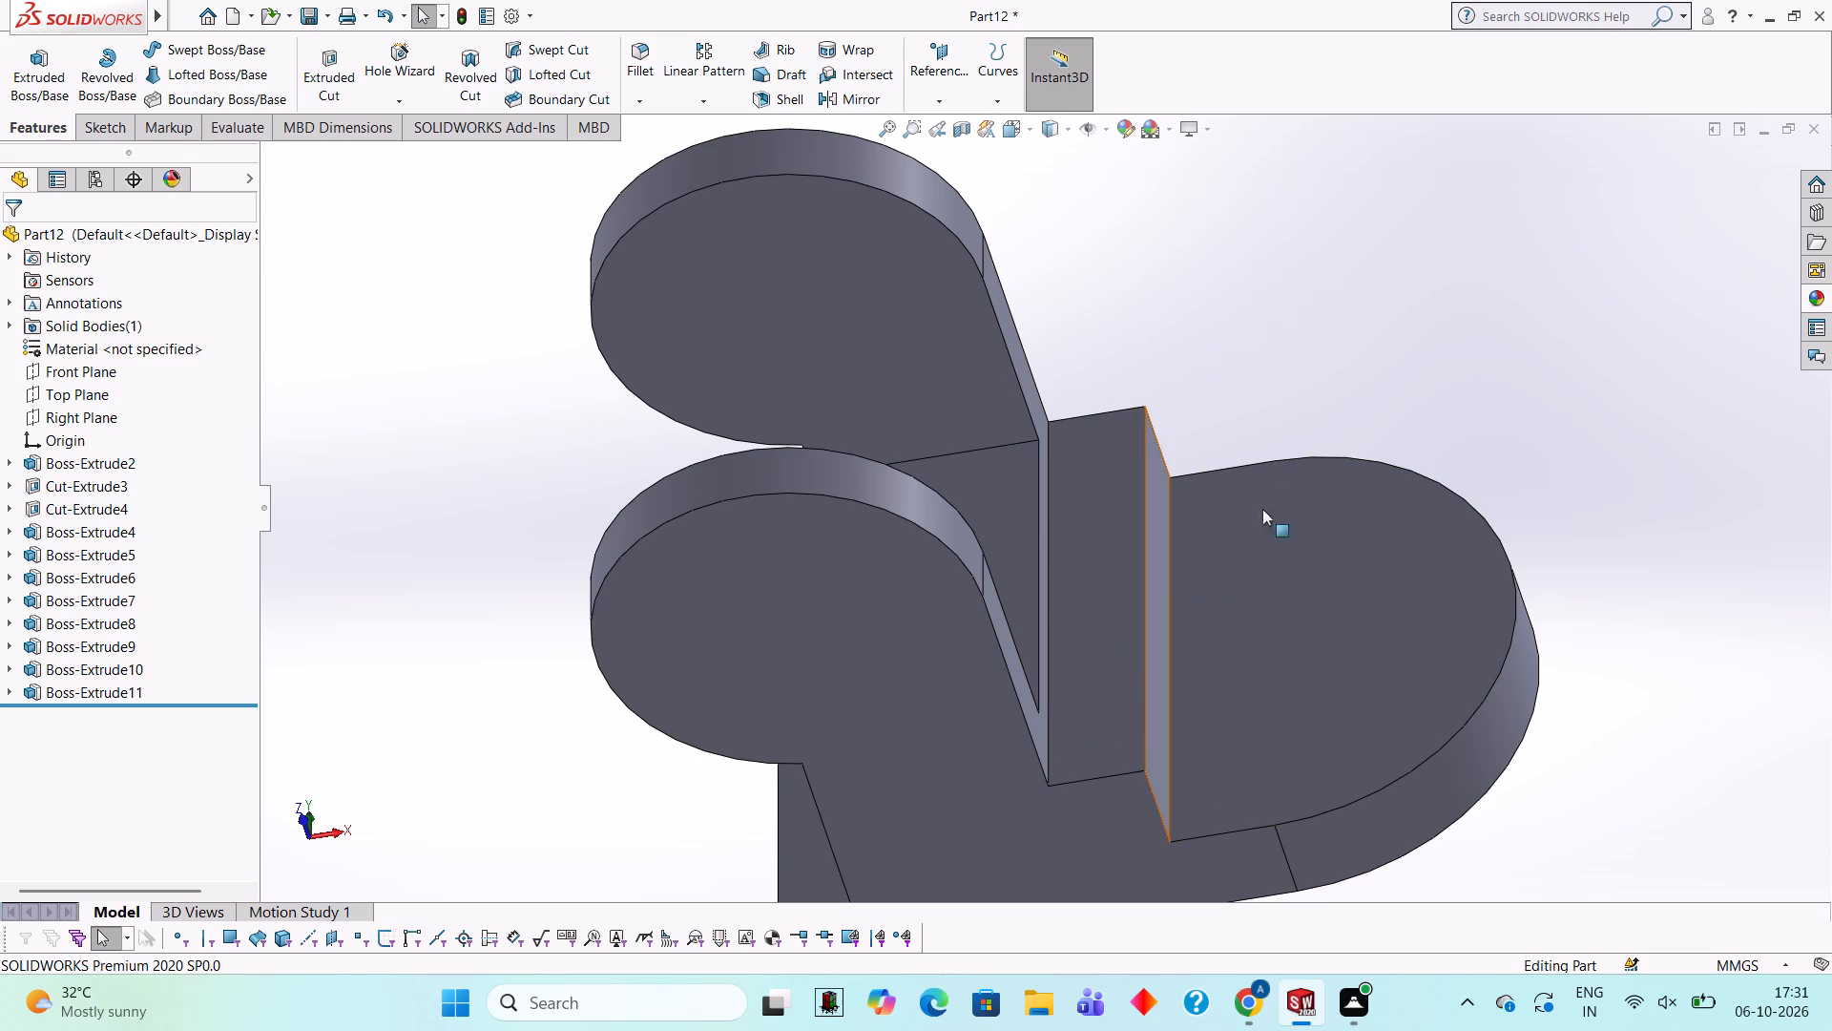
middle_drag(1324, 320, 1224, 343)
click(1189, 600)
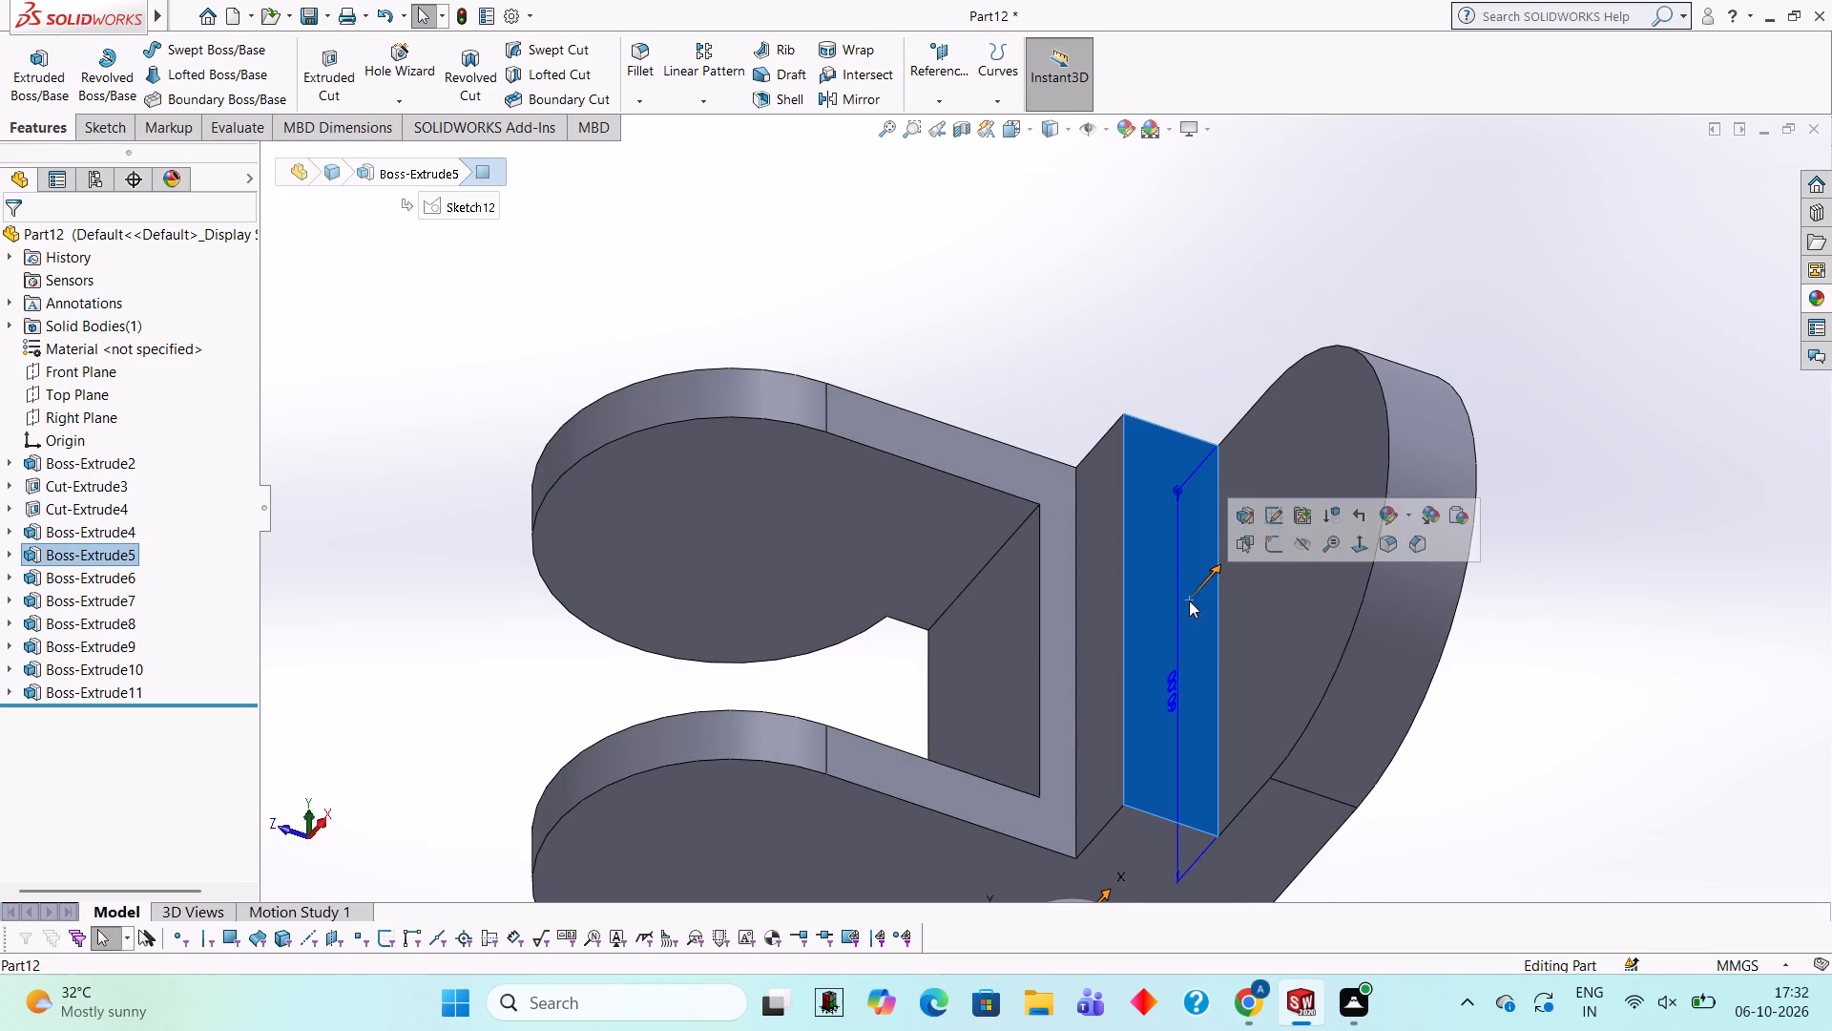
click(1278, 534)
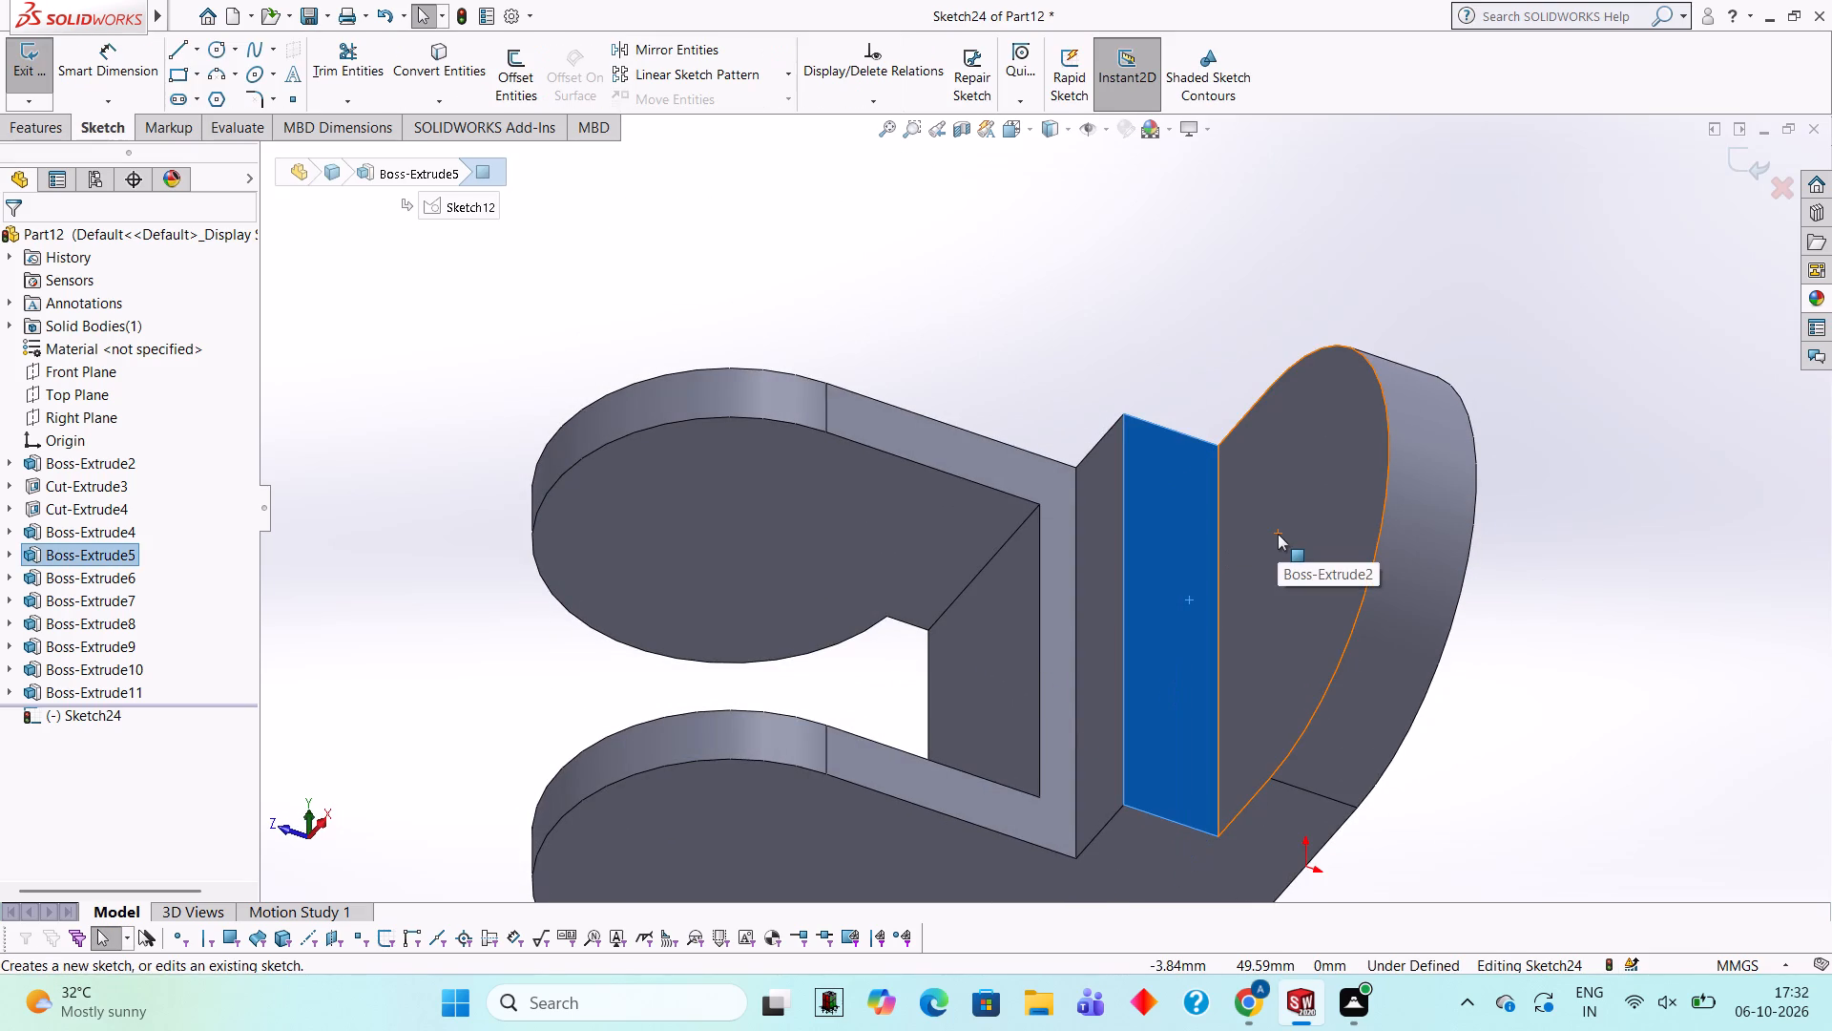
key(ctrl+8)
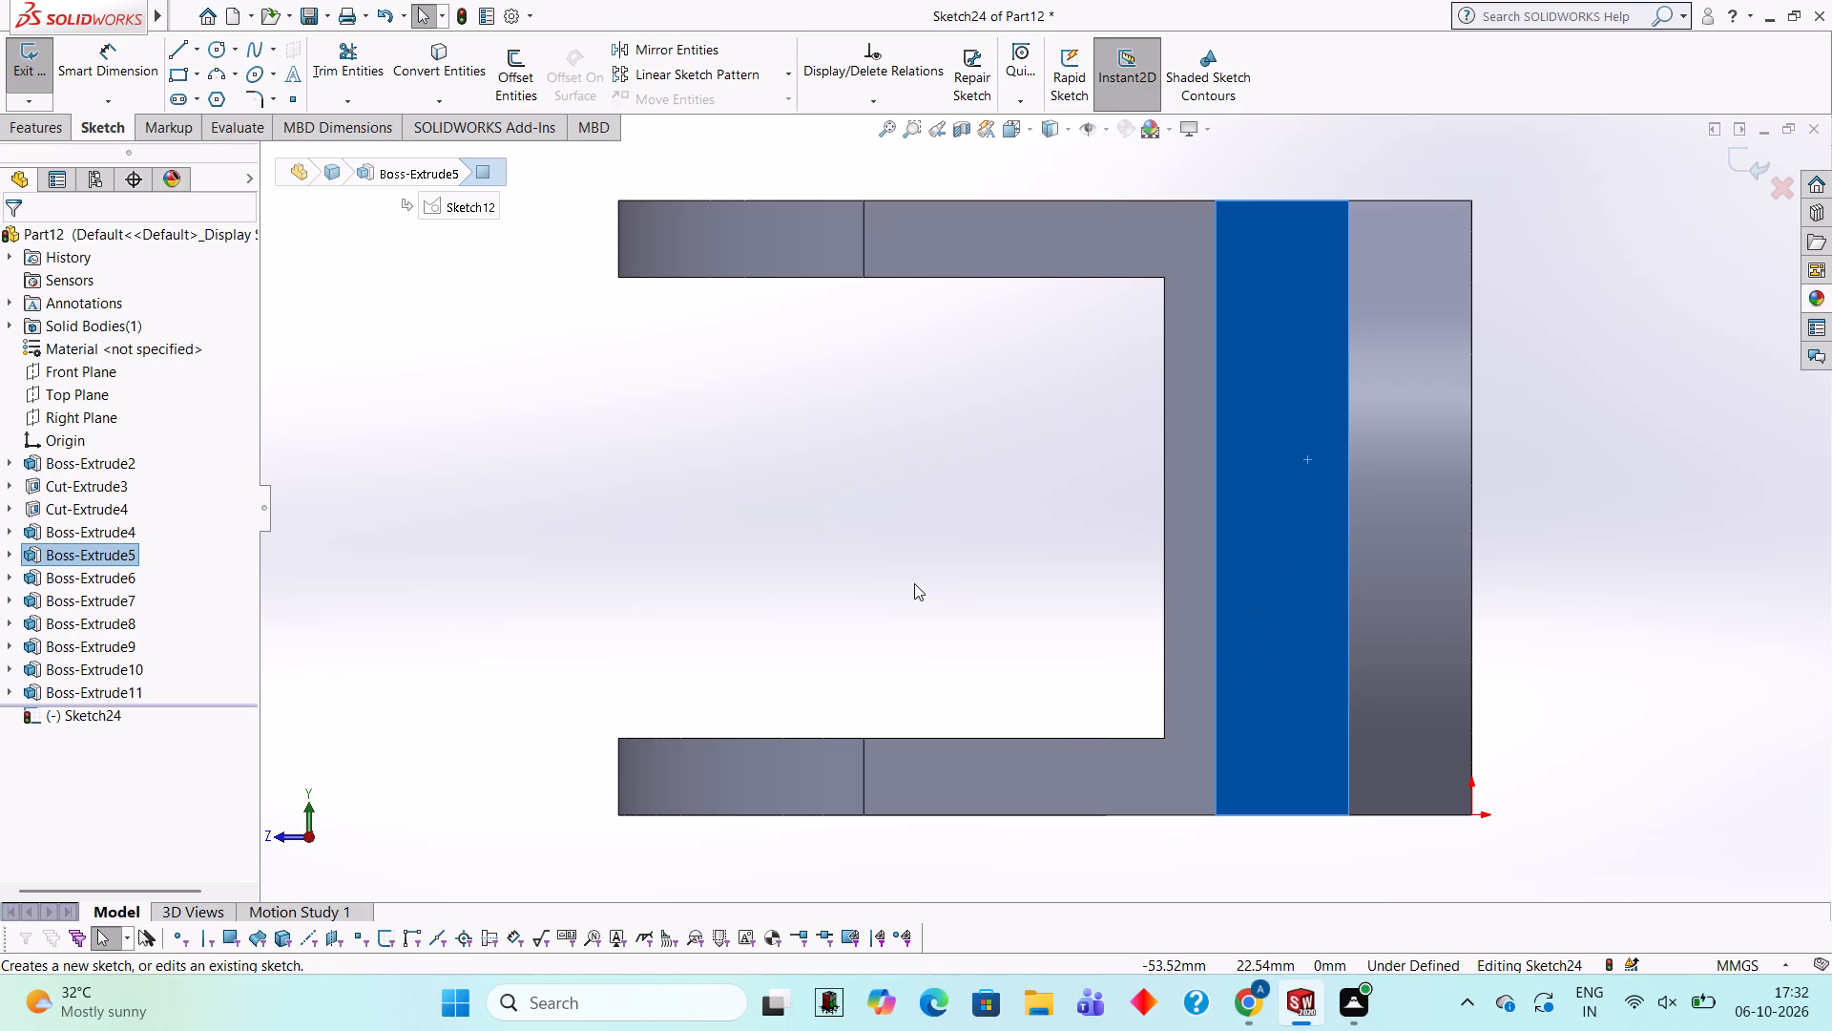
click(218, 55)
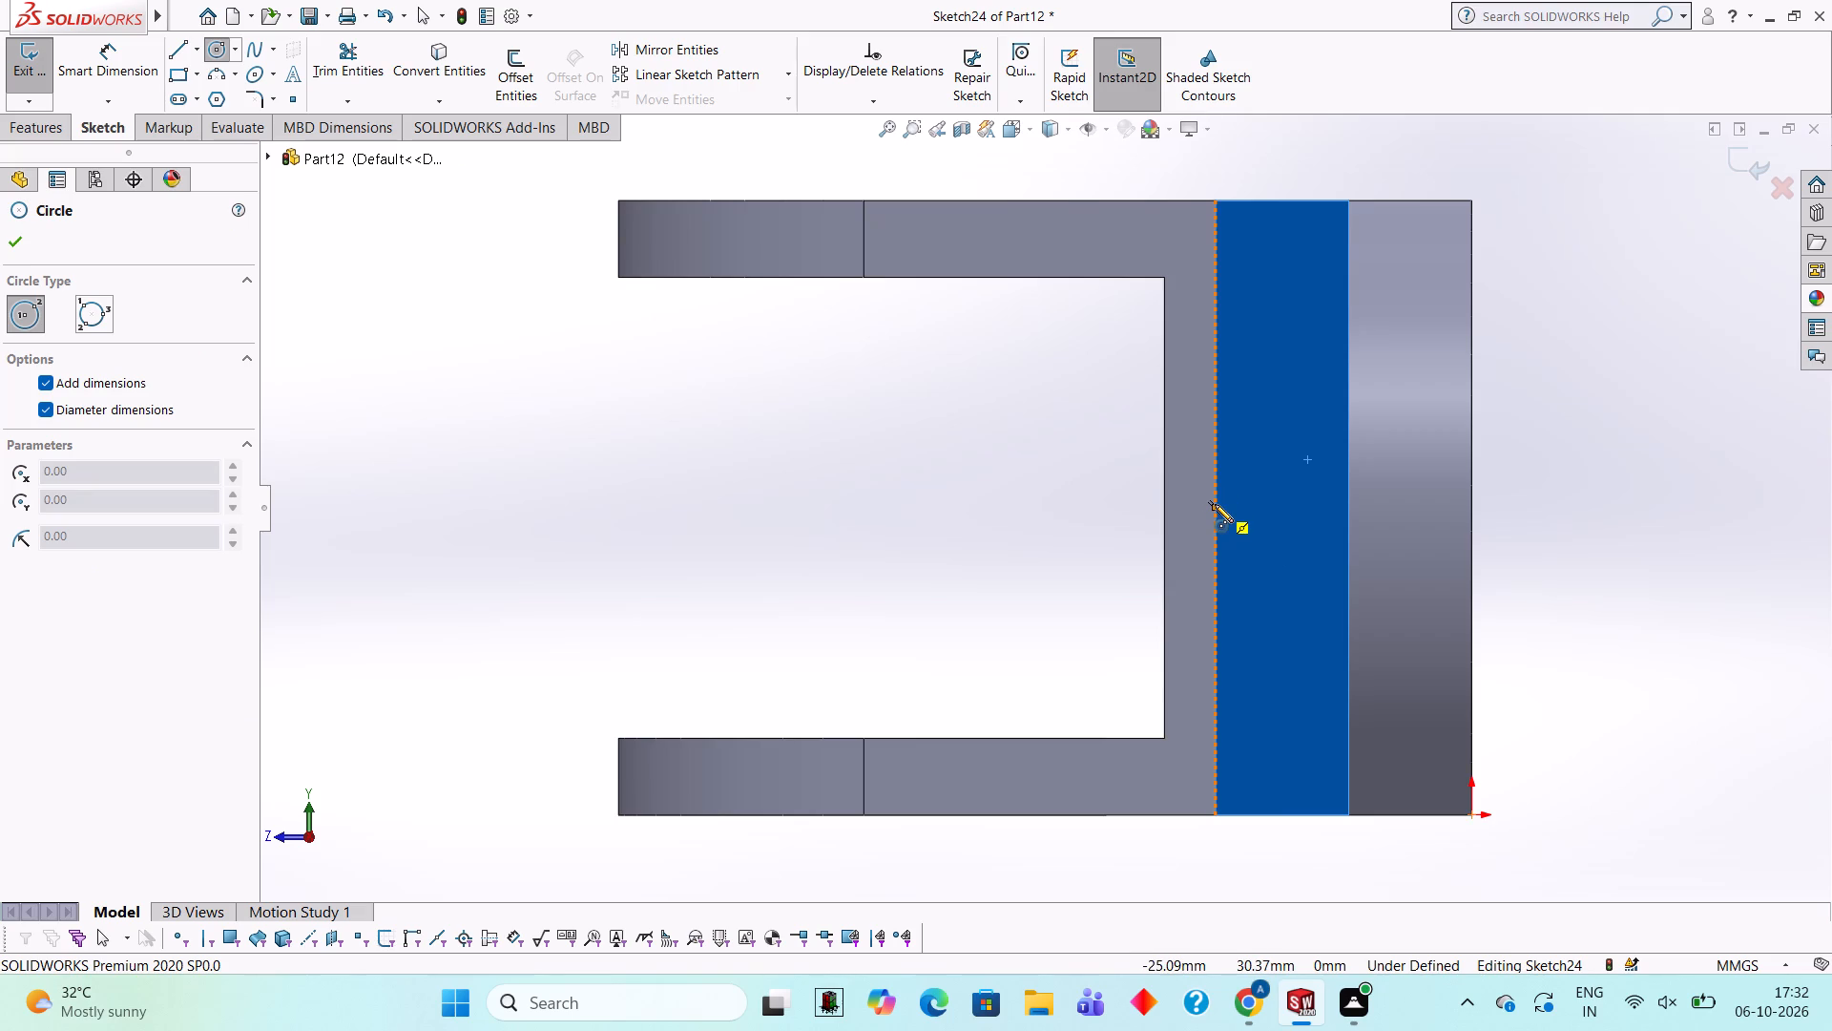
click(1215, 504)
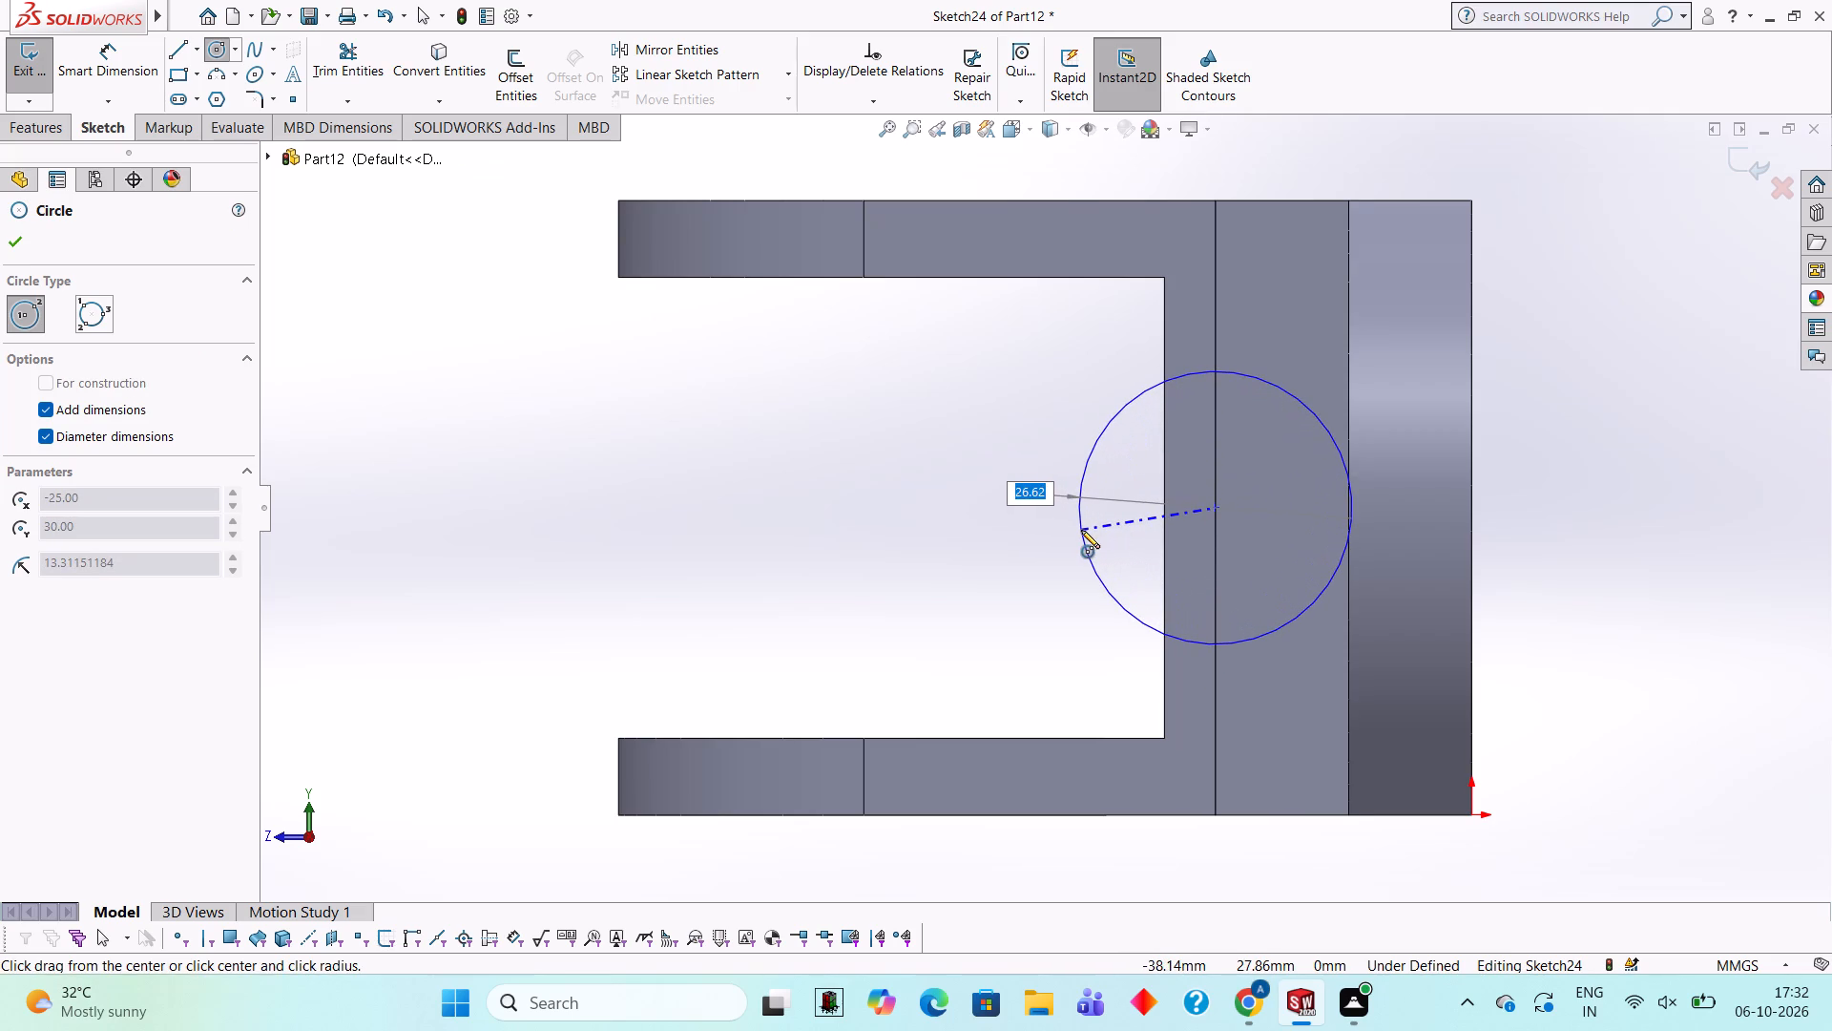
text(25)
key(Return)
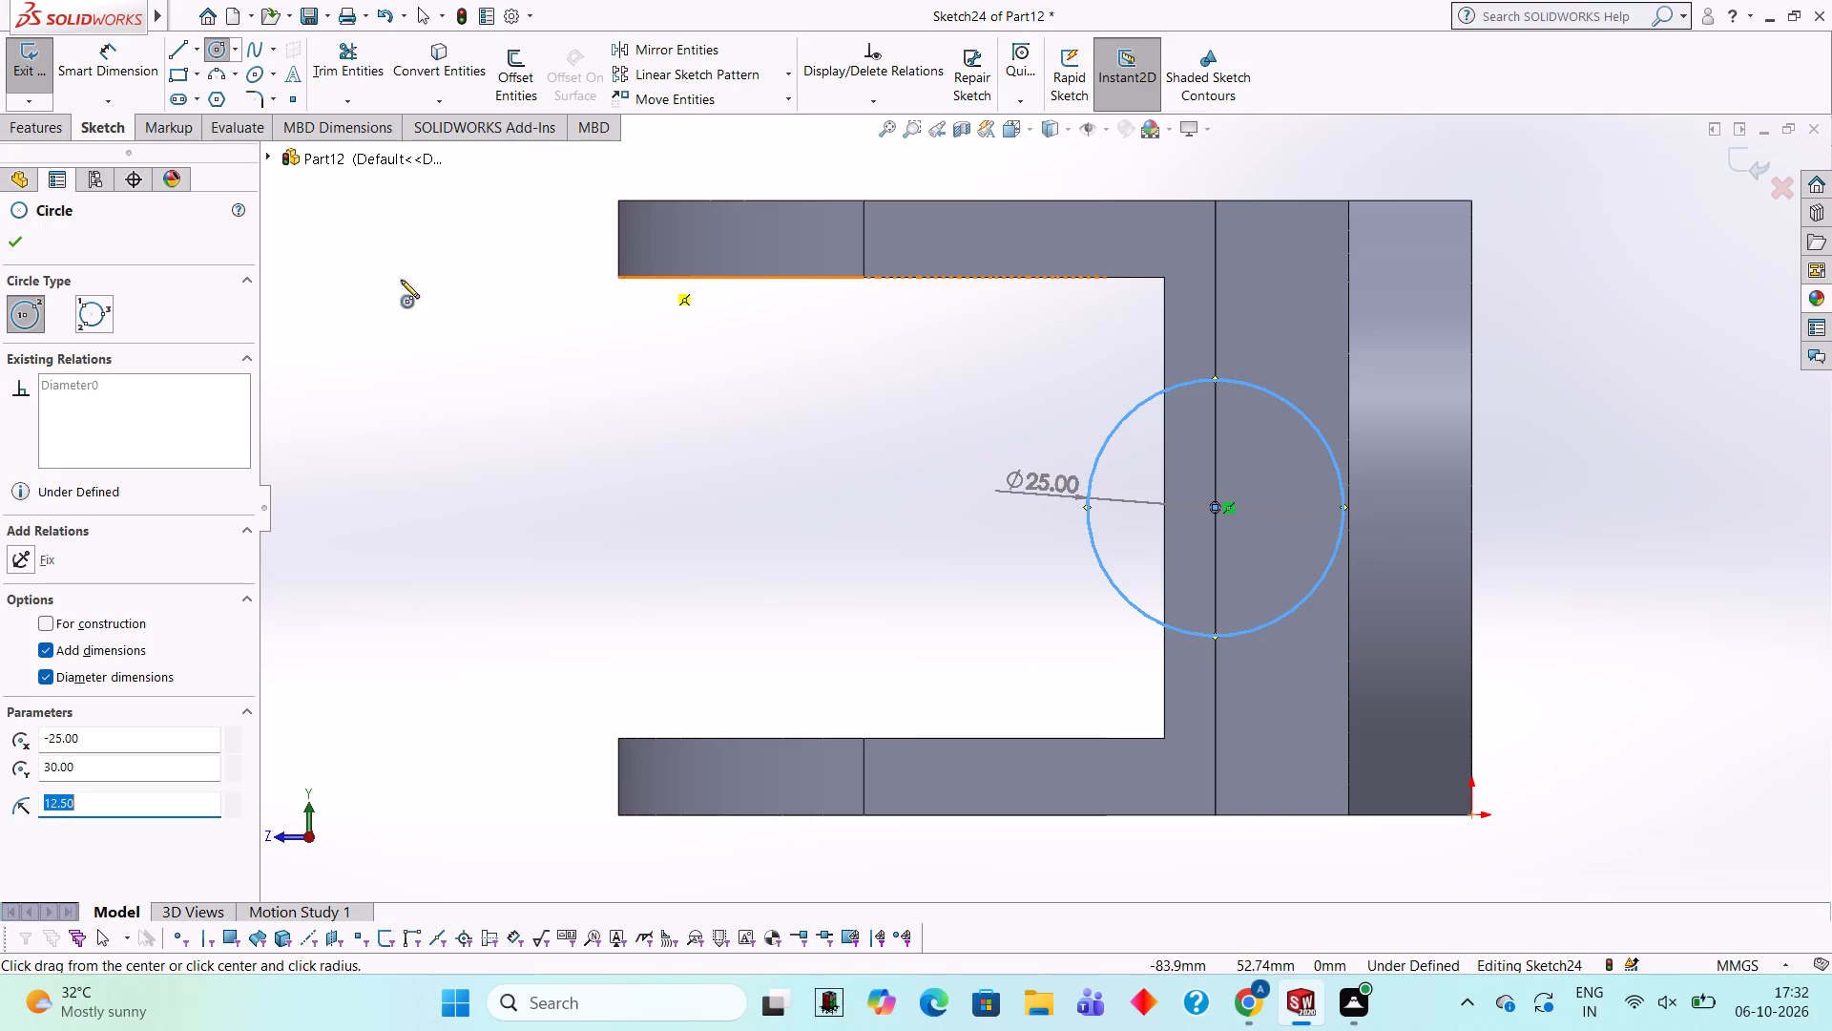
Close the circle with a 25 mm vertical line across its diameter and trim away the half lying outside the step's face.
click(177, 39)
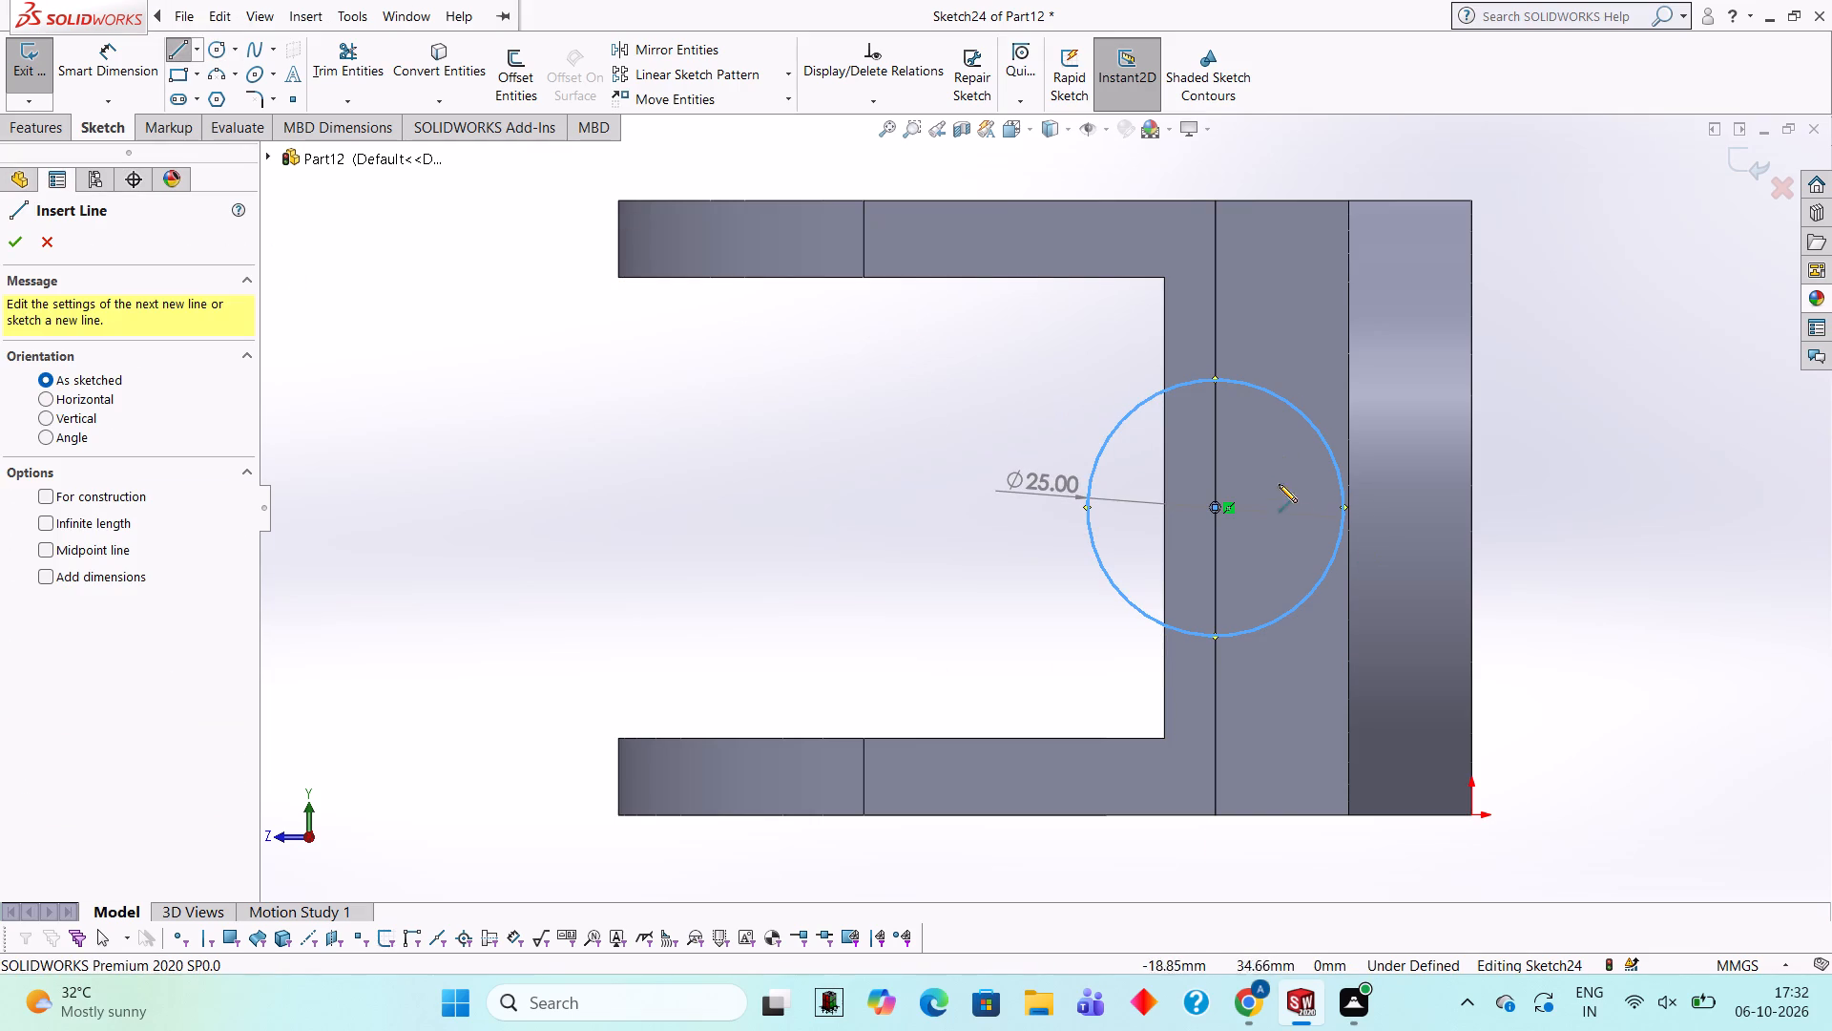
click(1216, 379)
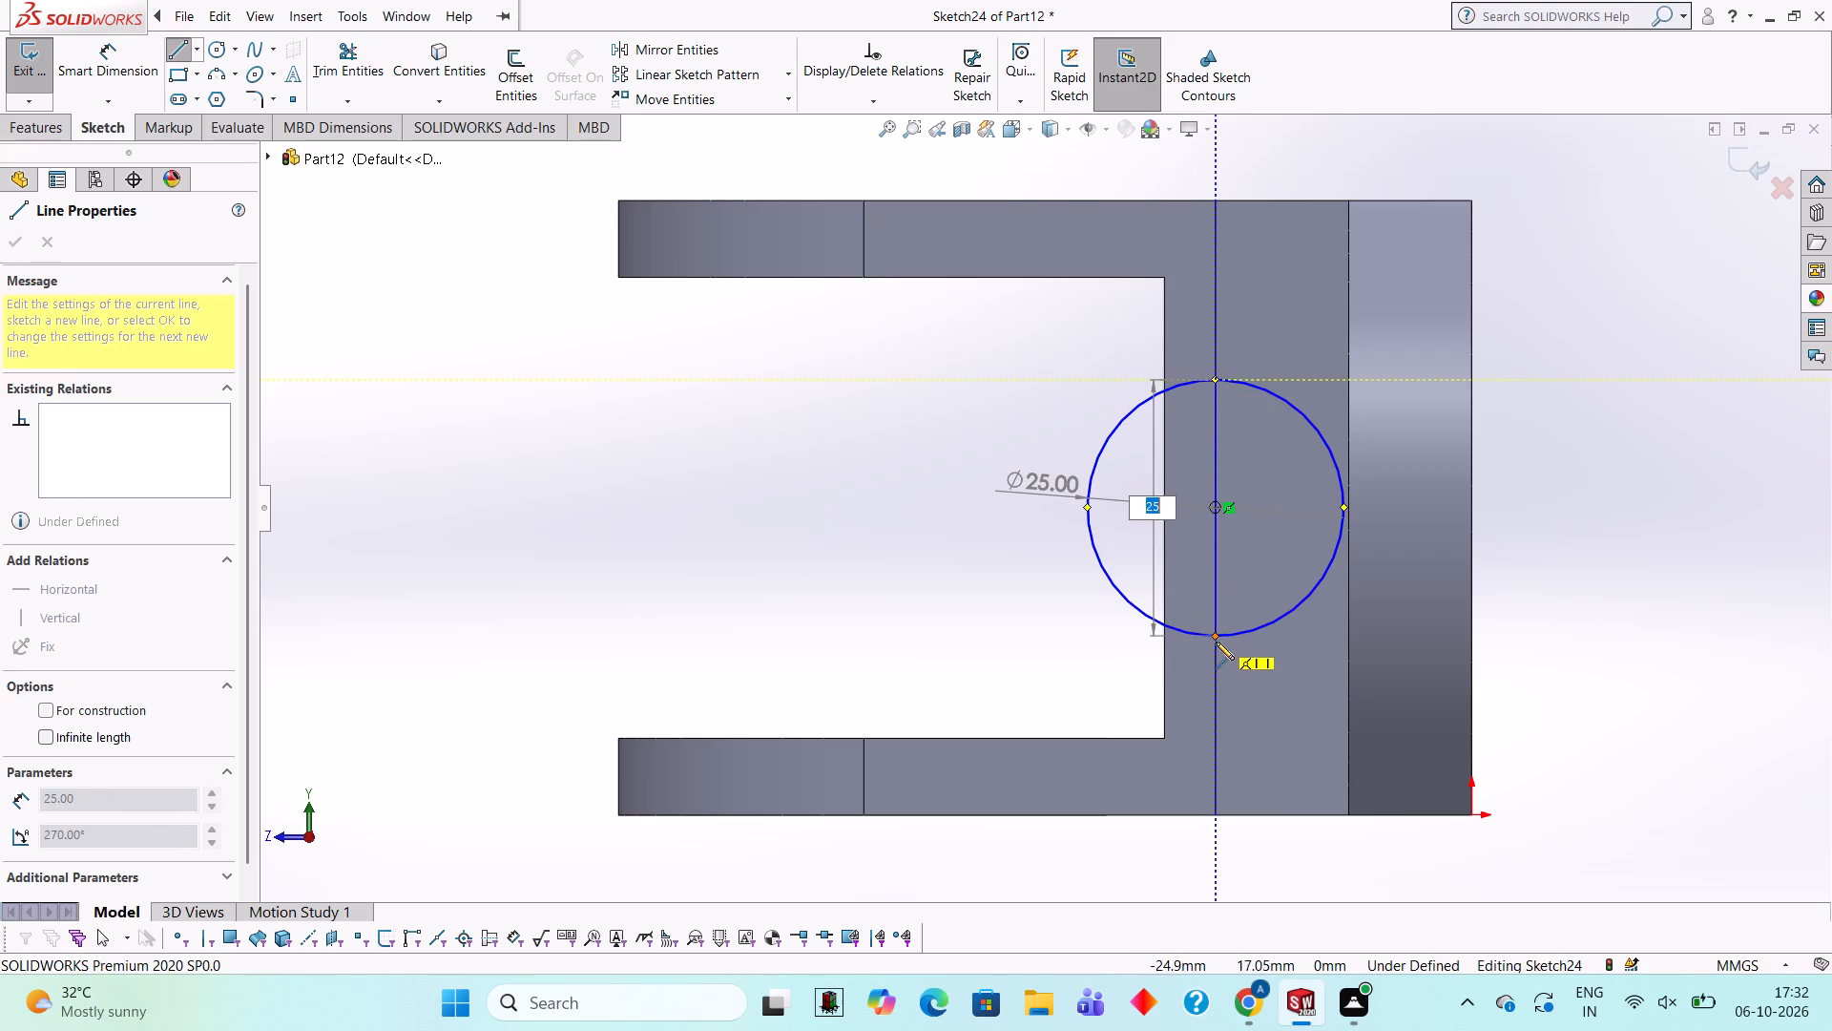
click(1215, 635)
key(Escape)
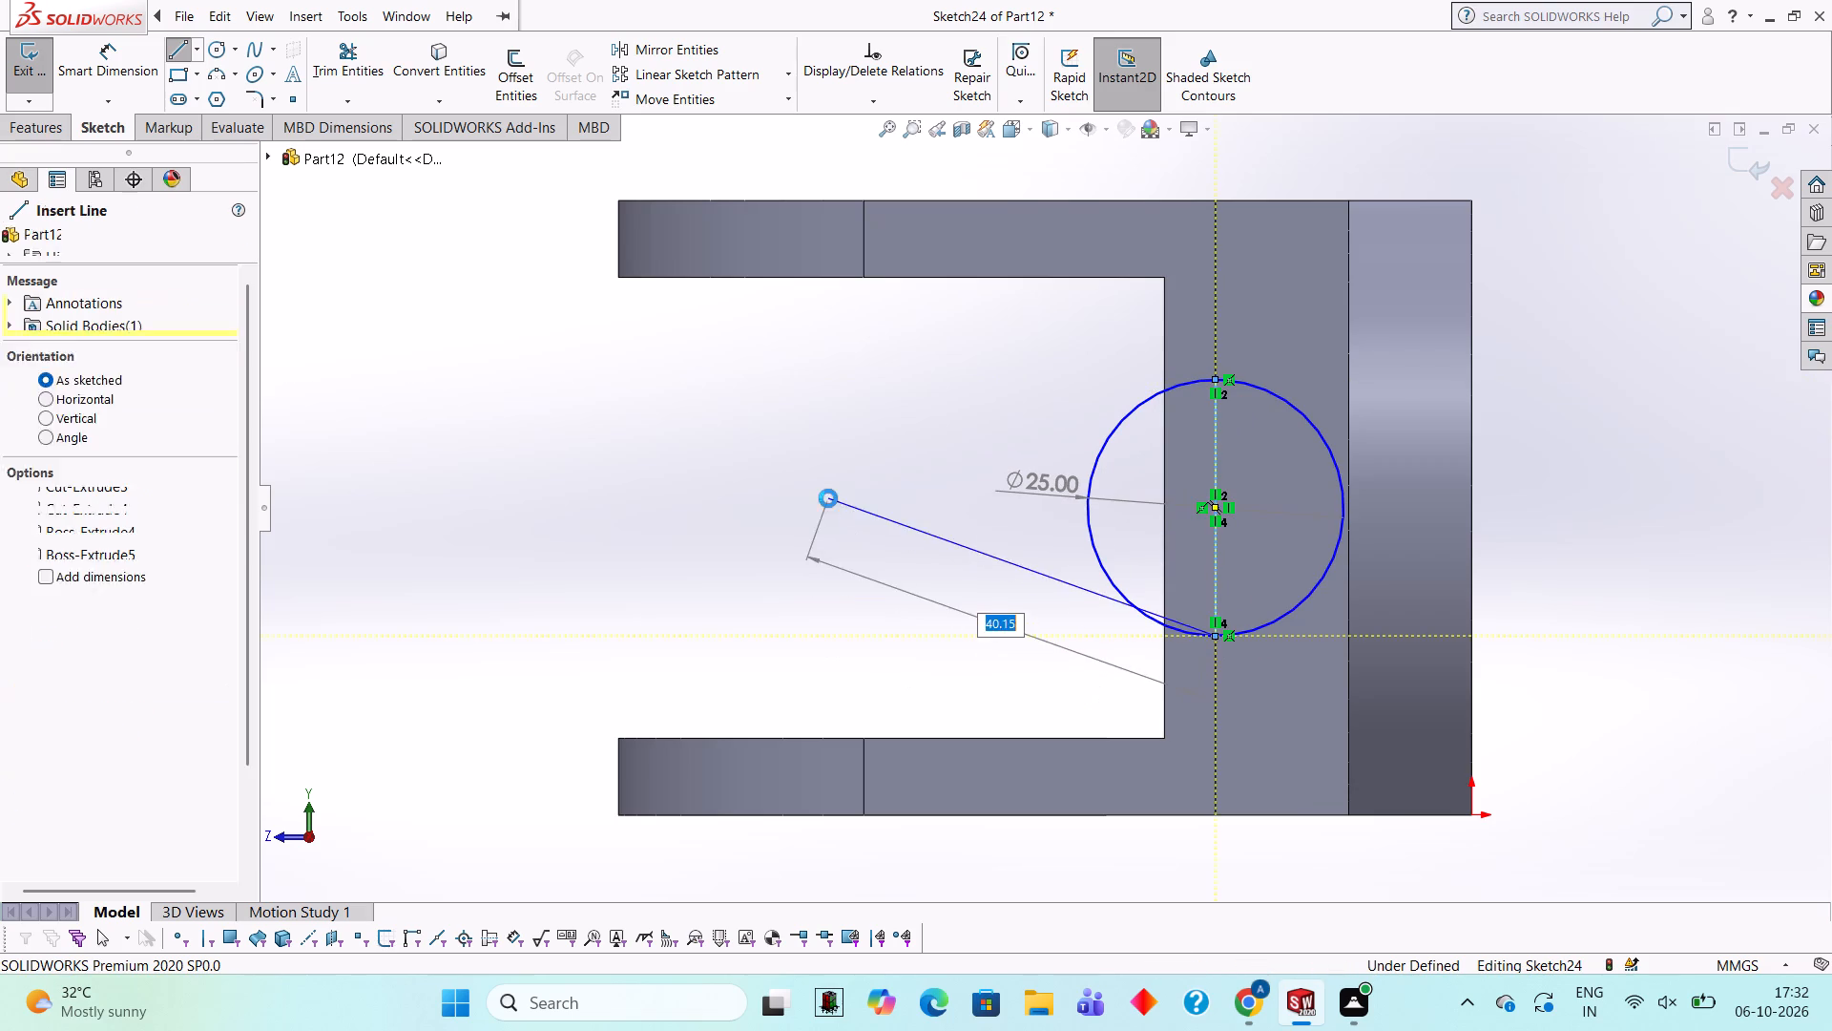
click(378, 73)
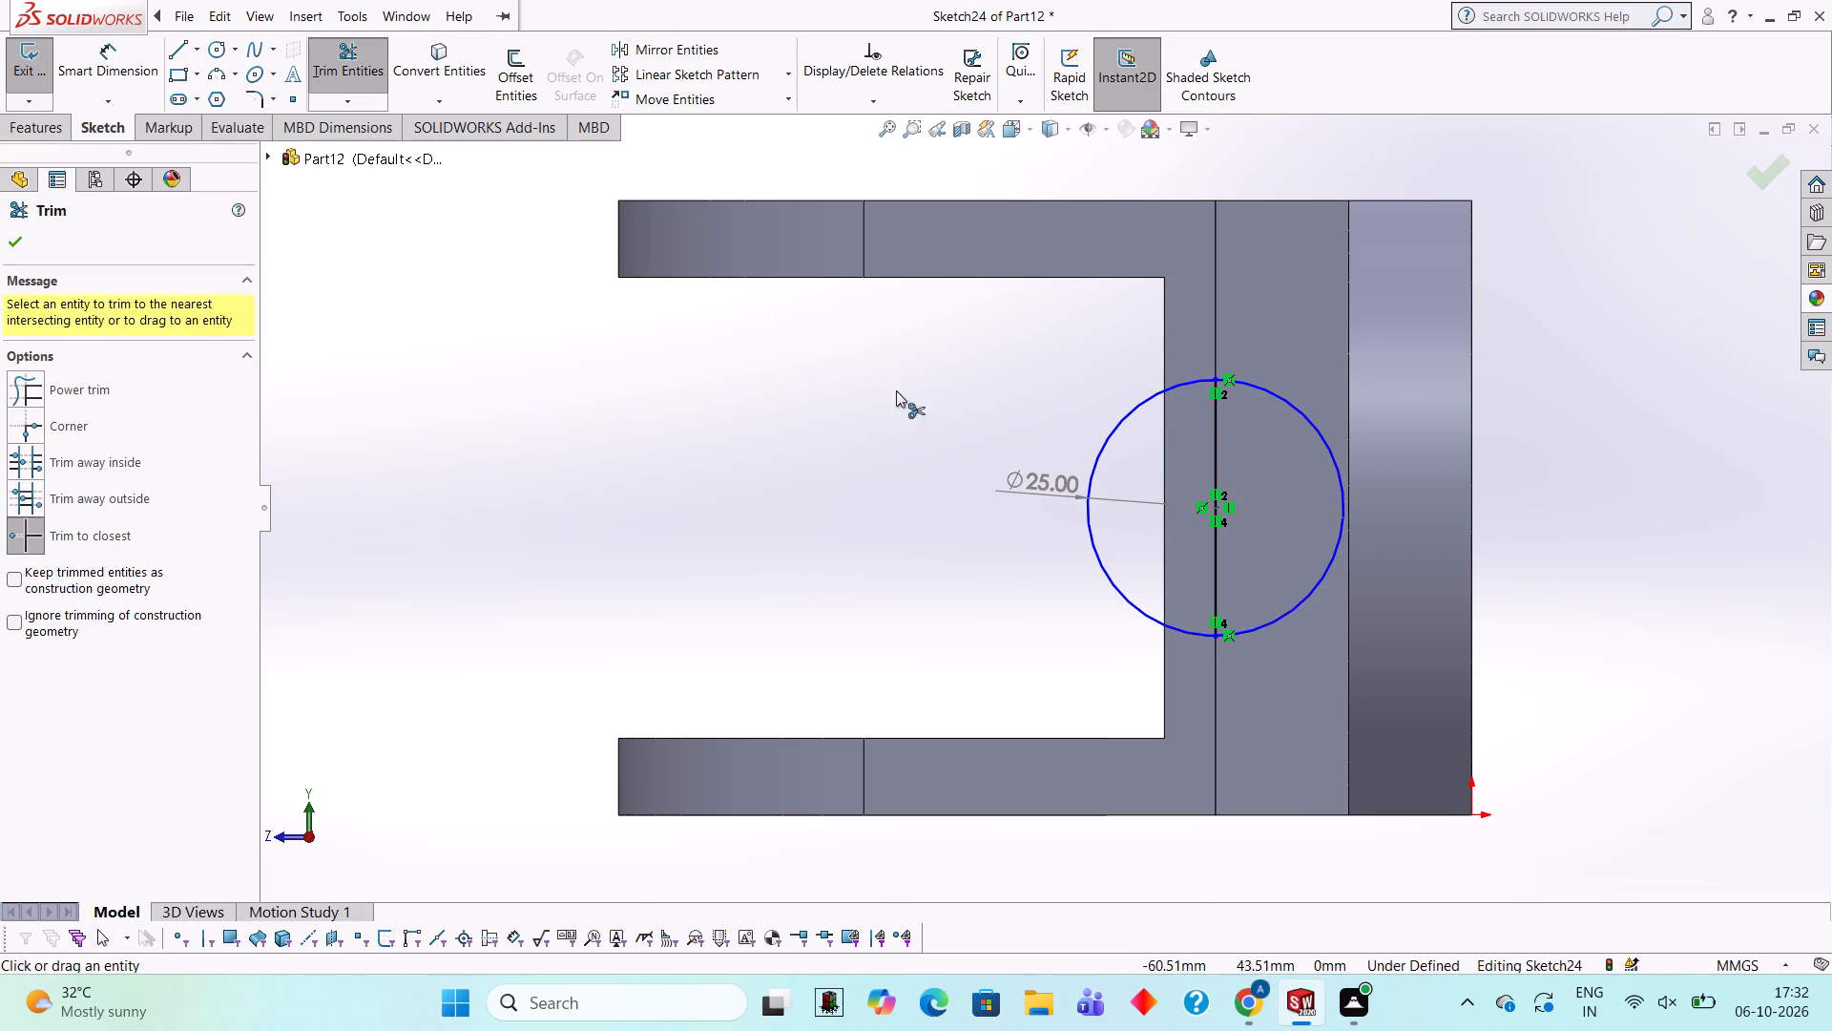
click(1106, 439)
Cut the half-circle profile 12 mm deep into the step with a blind extruded cut and check the recess.
middle_drag(1134, 453, 1166, 468)
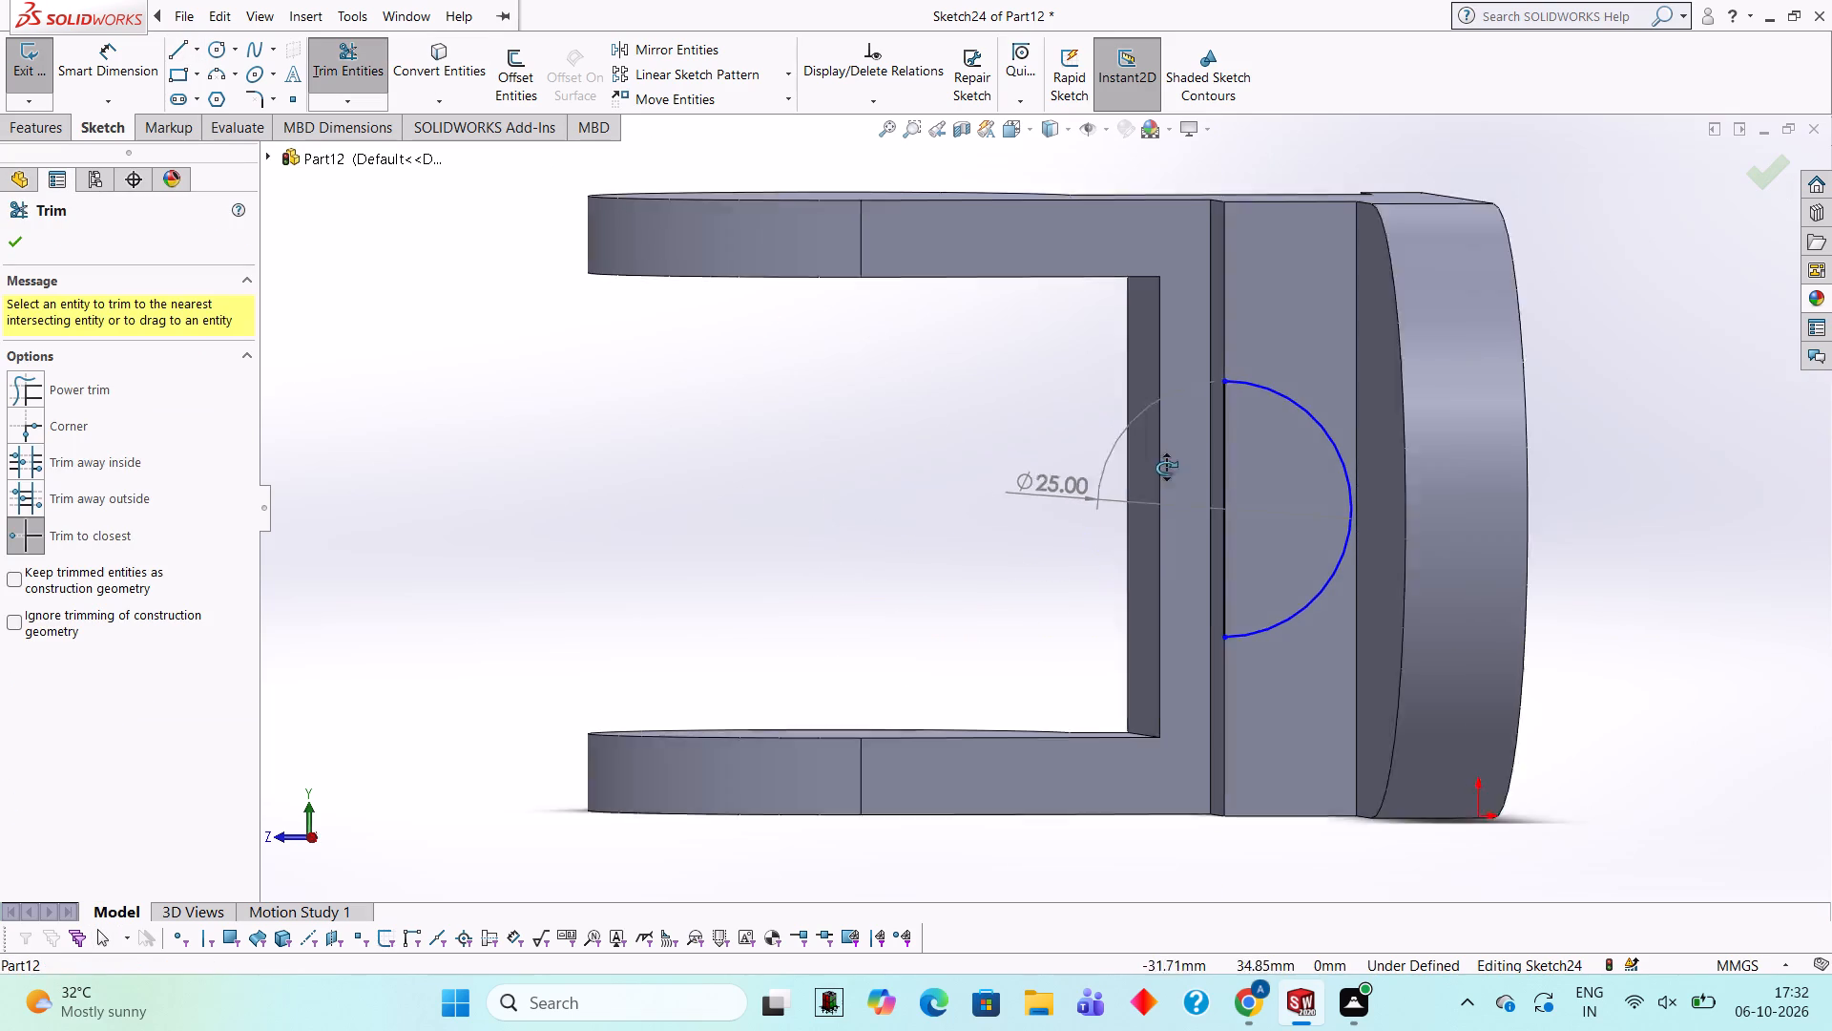
middle_drag(1166, 468, 1225, 498)
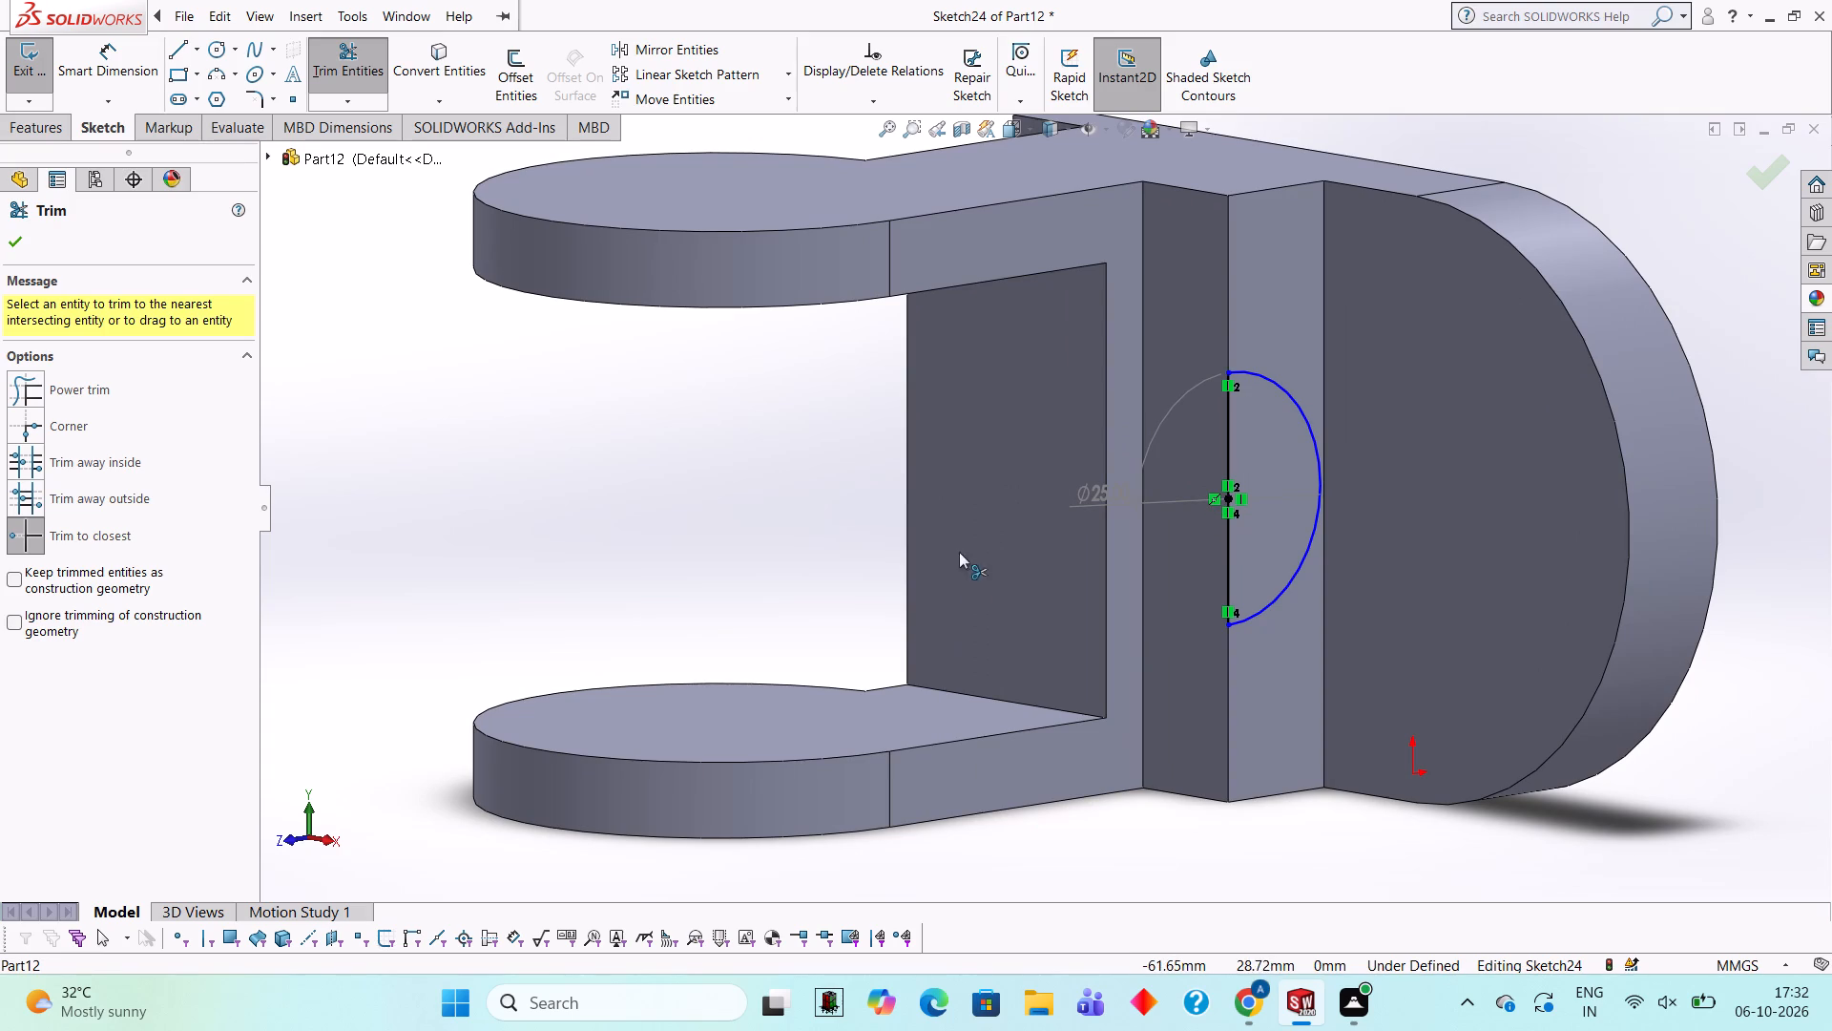
middle_drag(976, 558, 1058, 494)
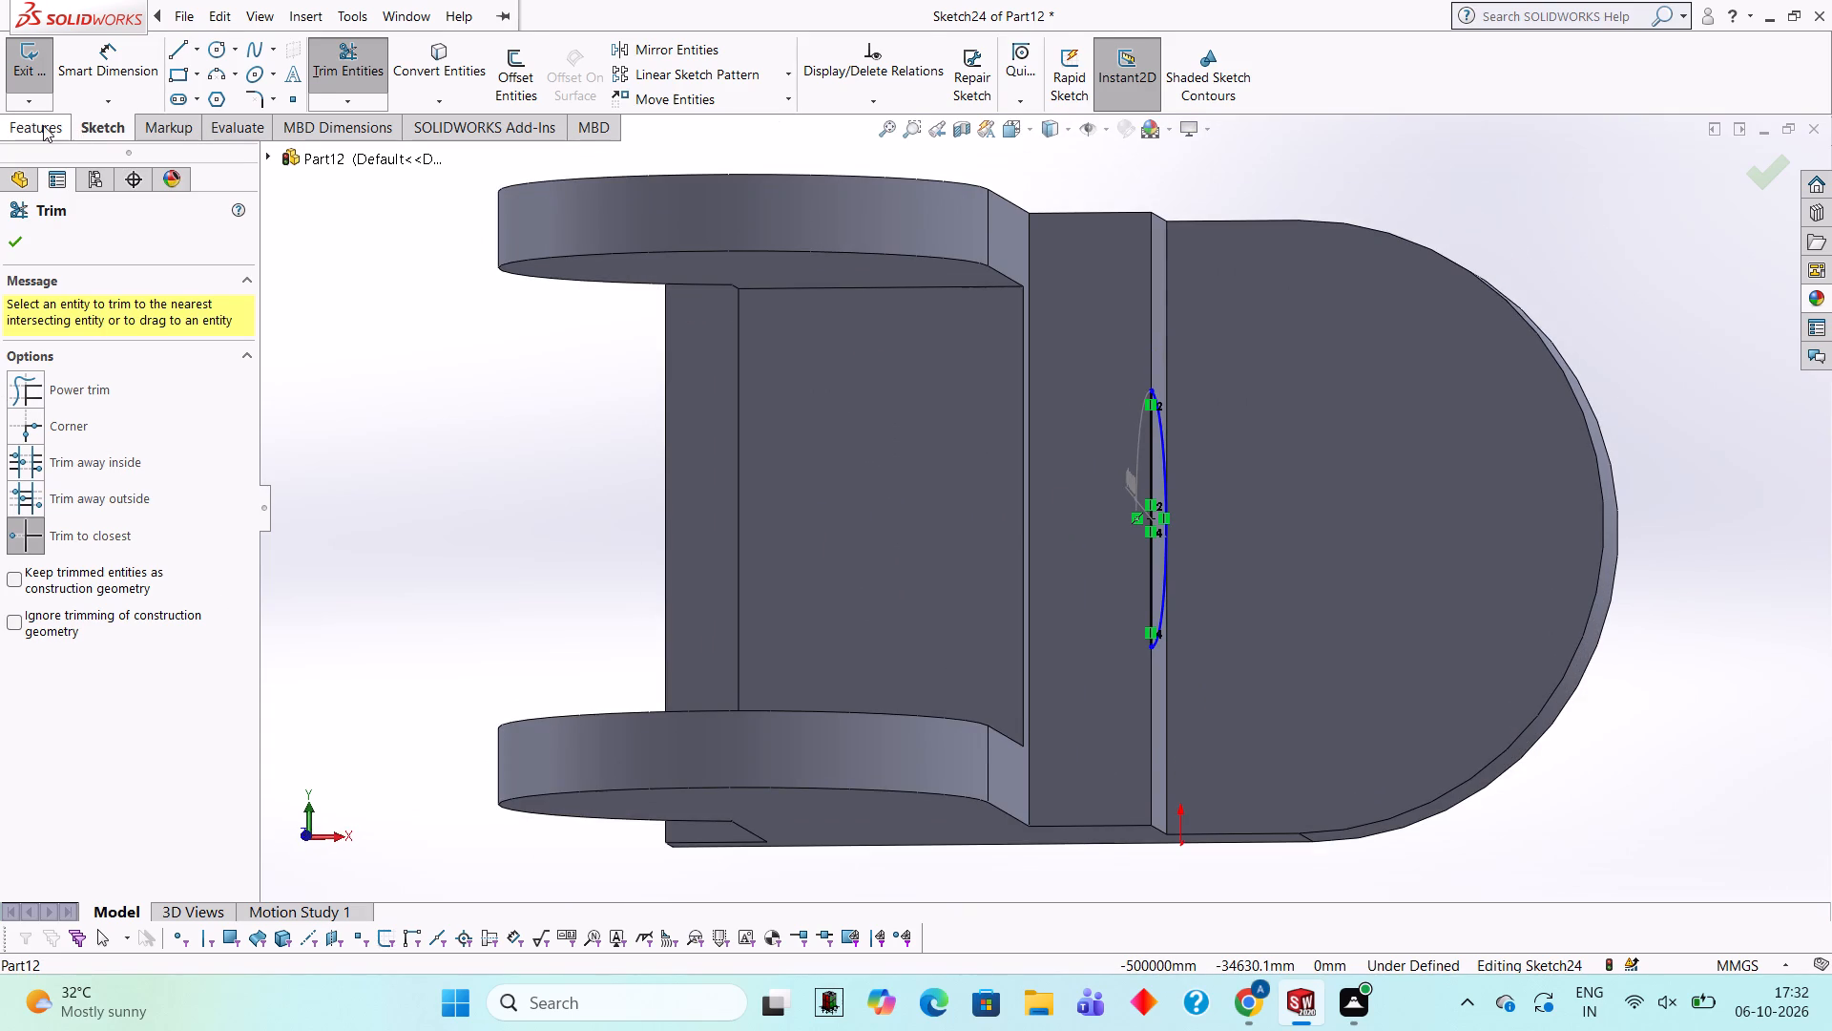
click(40, 125)
click(303, 69)
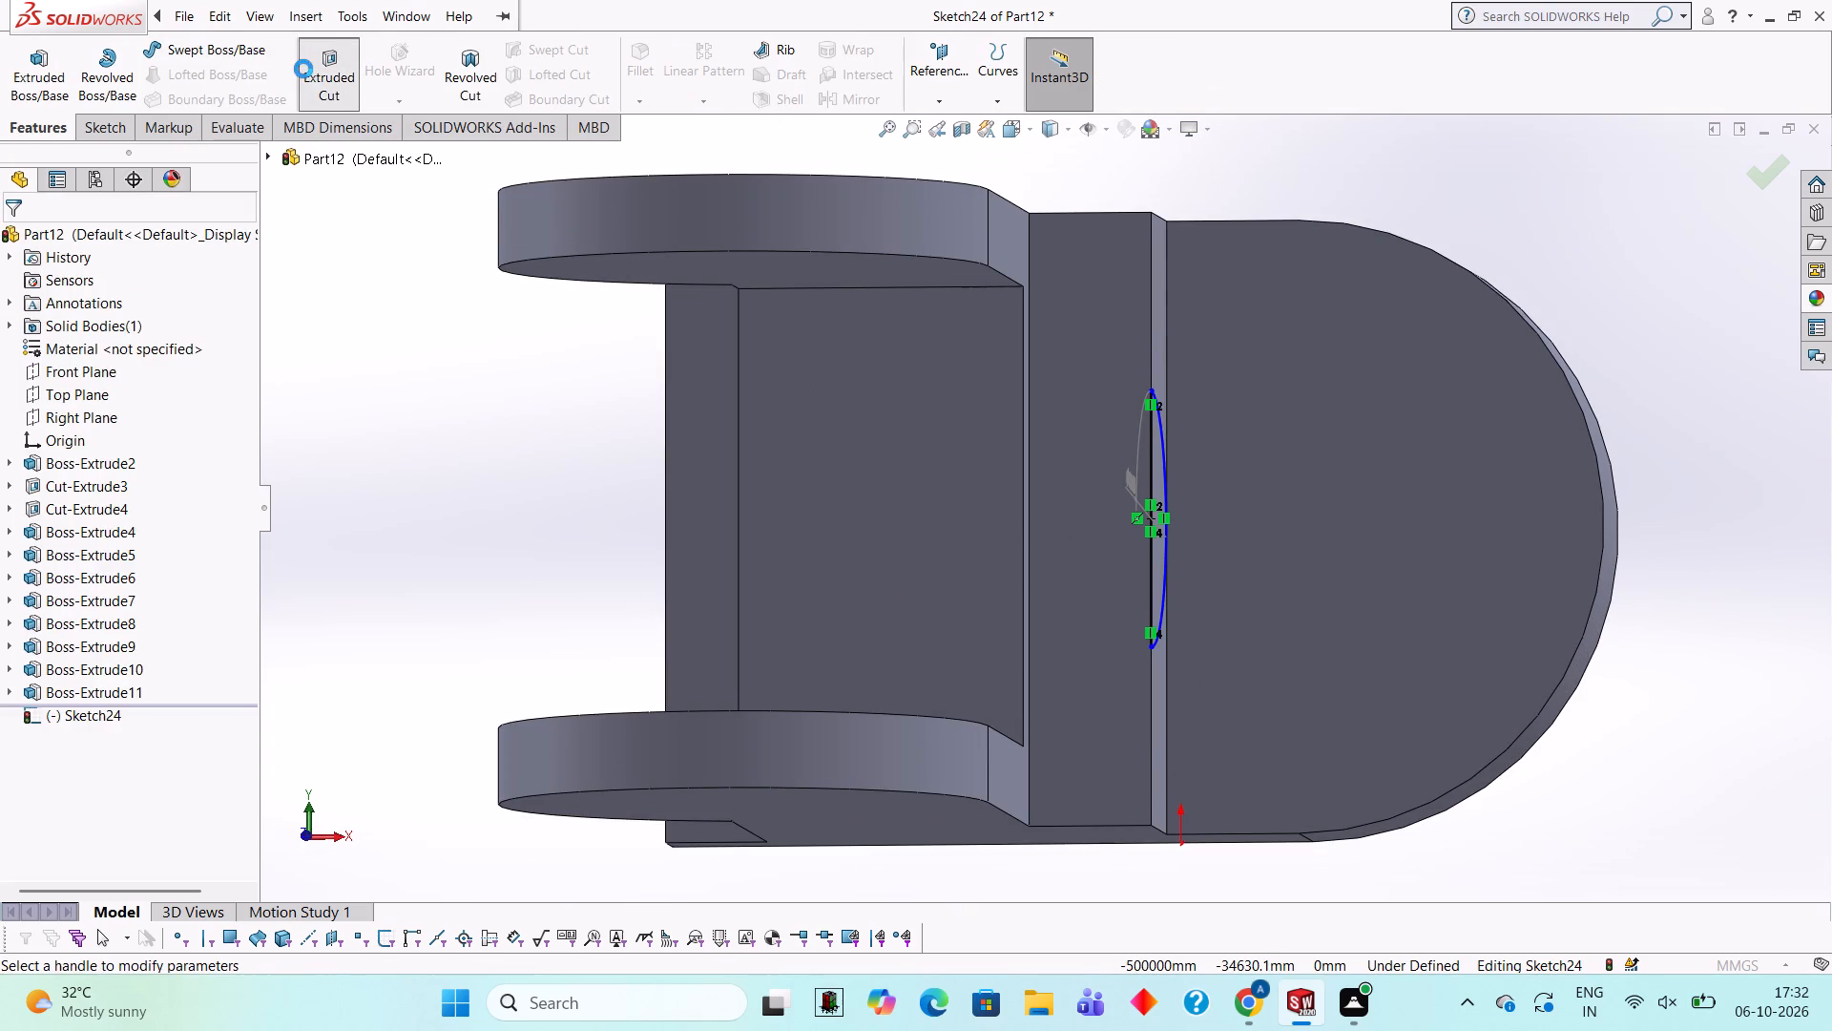
text(12)
key(Return)
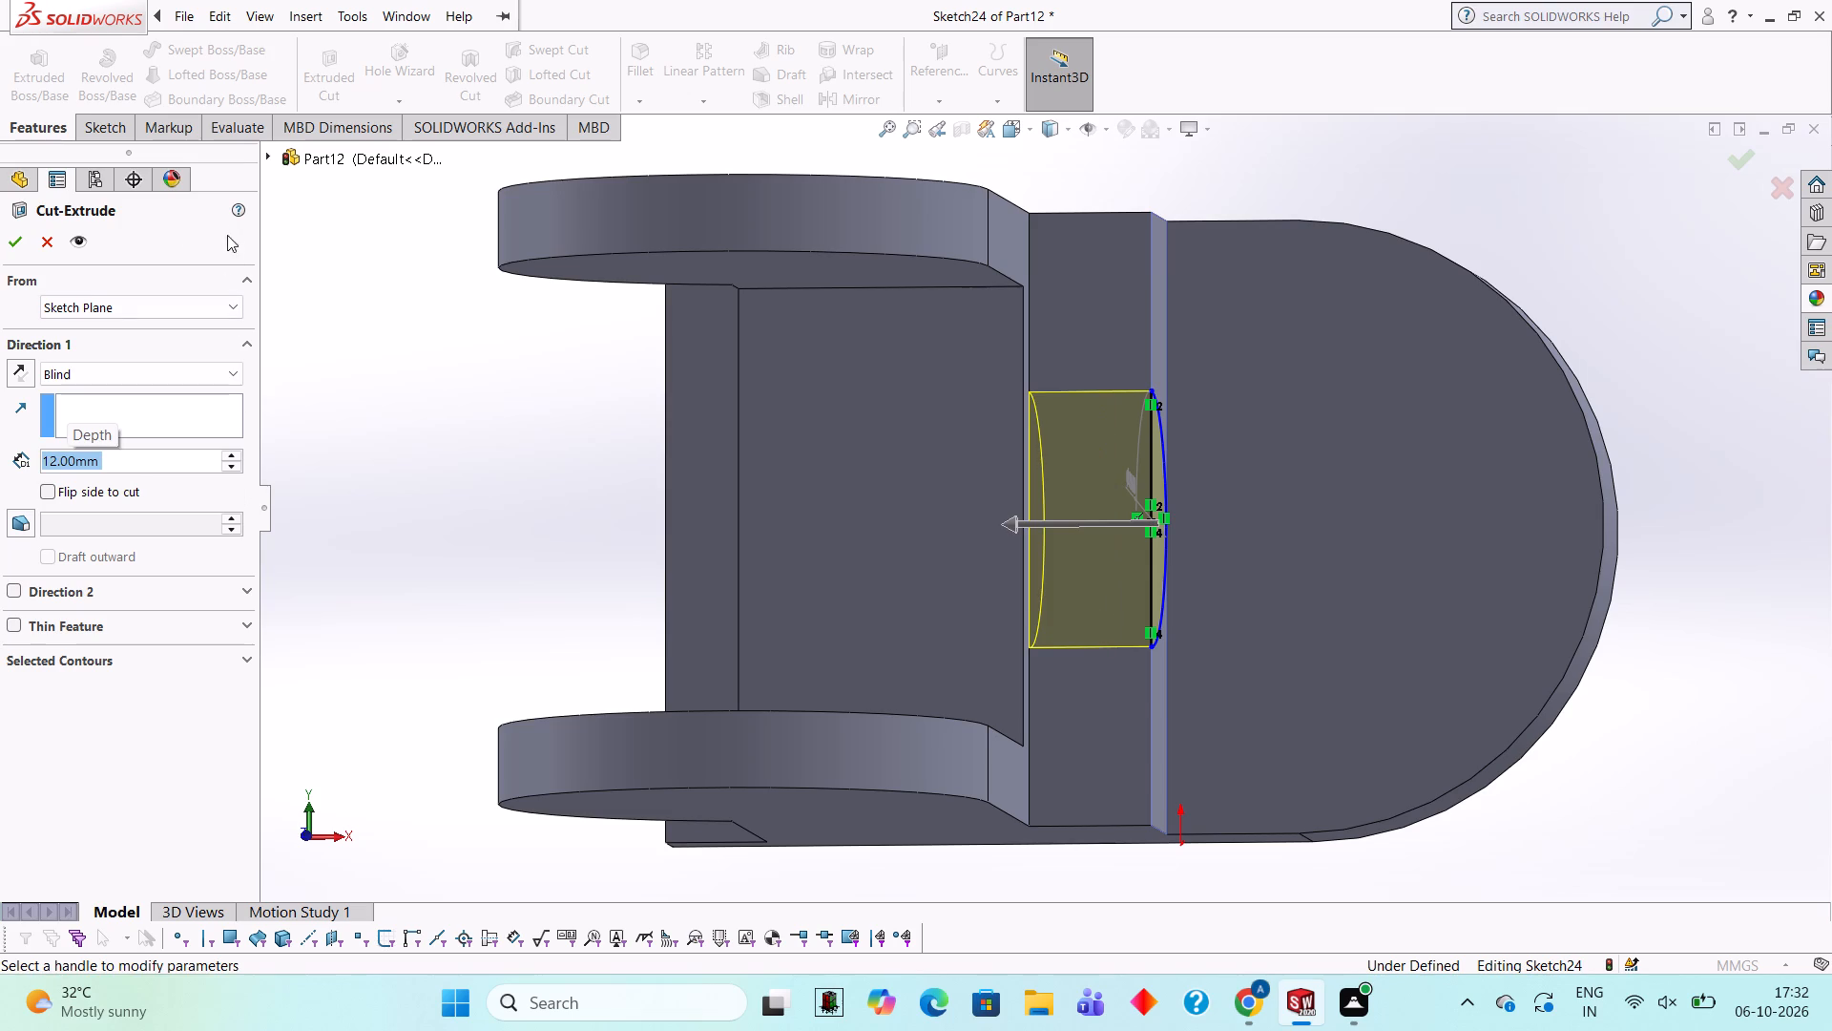
click(14, 245)
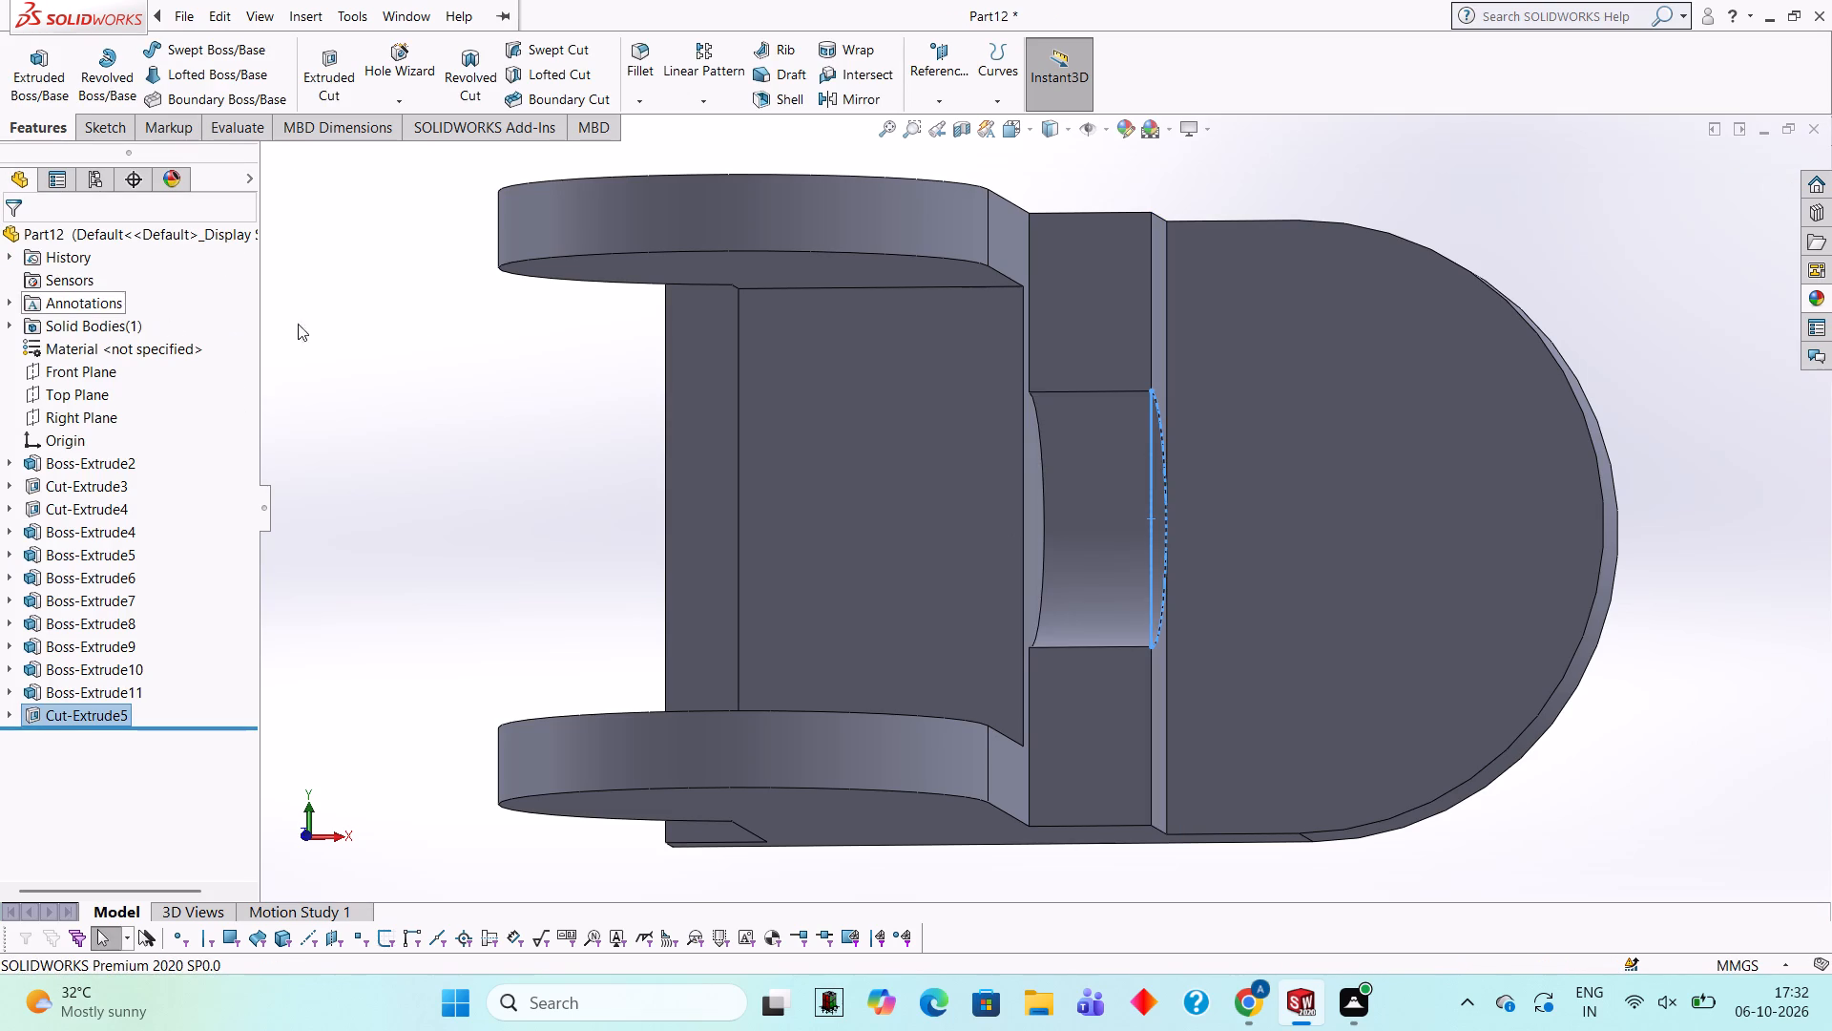
click(415, 322)
middle_drag(980, 423, 860, 493)
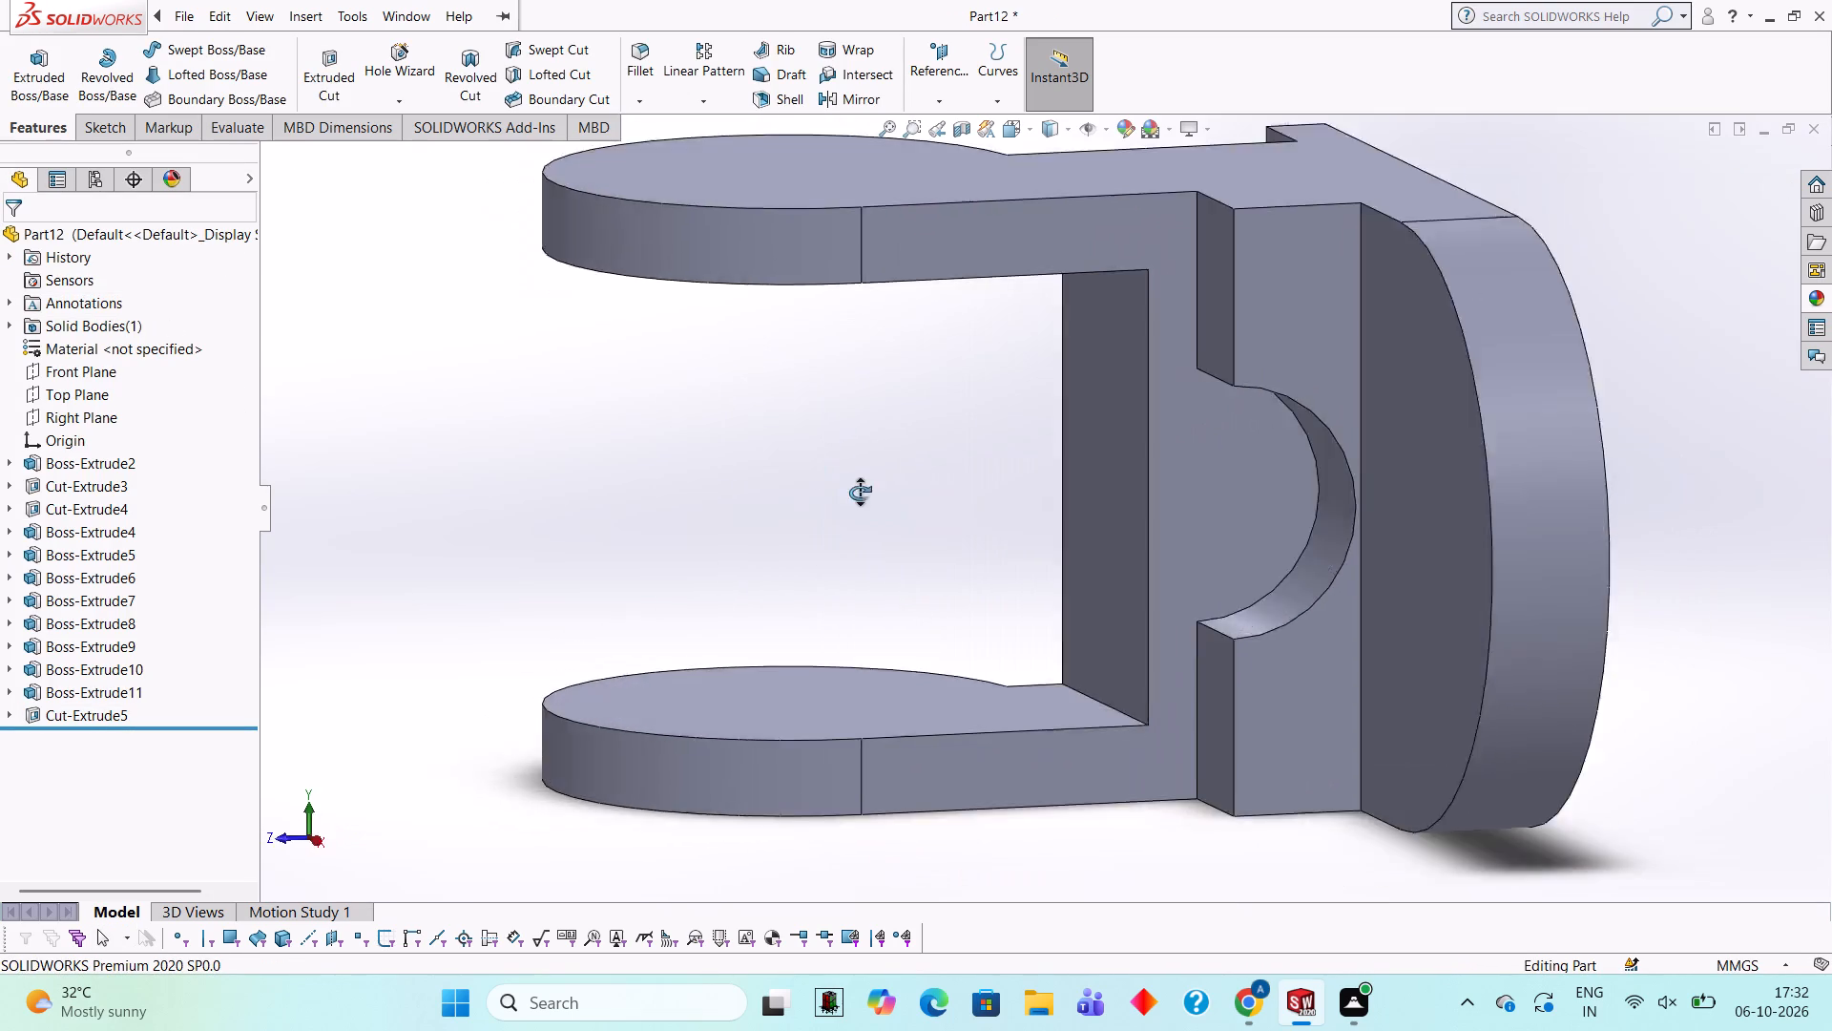
middle_drag(860, 493, 955, 353)
middle_drag(998, 371, 1025, 369)
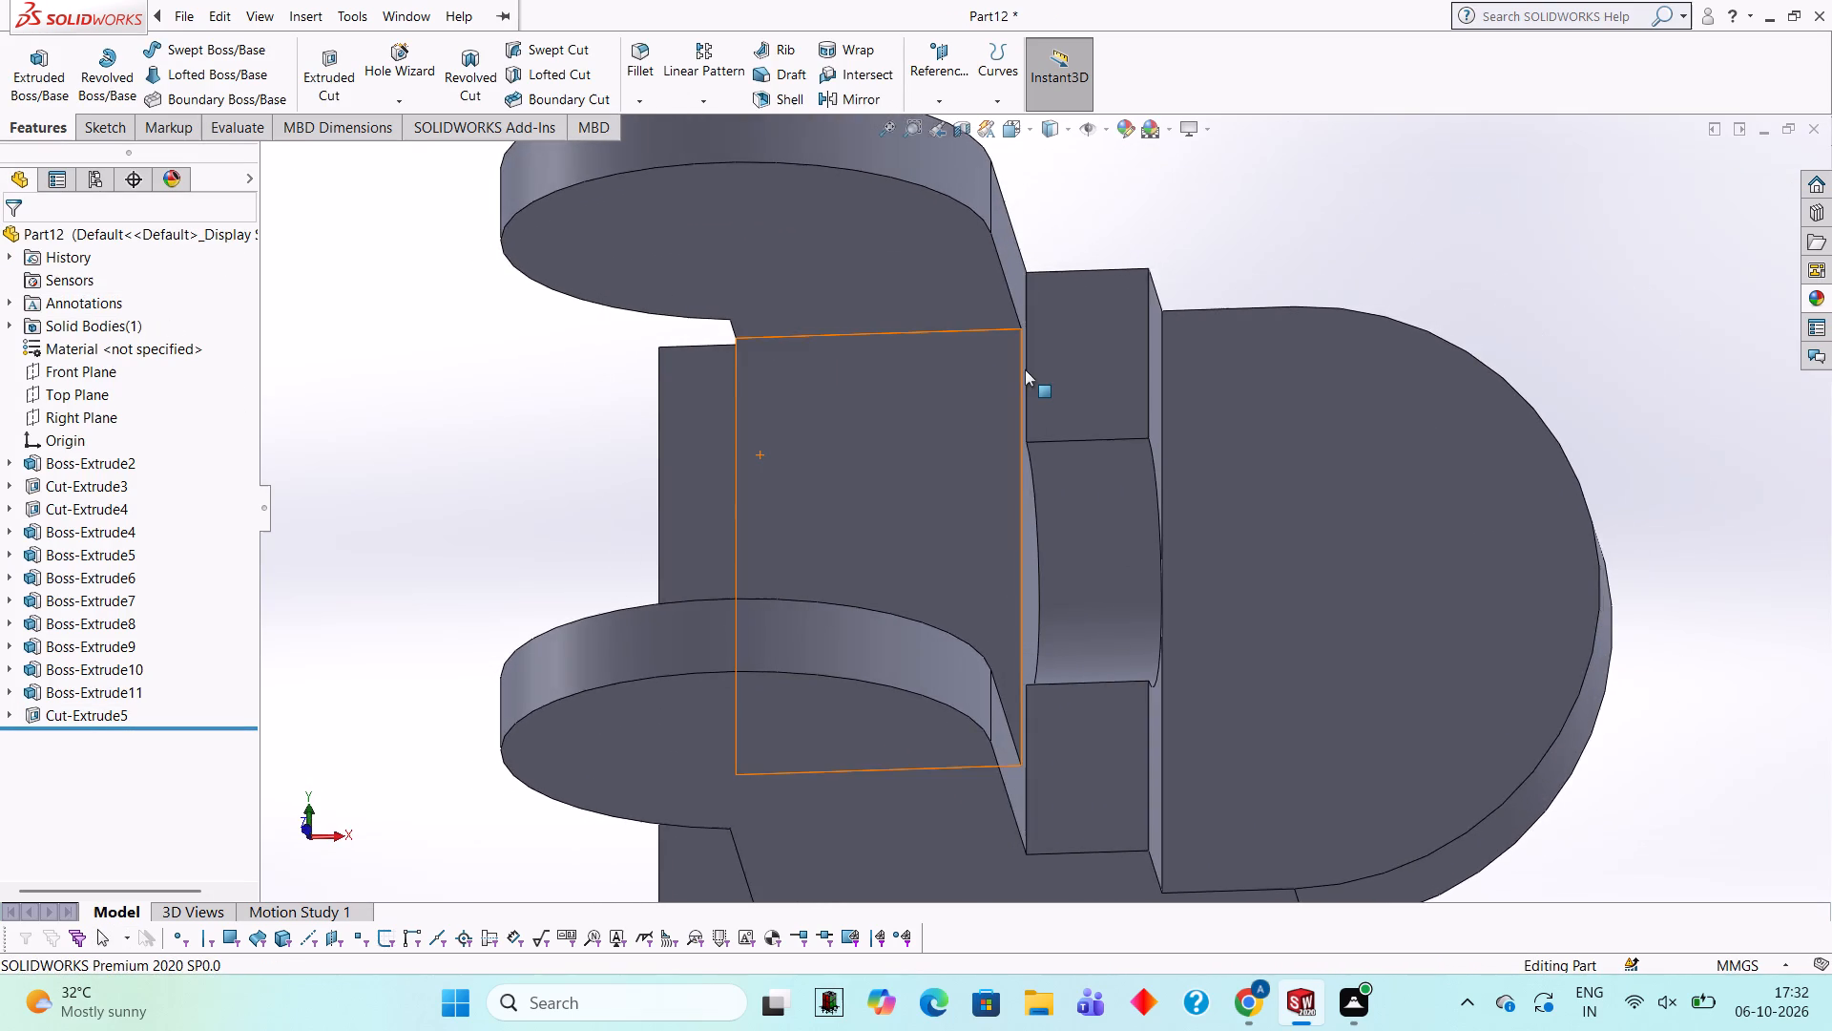
scroll(1025, 369, up, 2)
middle_drag(1025, 369, 983, 411)
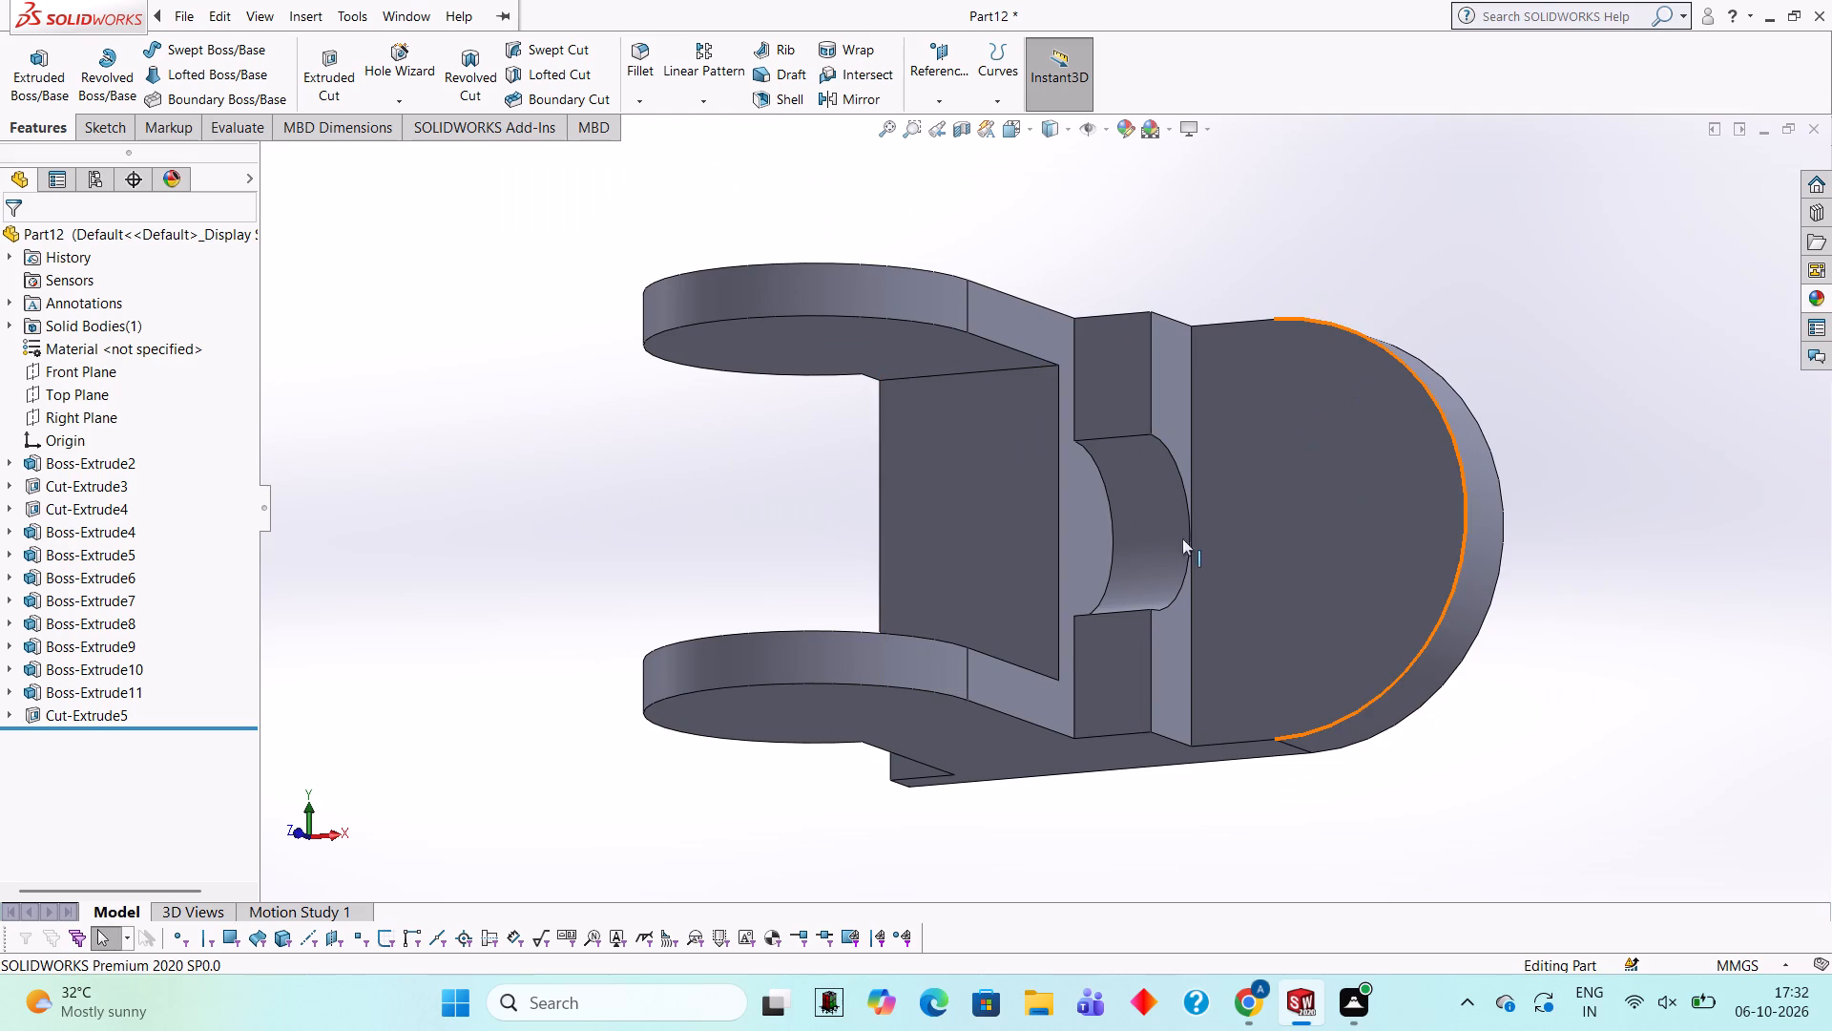
Sketch on the outer side face of the lugged body a 15 mm horizontal line inward from the lug's straight edge, just above the step.
middle_drag(1103, 634, 1183, 470)
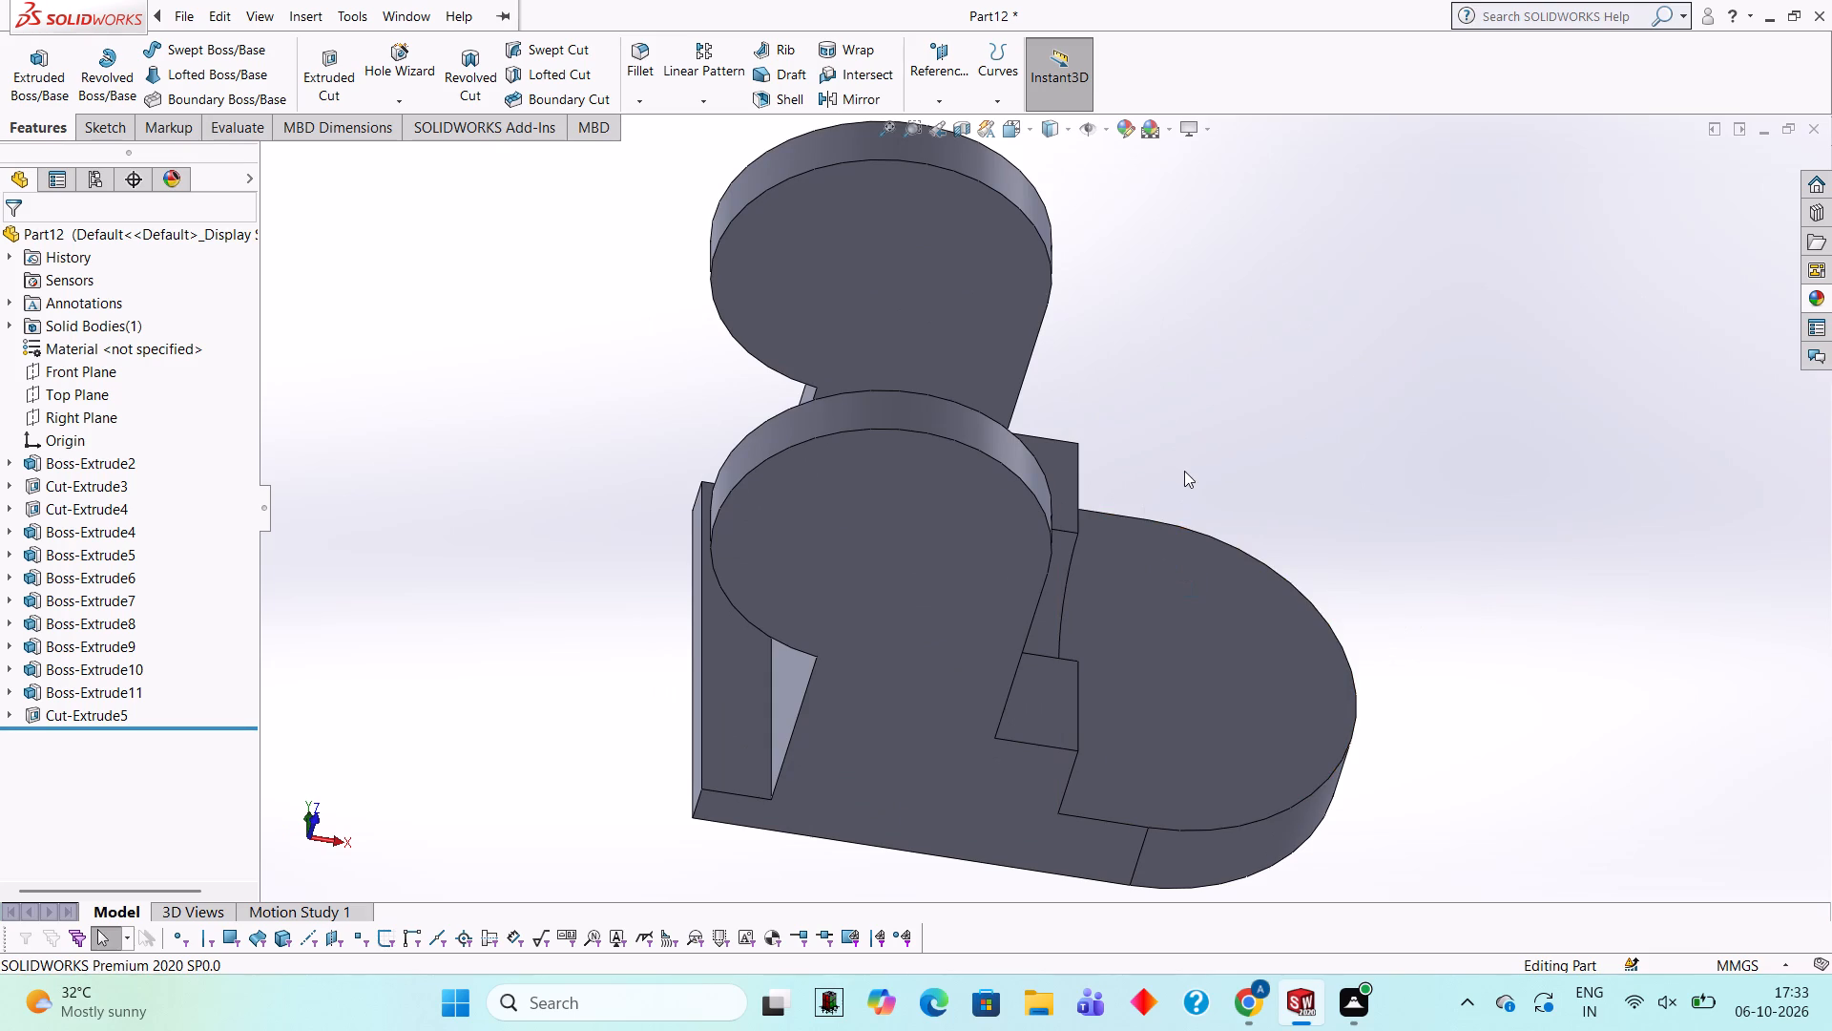
click(912, 713)
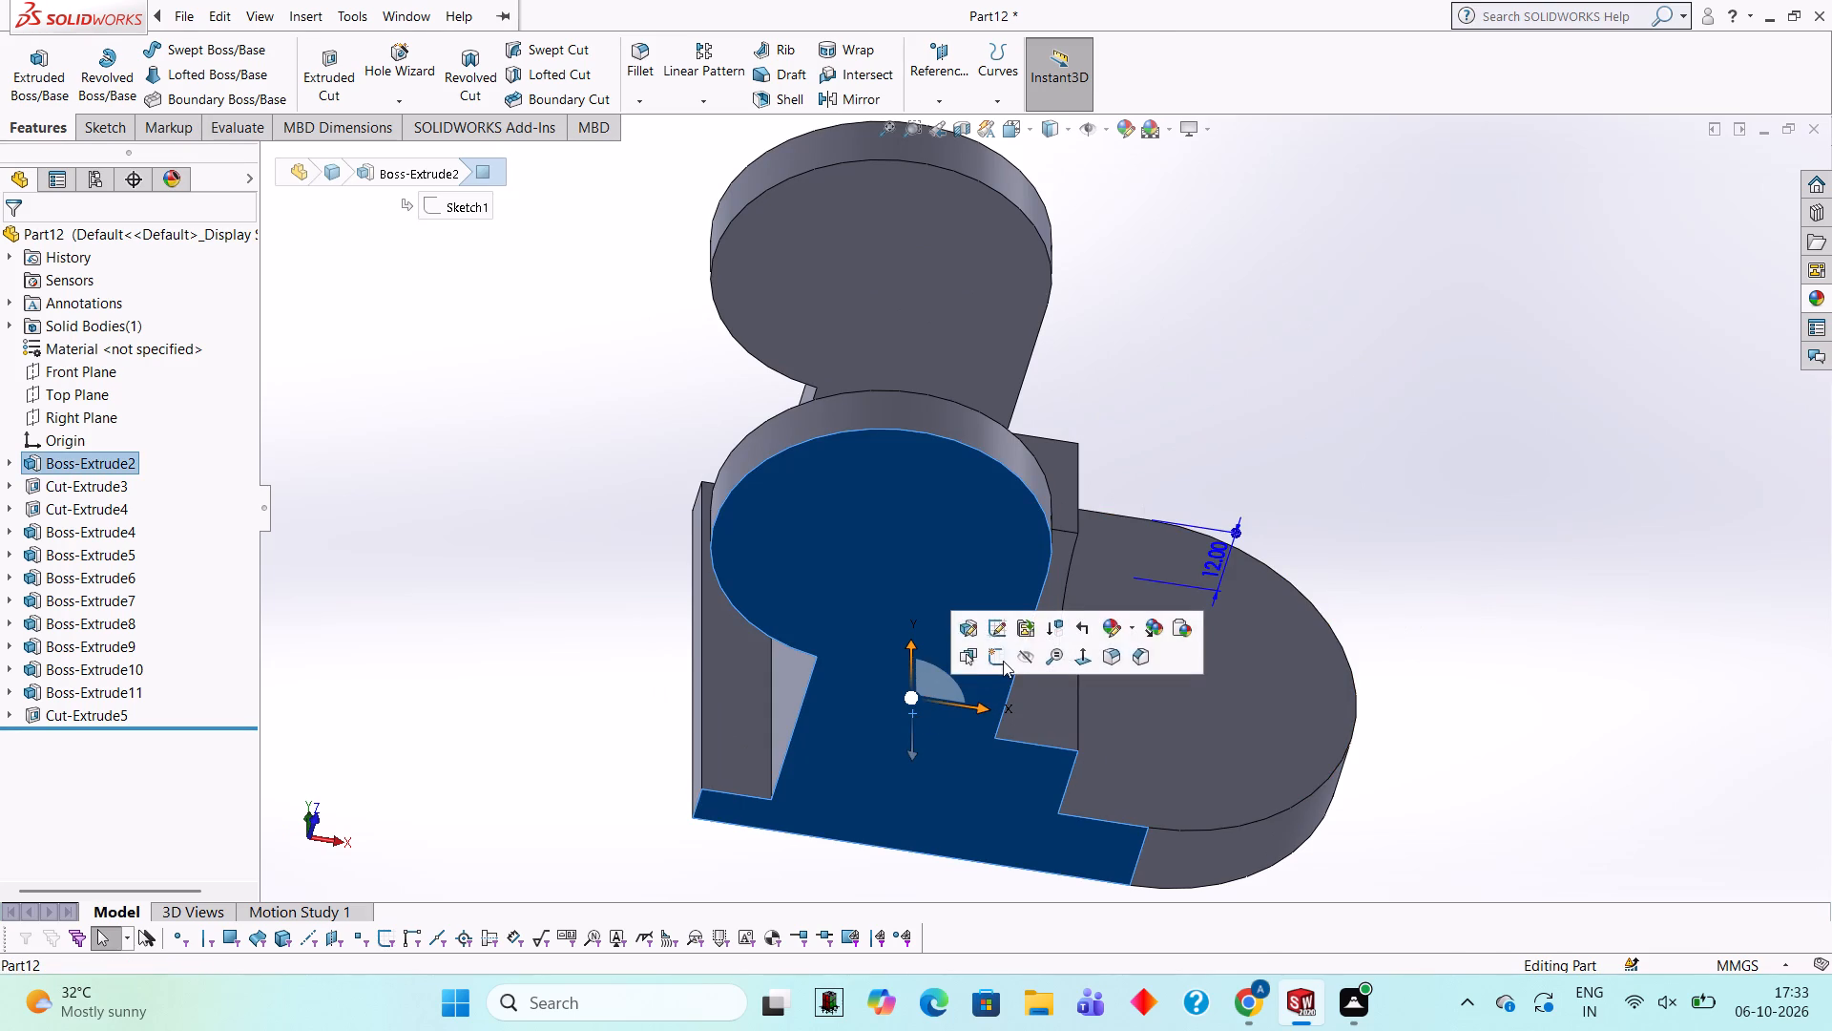
click(1003, 661)
key(ctrl+8)
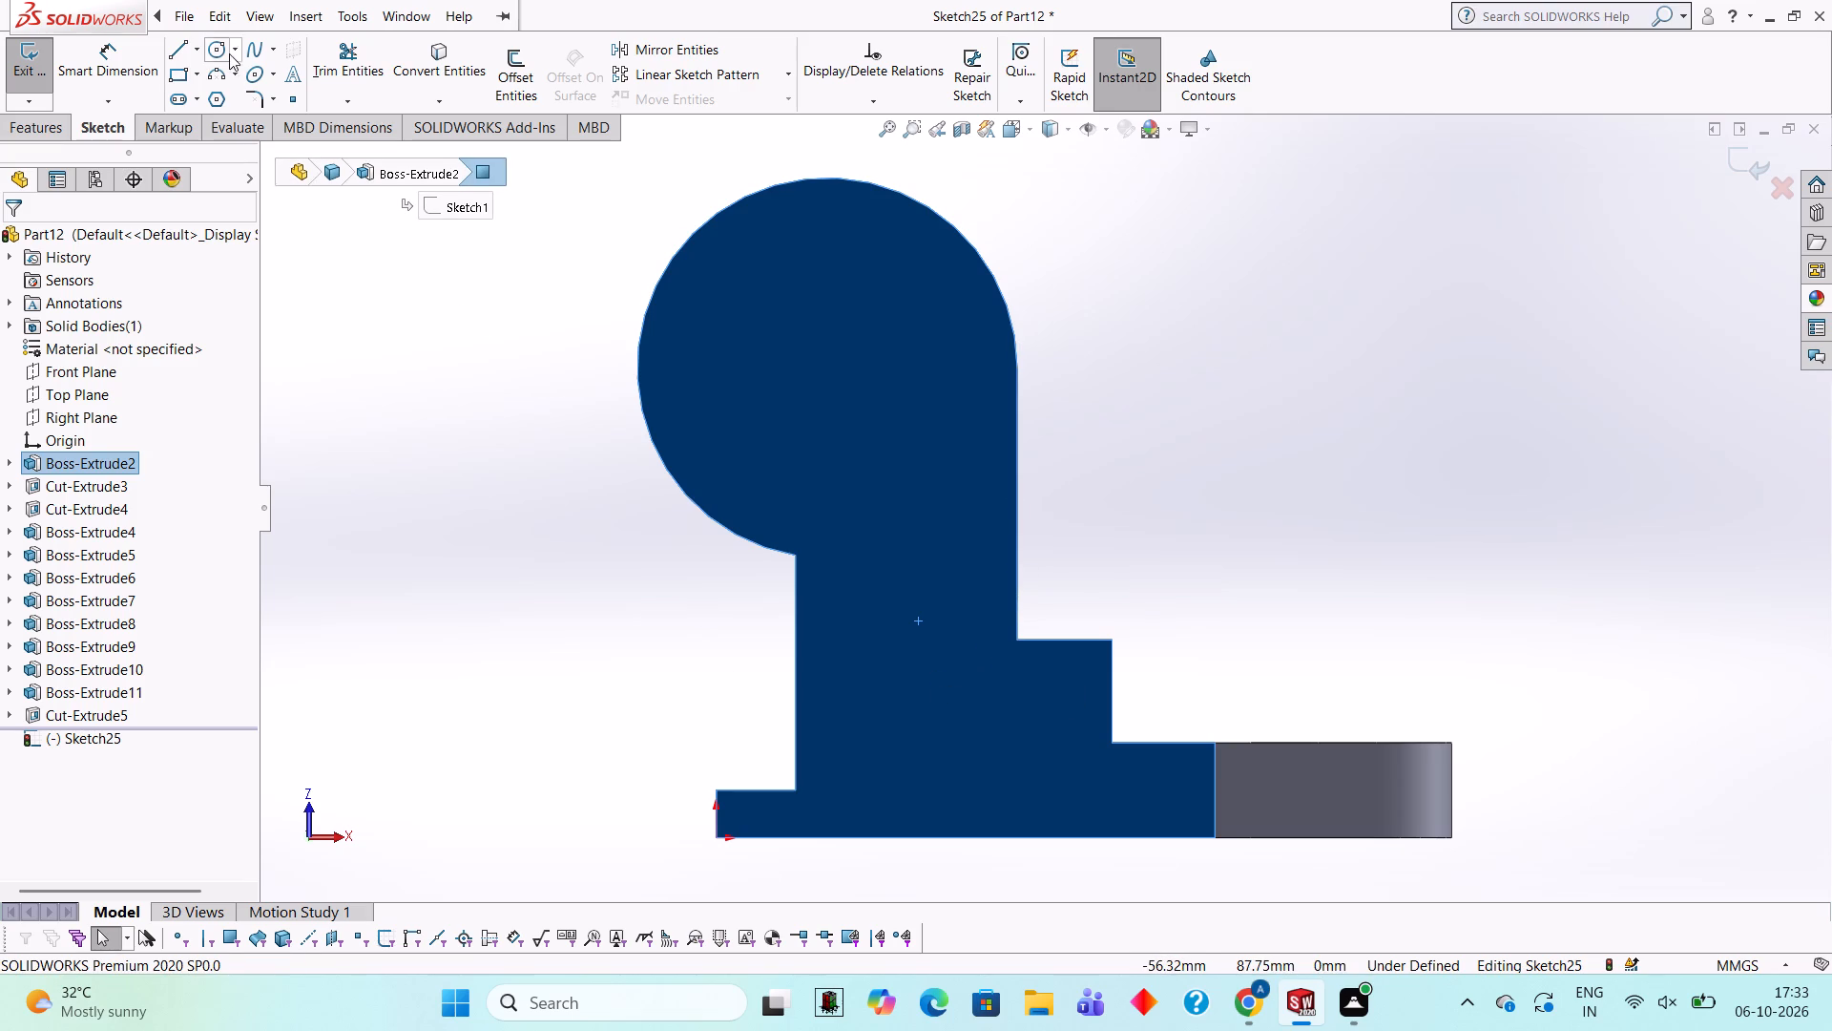
click(183, 43)
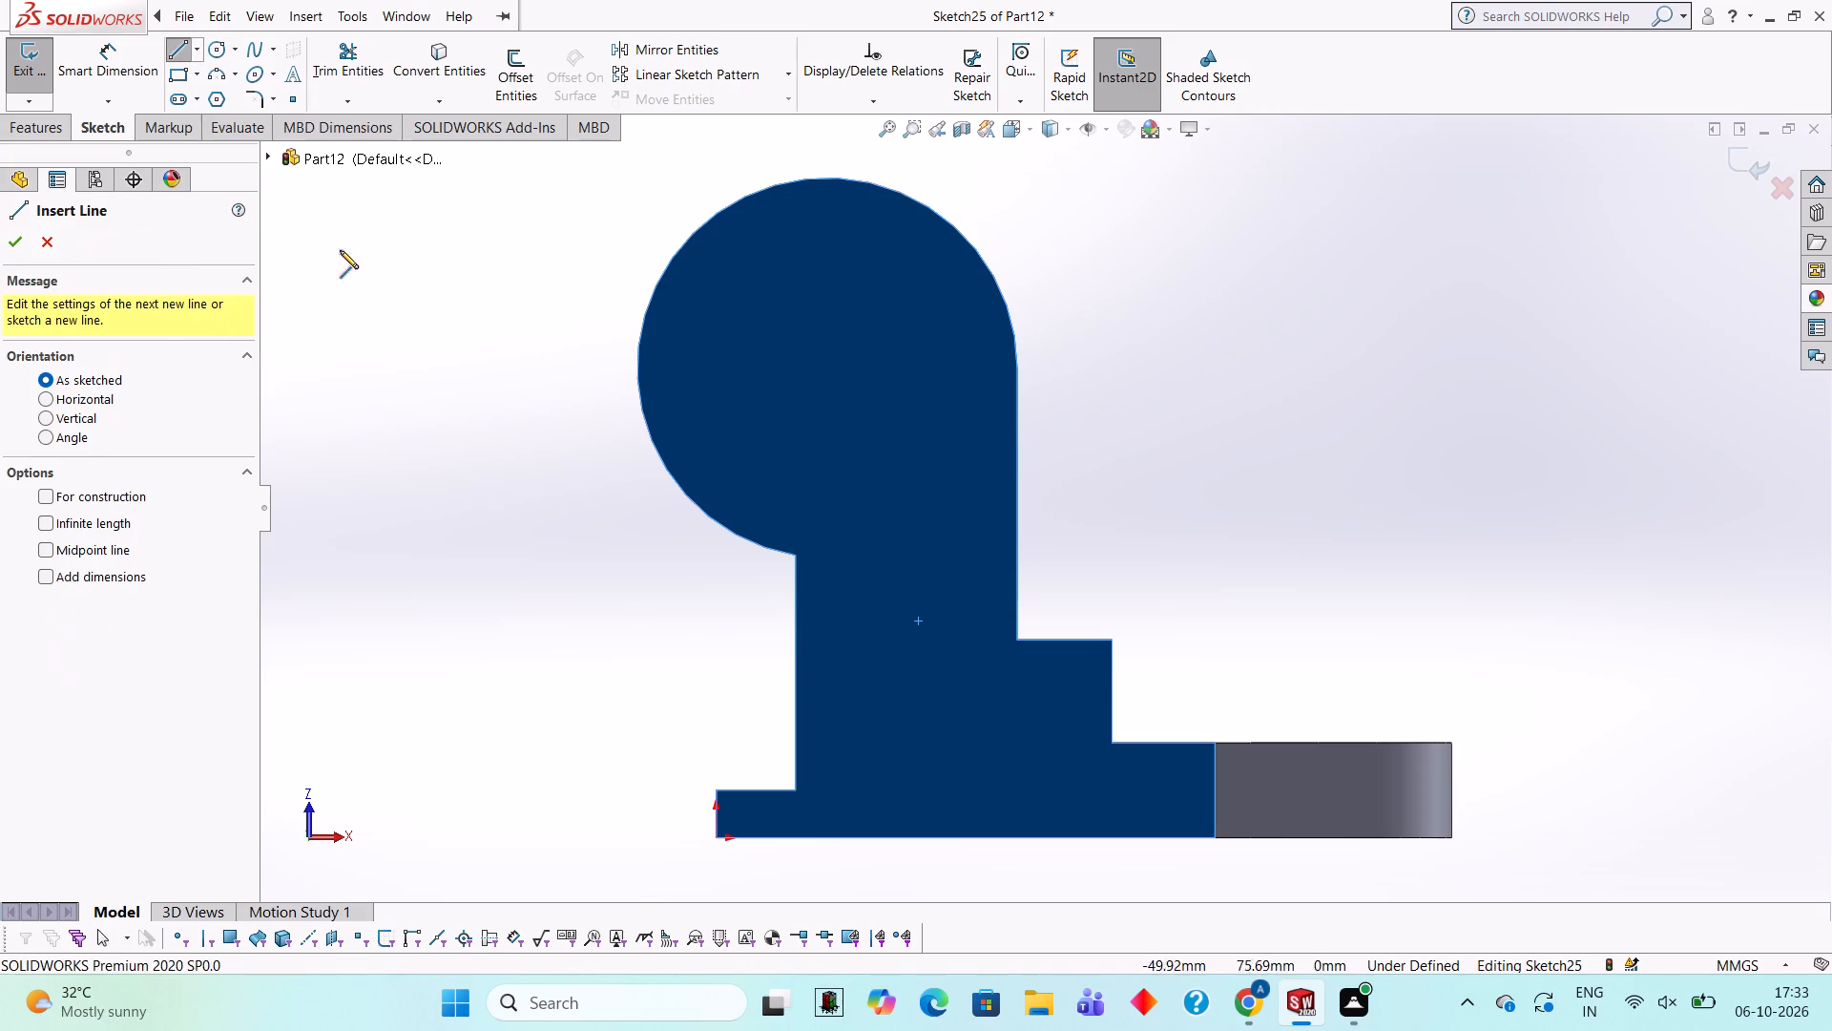
click(1018, 616)
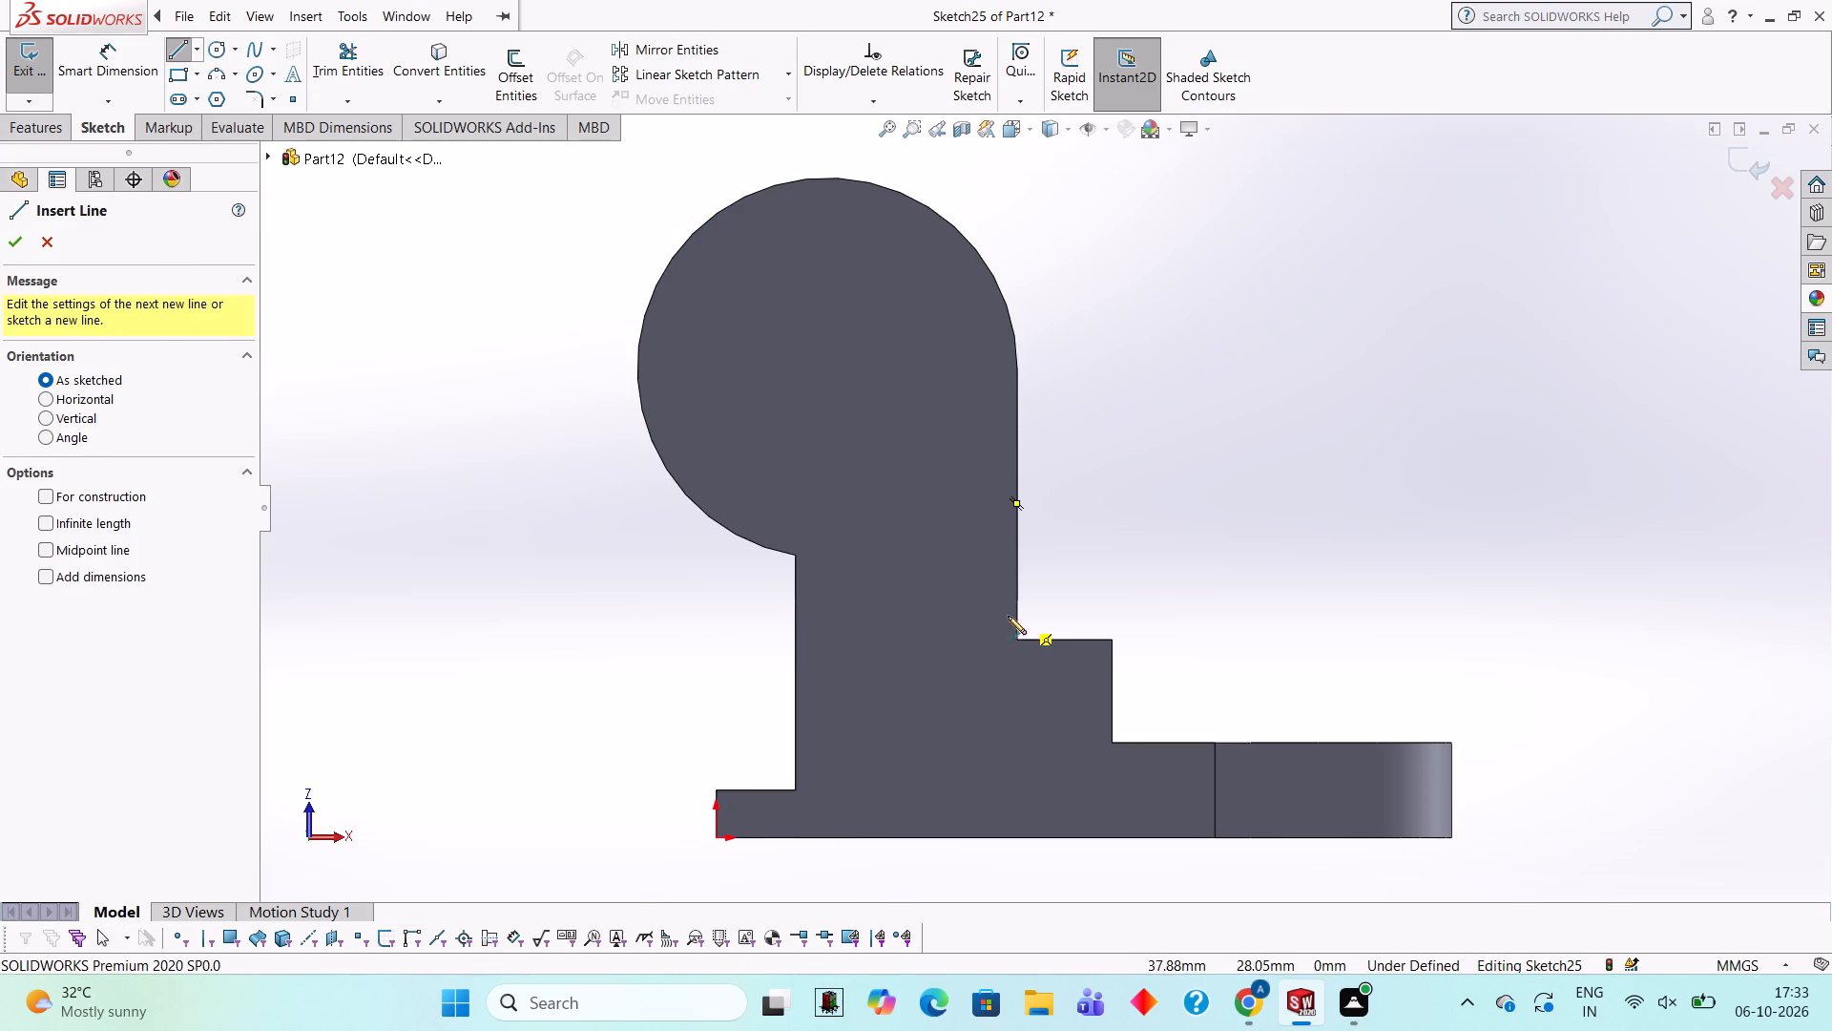
text(15)
key(Return)
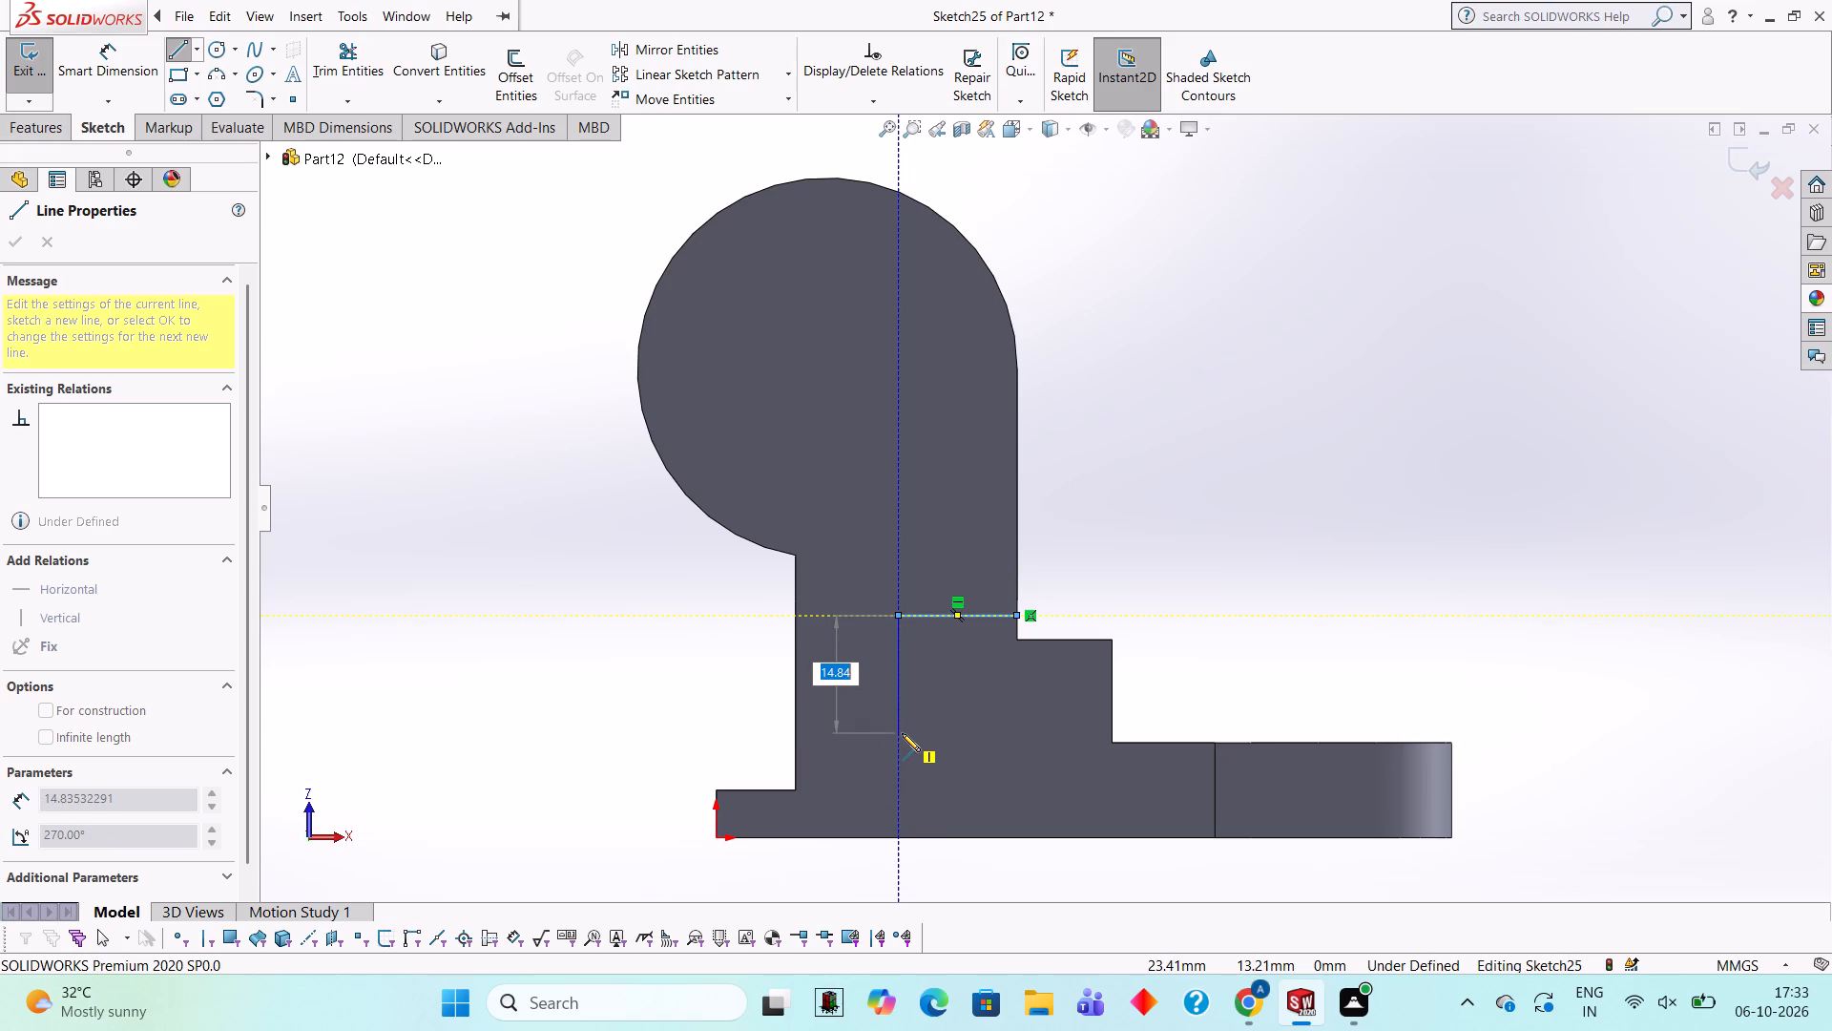
key(Escape)
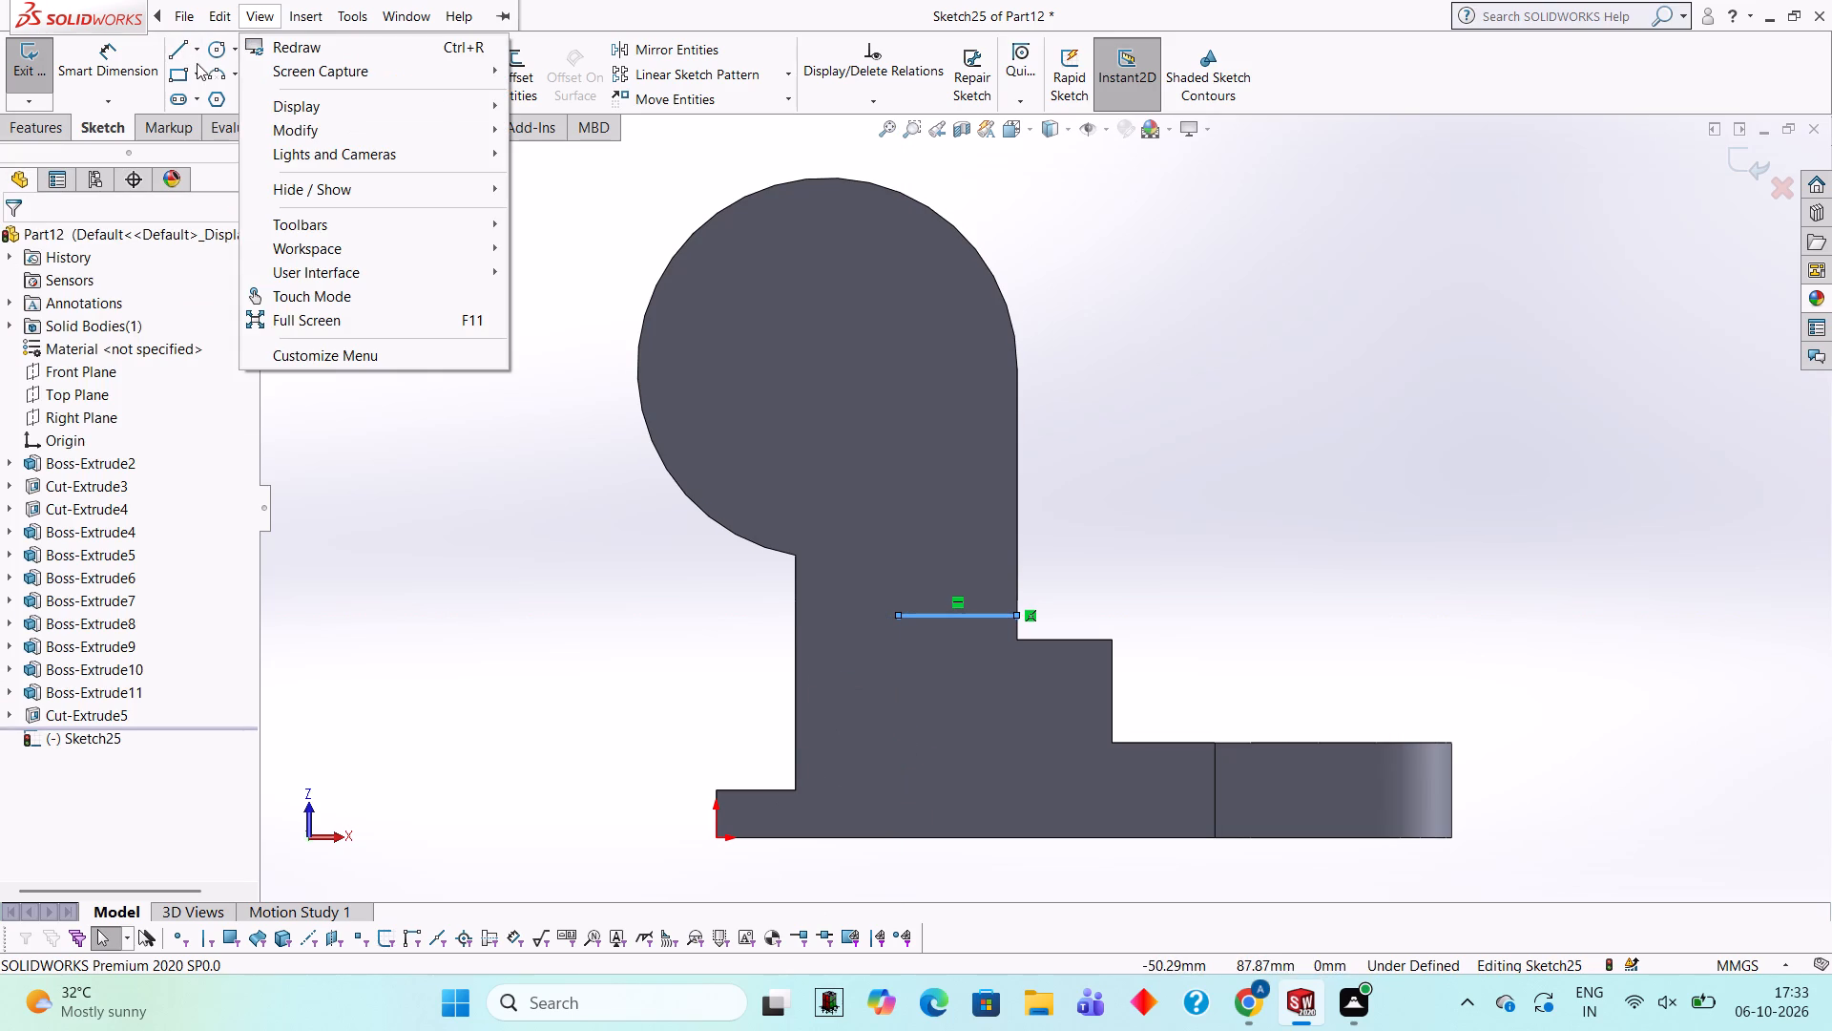
Draw a 12 mm vertical line up from the face's bottom edge, aligned with the inner end of the 15 mm line.
click(179, 41)
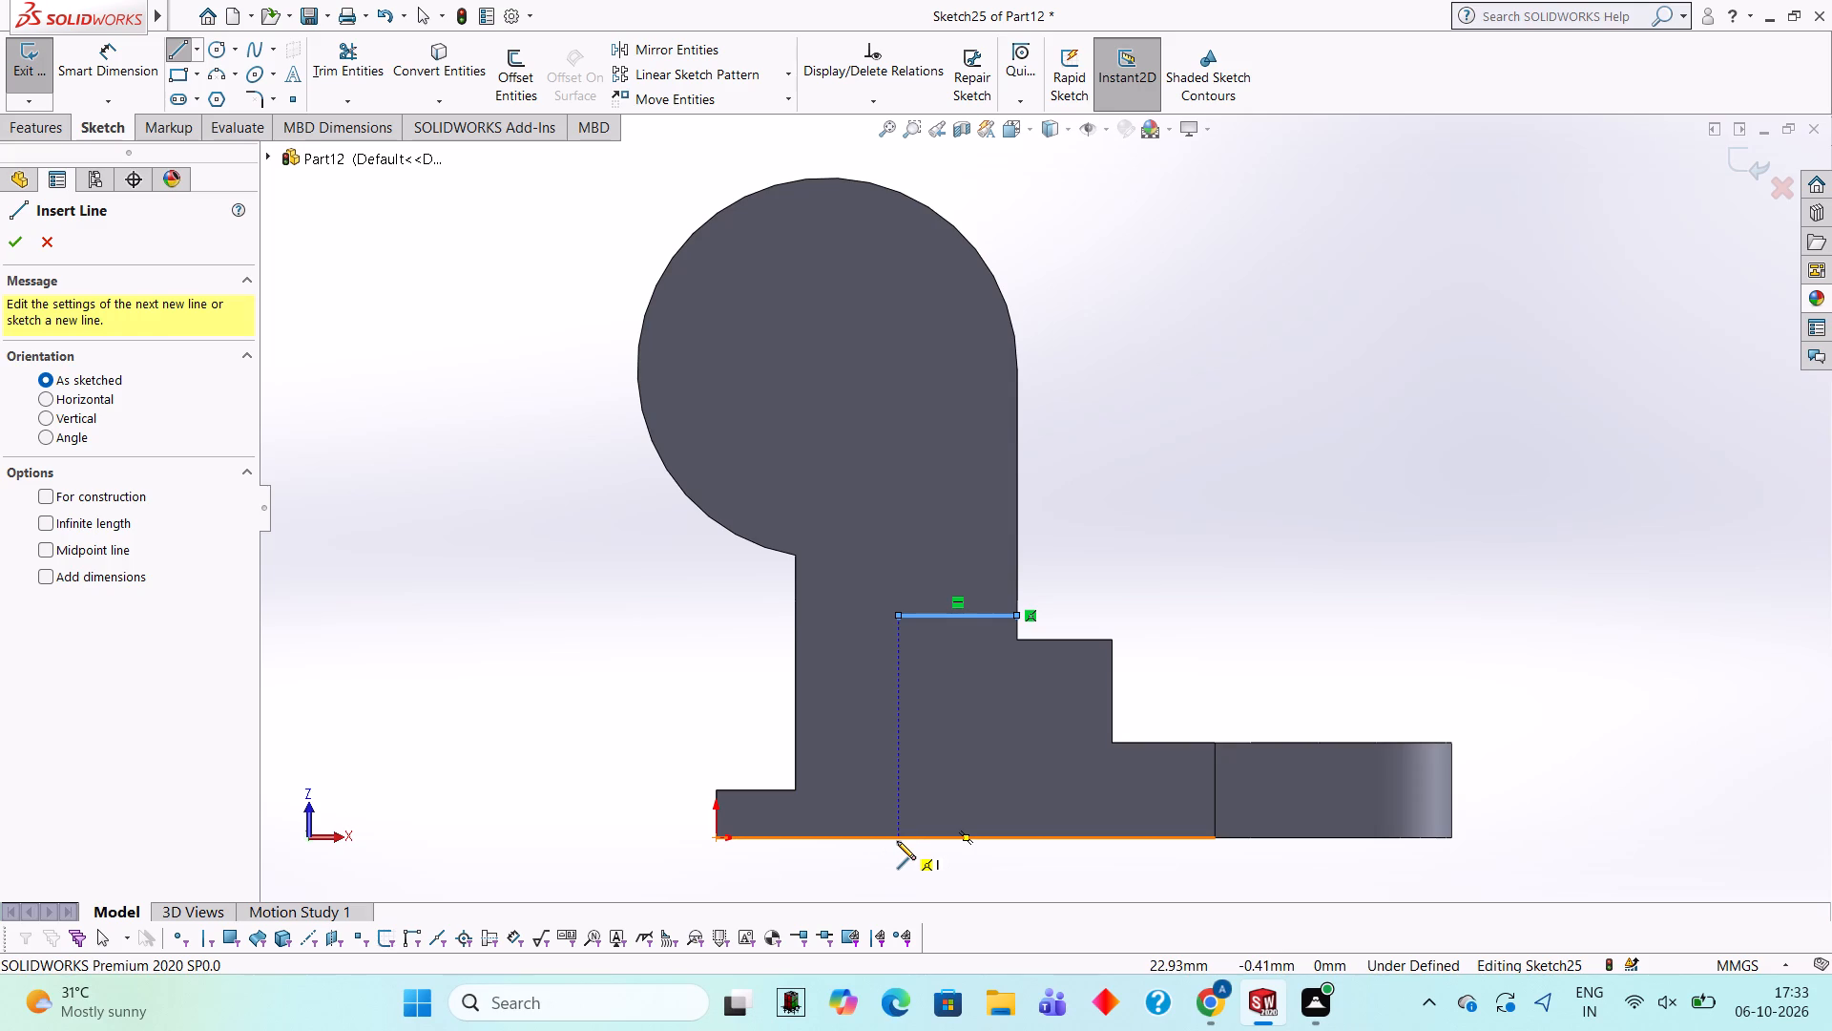
click(897, 837)
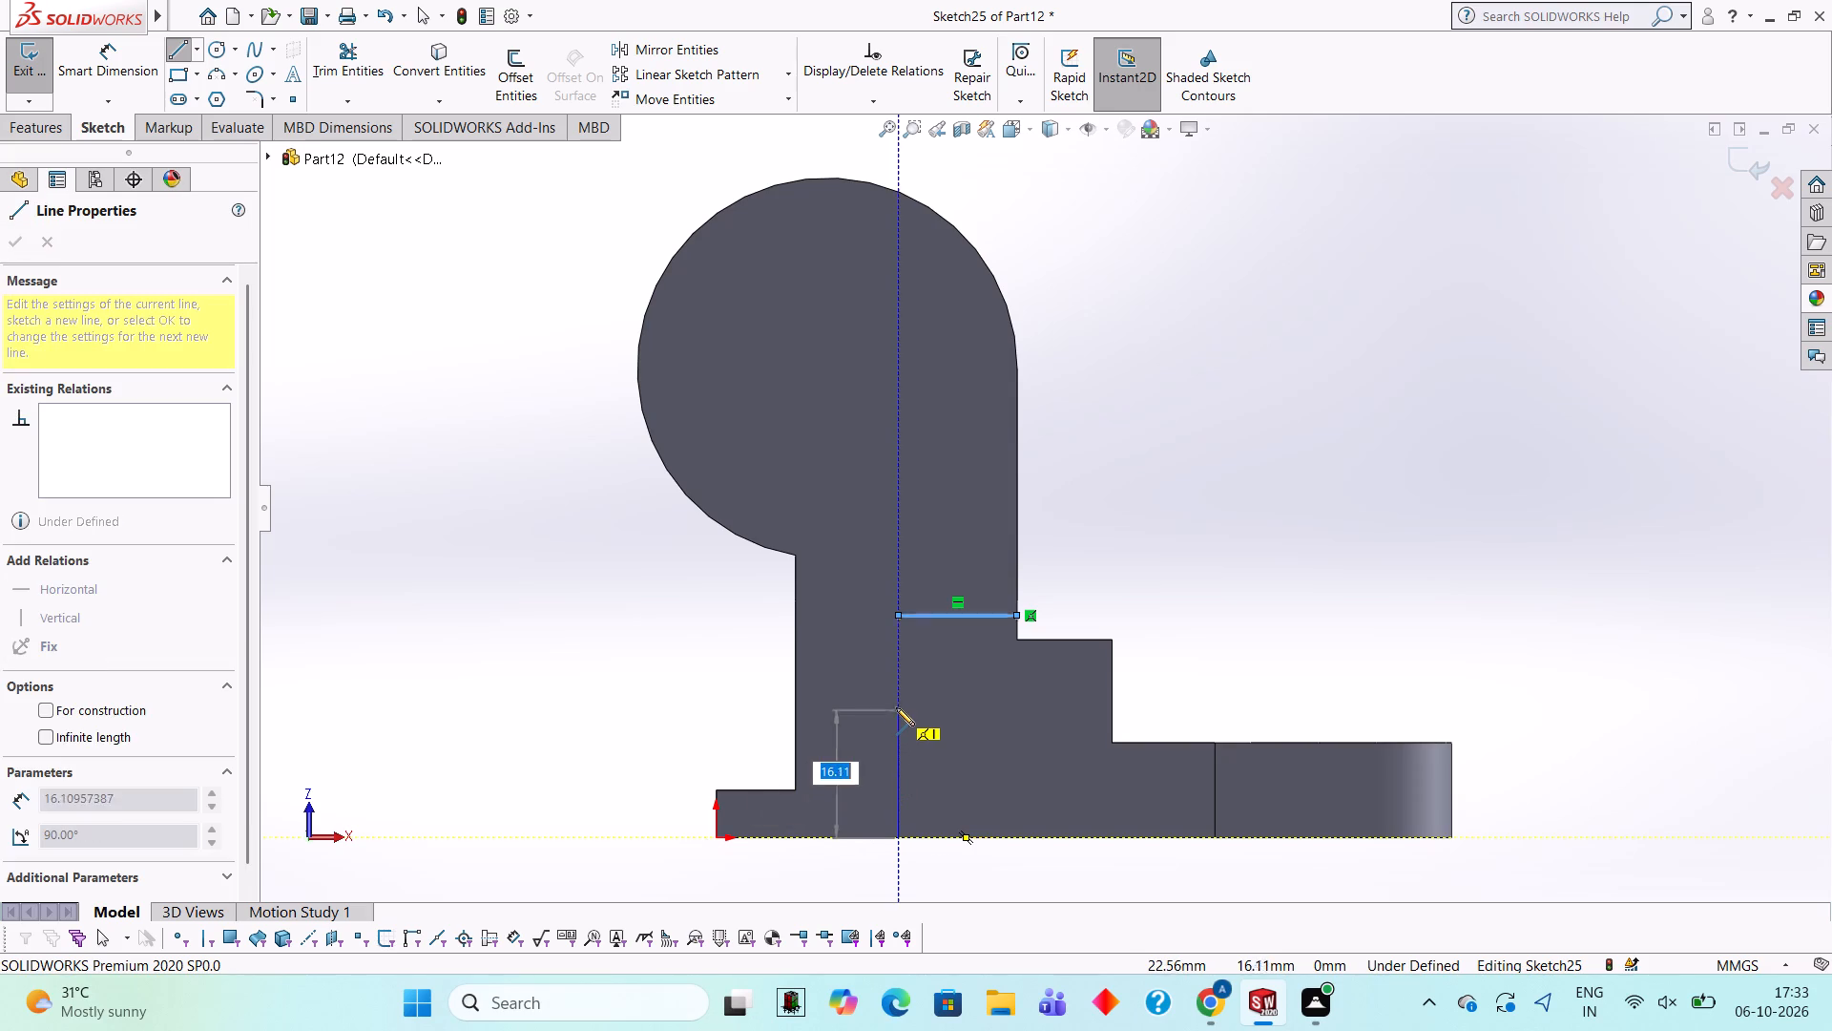
text(12)
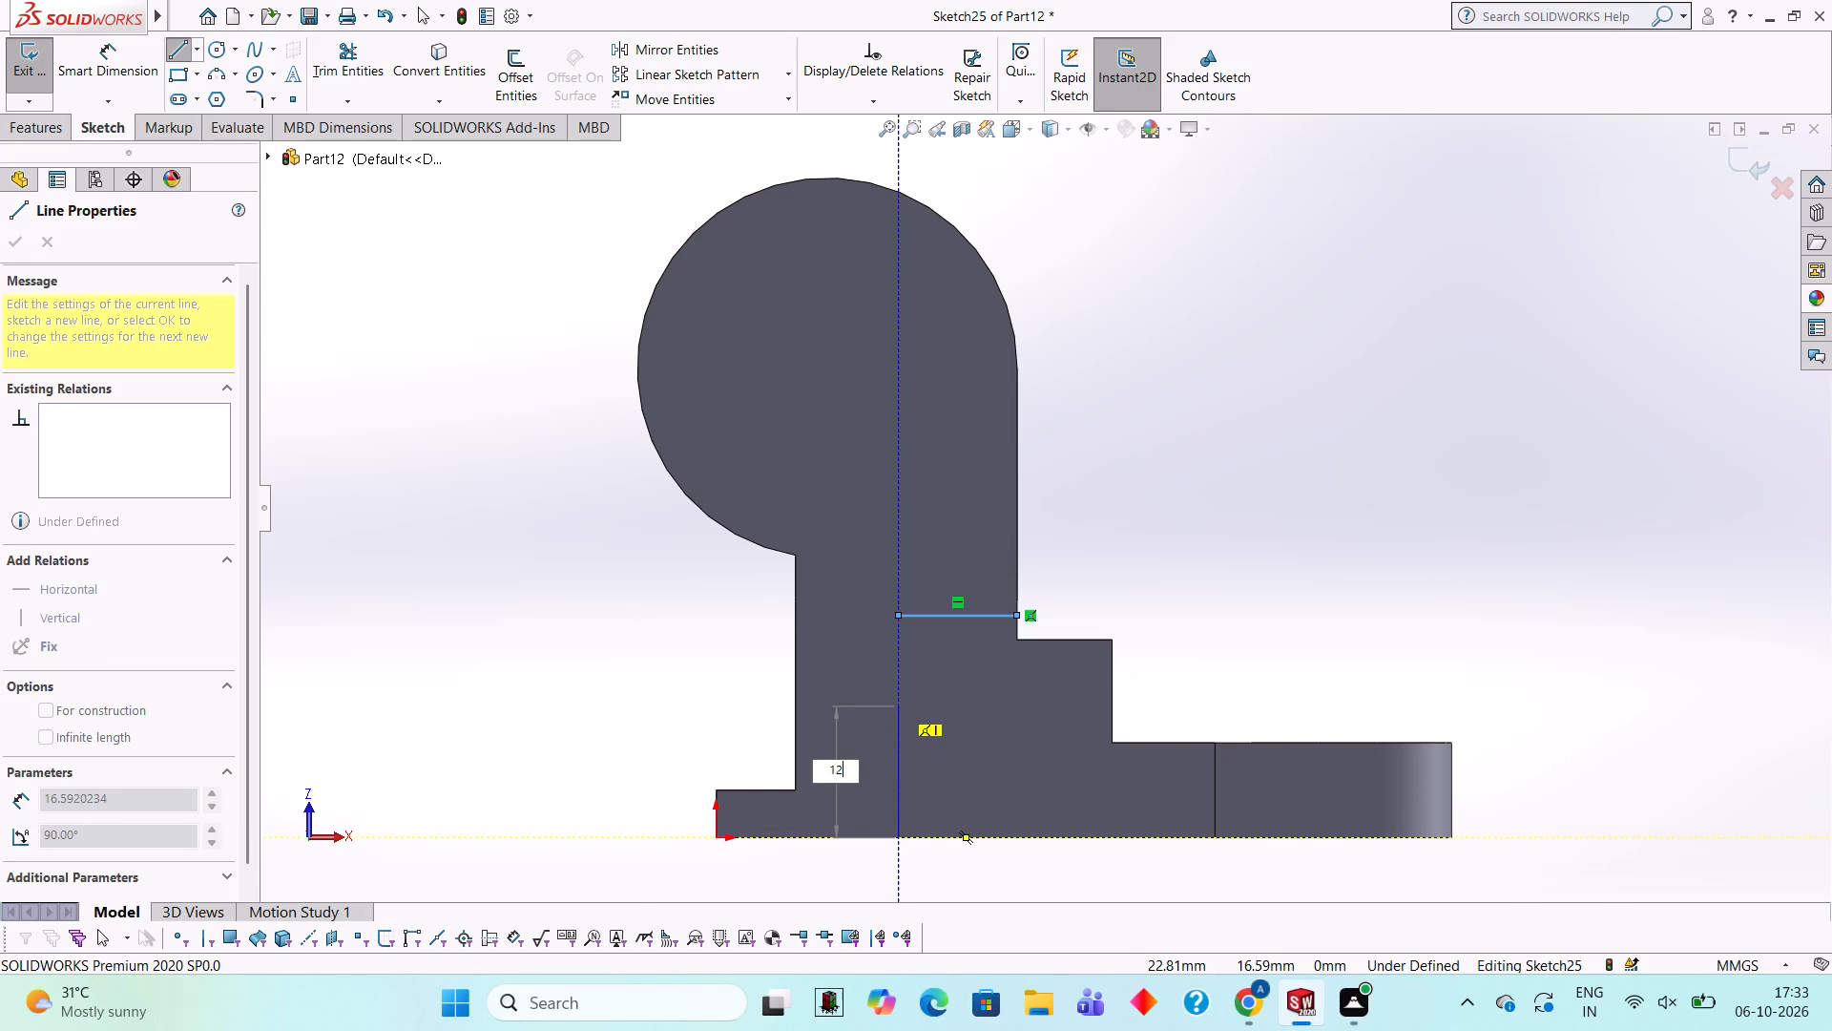
key(Return)
key(Escape)
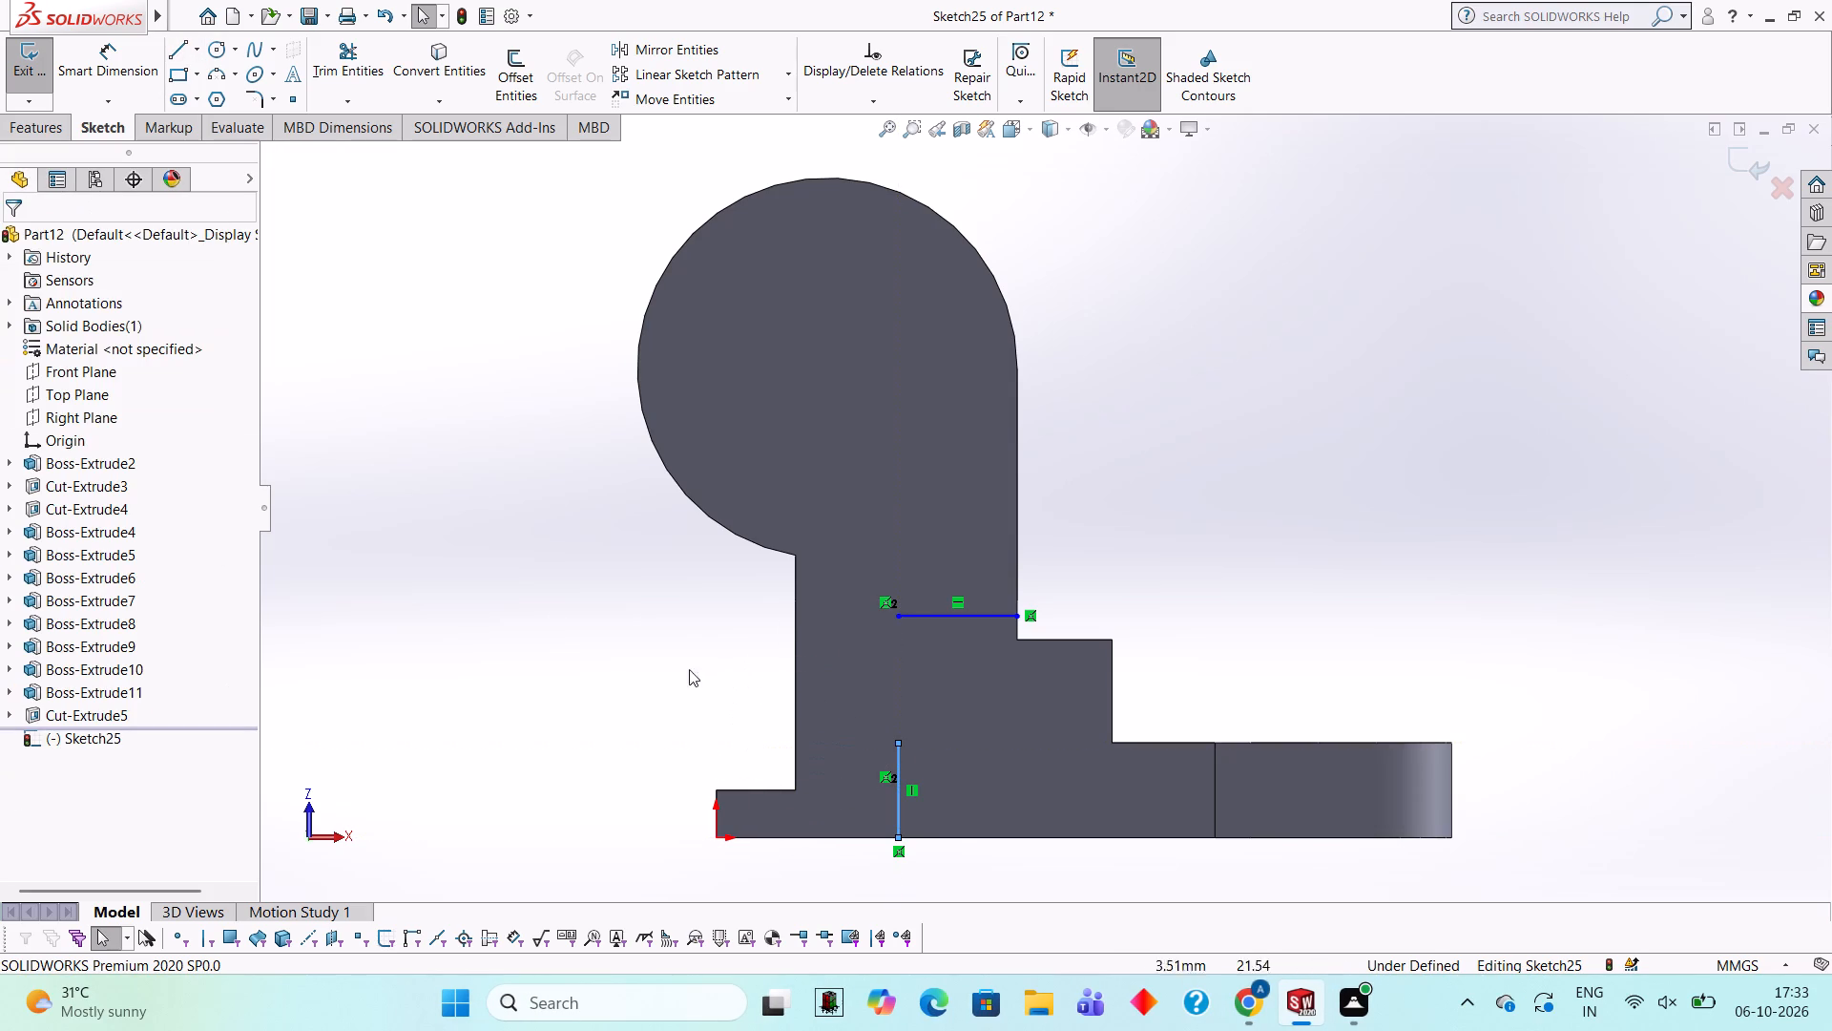
Sketch a 10 mm diameter circle centred on the upper end of the 12 mm vertical line.
click(209, 56)
click(899, 740)
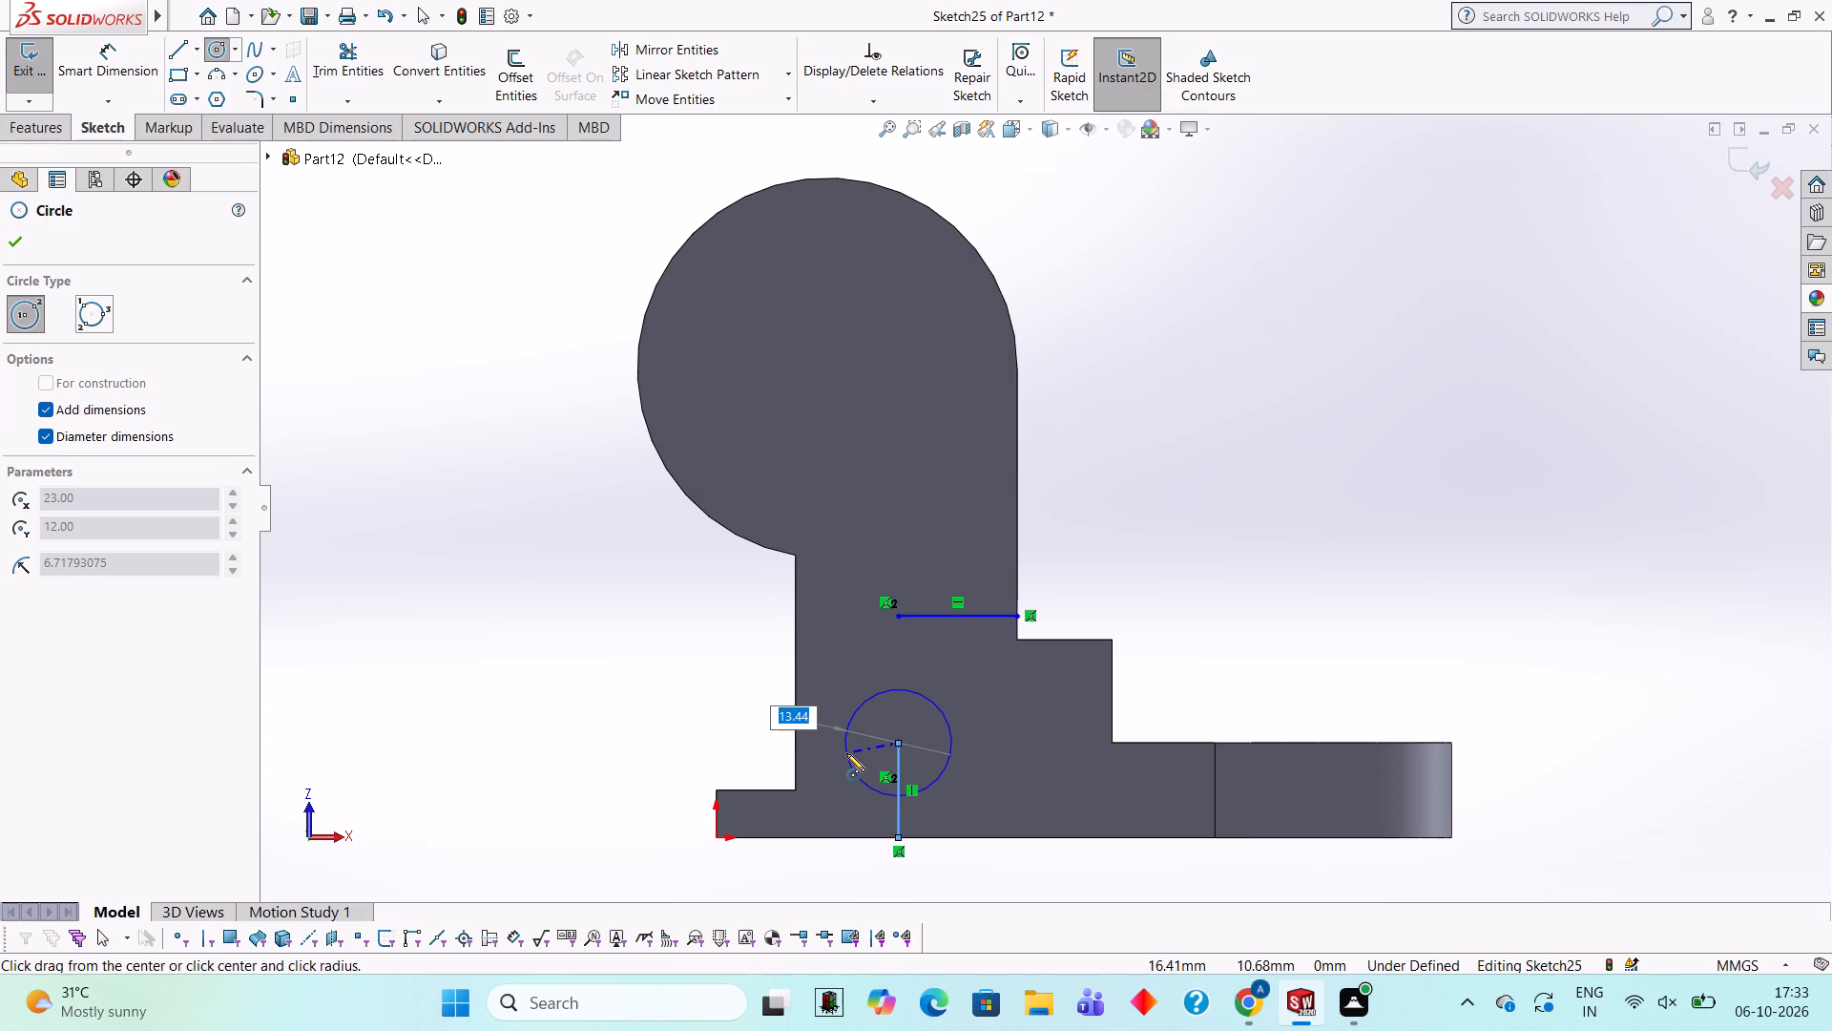
text(10)
key(Return)
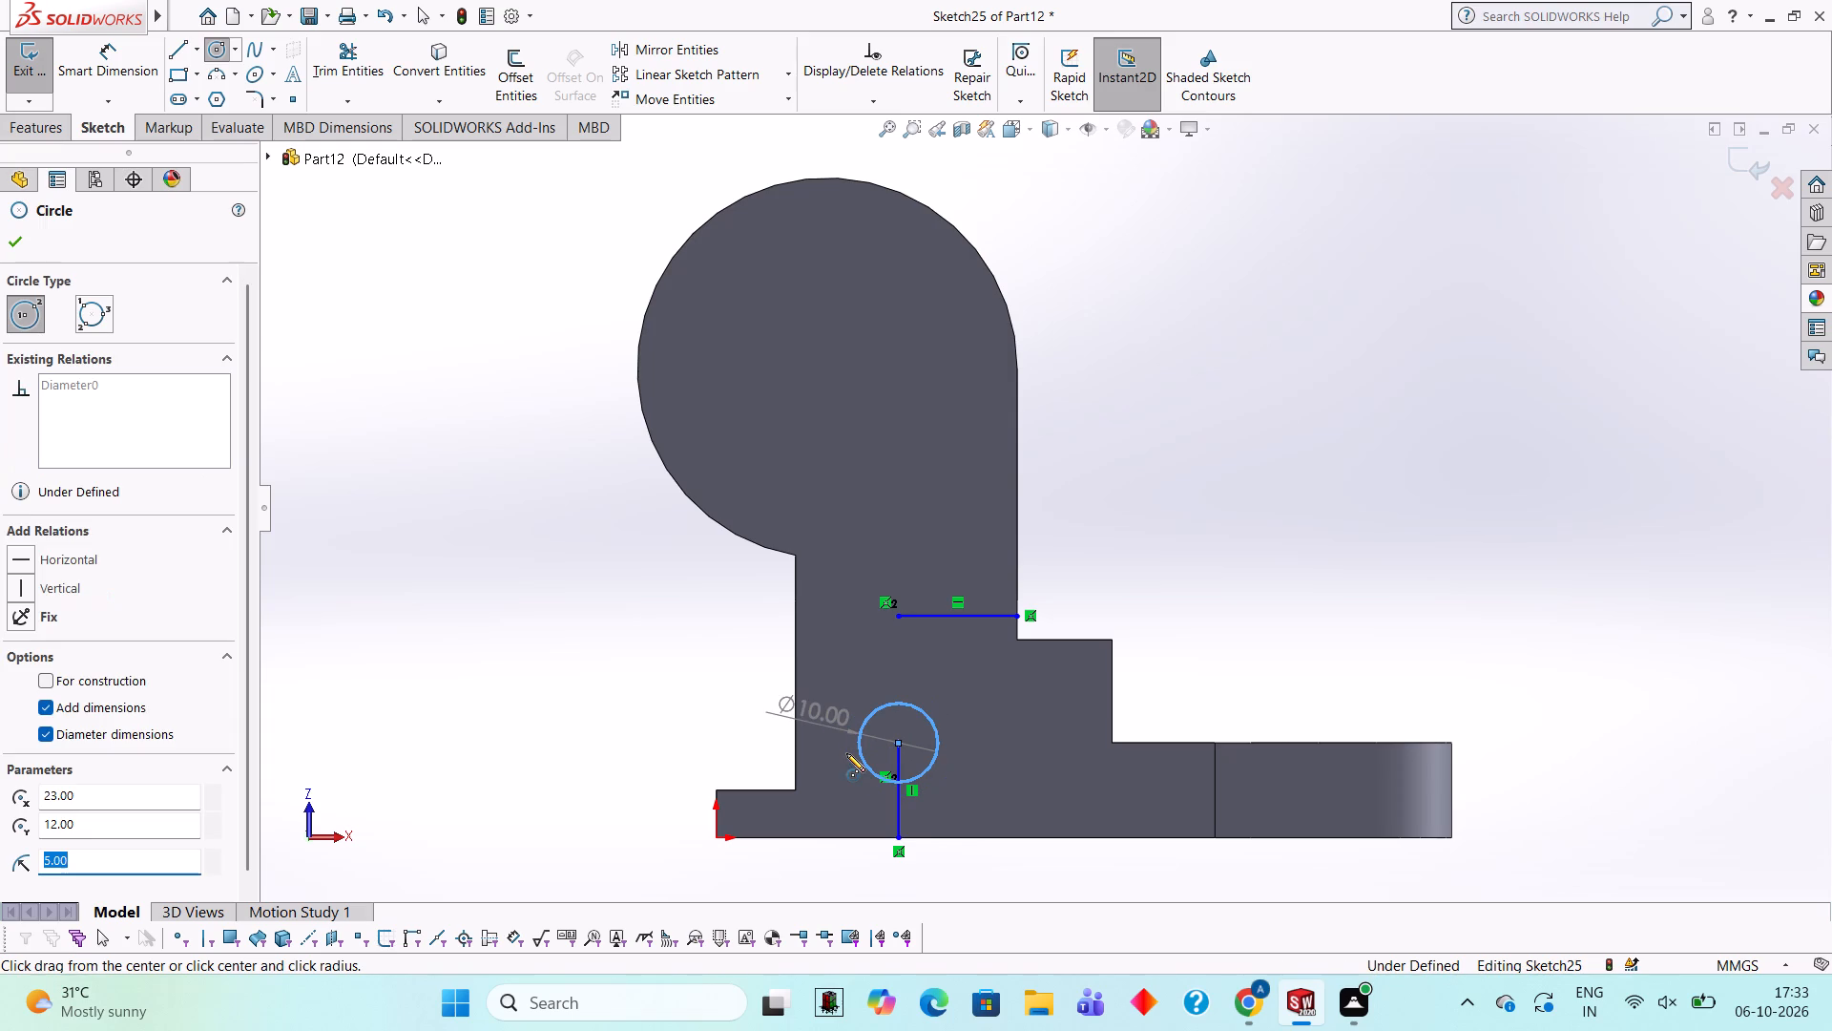
Trim away the horizontal and vertical locating lines, leaving only the 10 mm circle in the sketch.
click(362, 58)
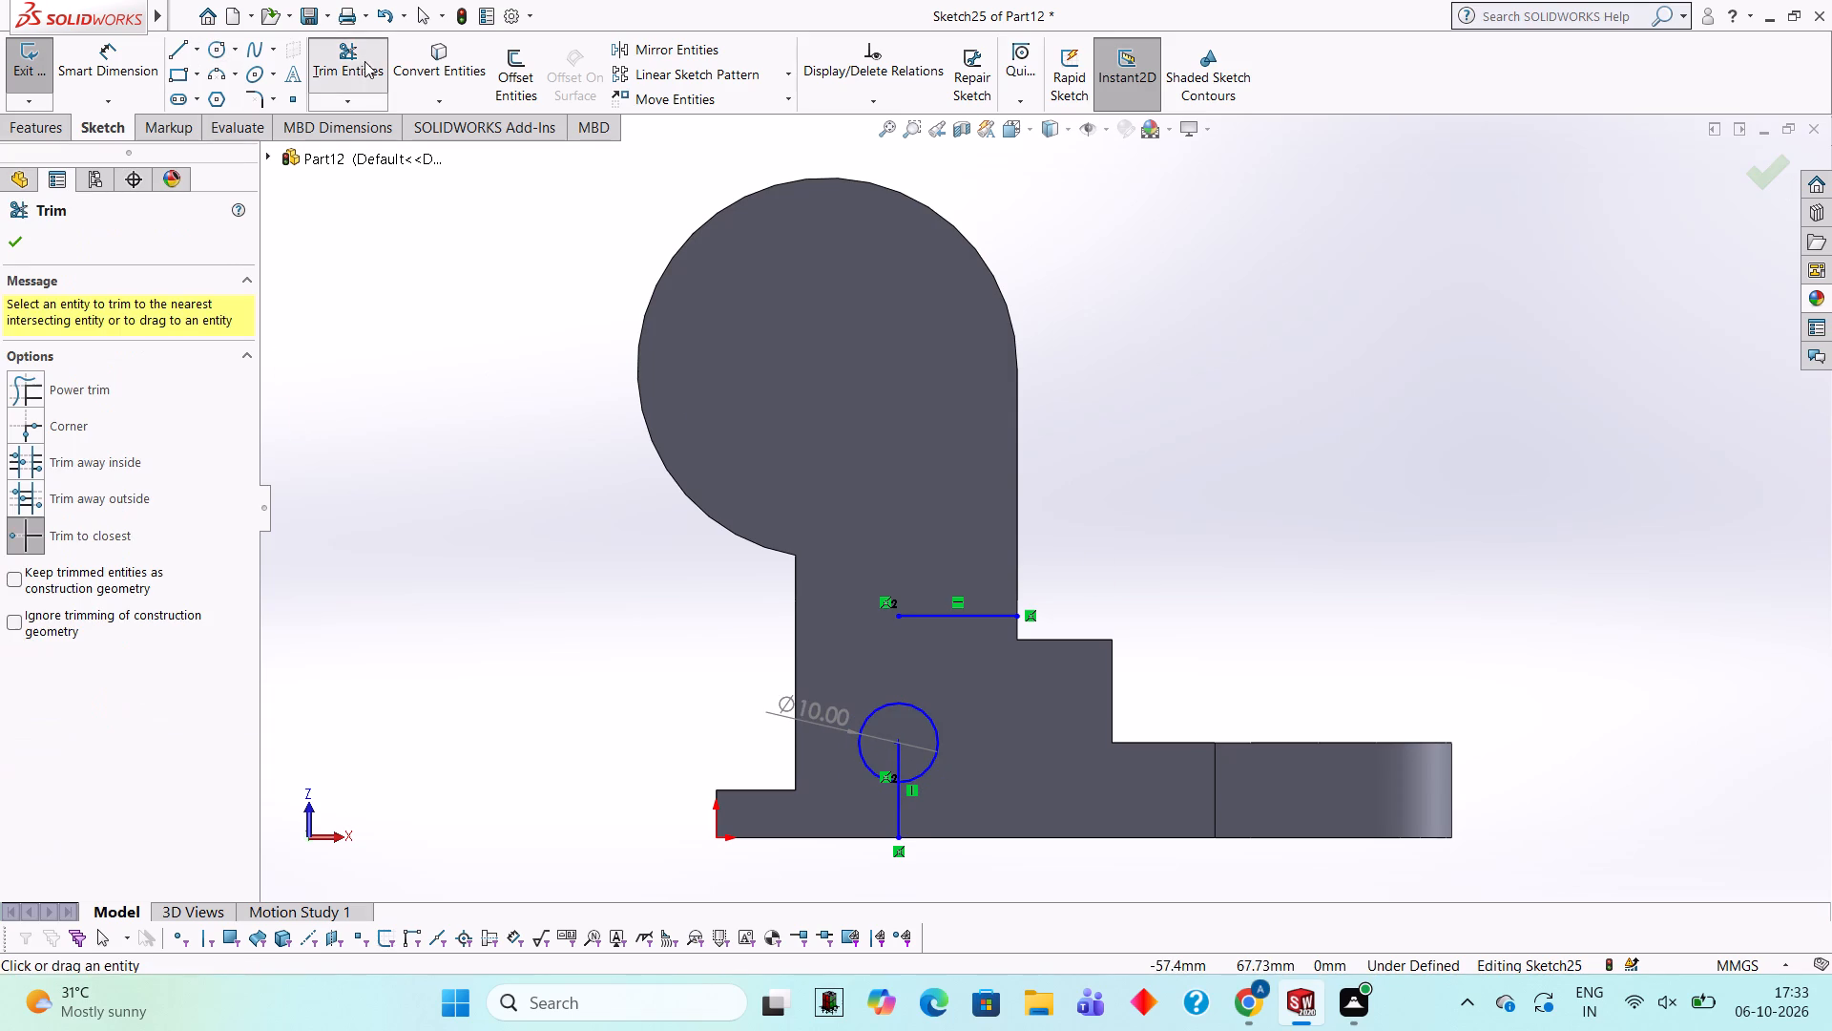
click(927, 614)
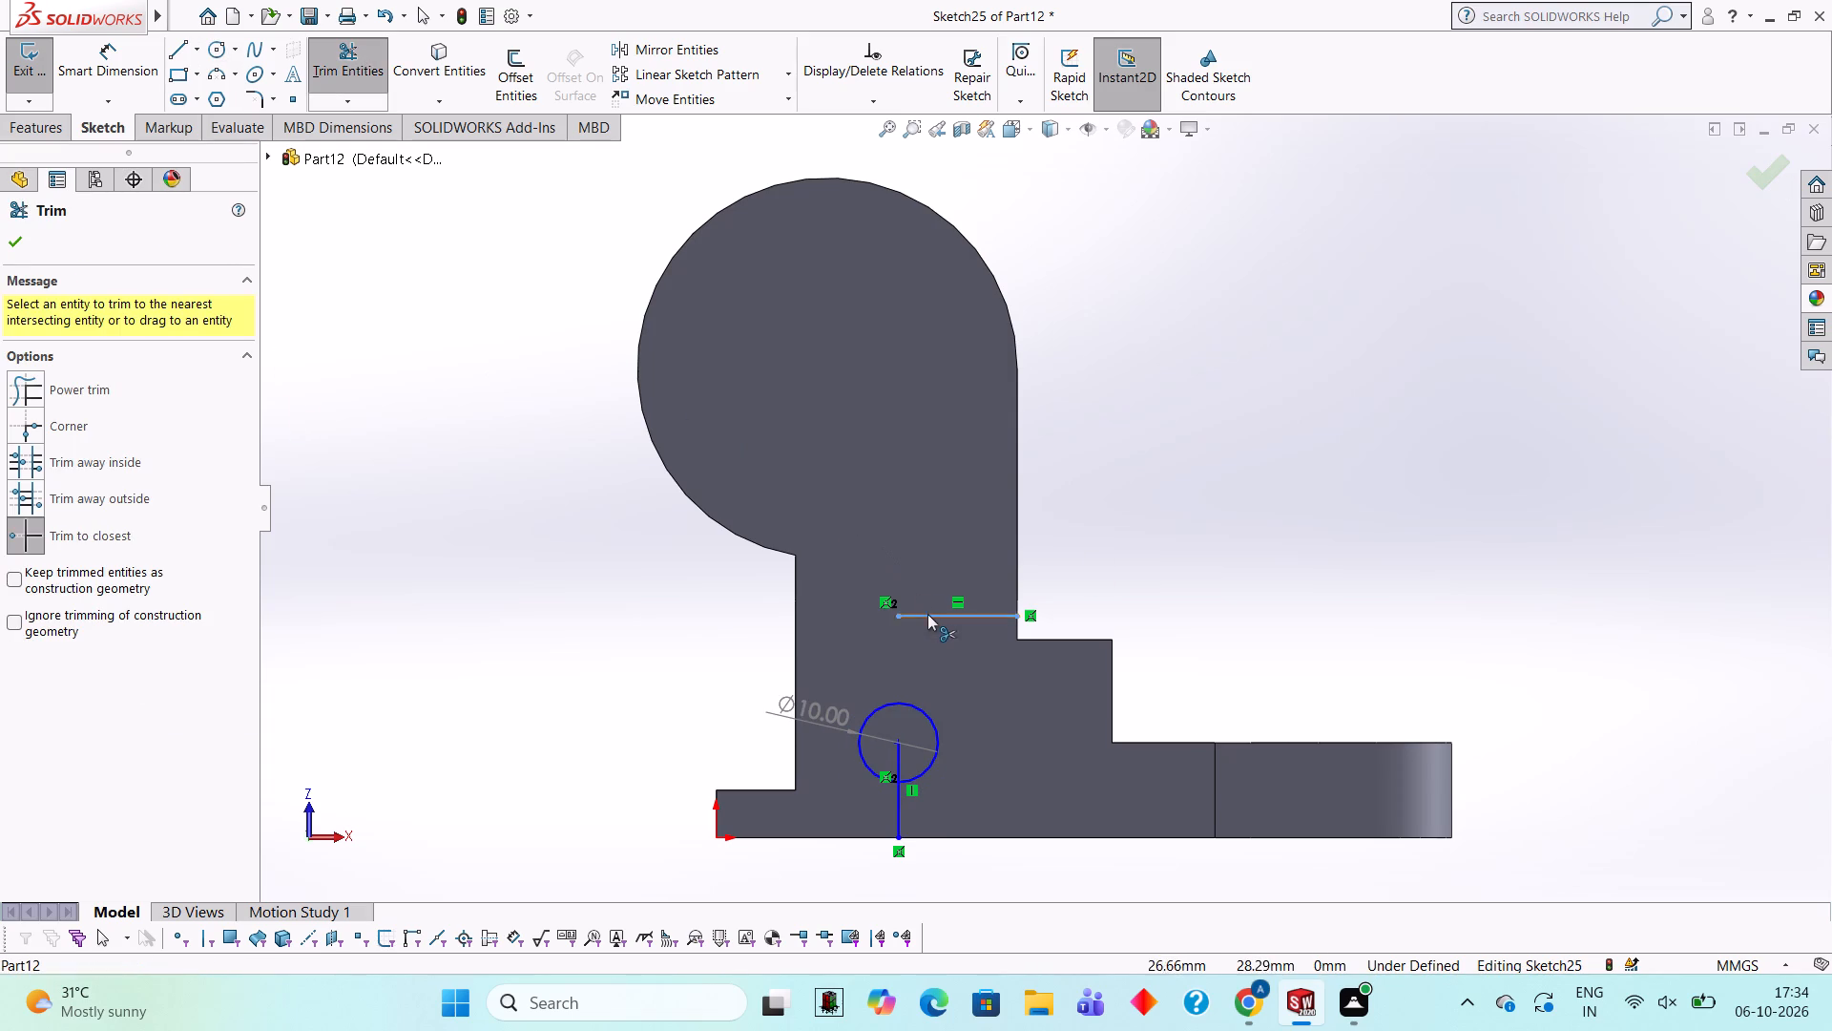
click(897, 809)
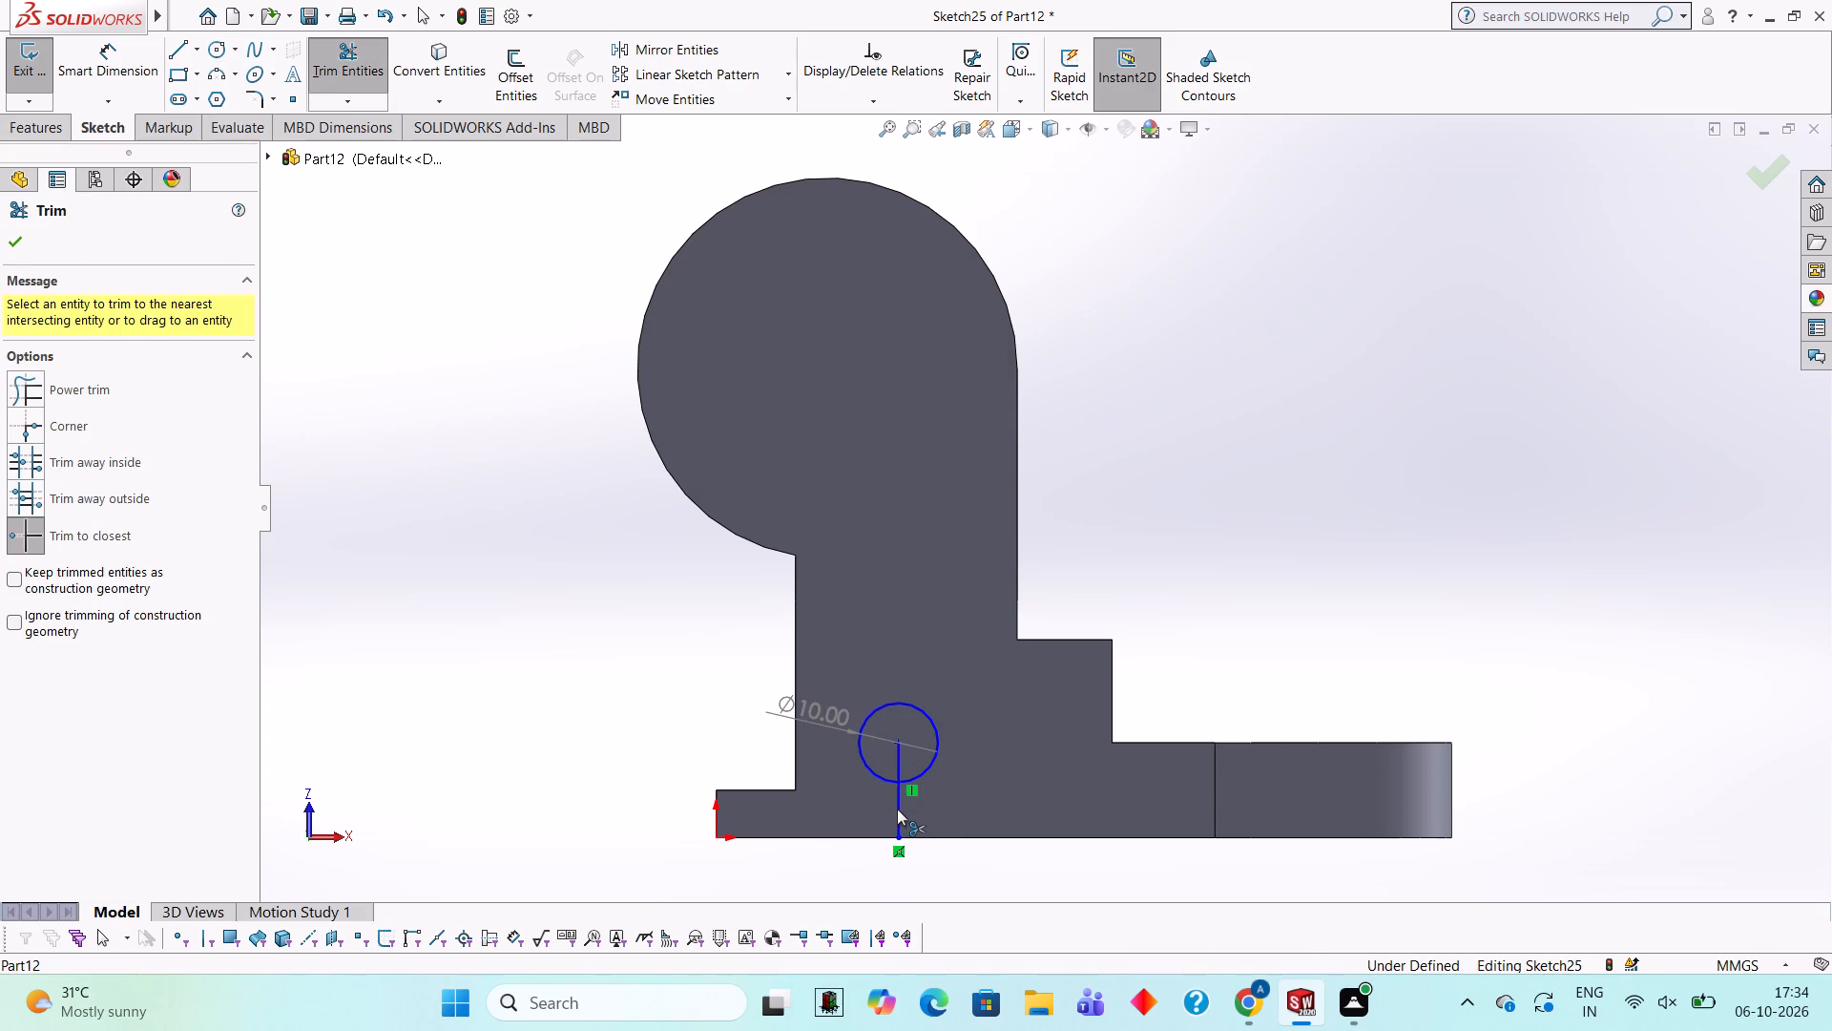
click(895, 759)
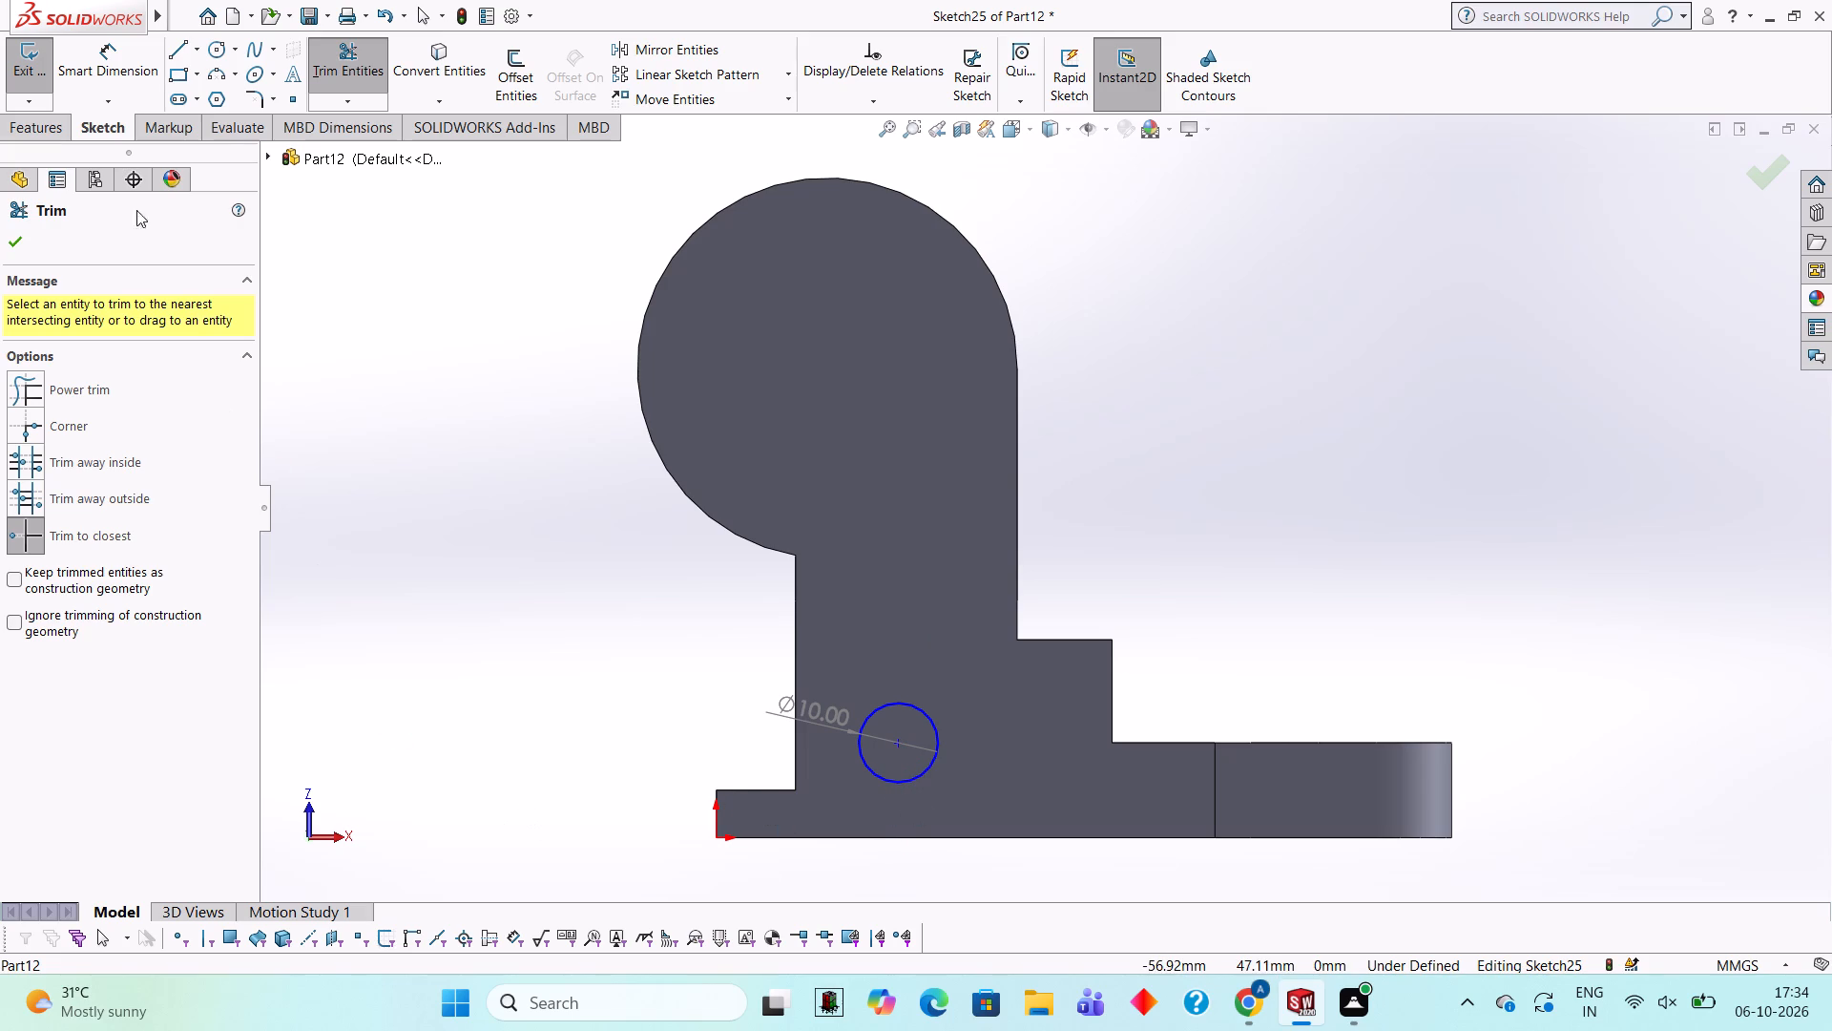
Cut the 10 mm circle 60 mm deep across the body with a blind extruded cut.
click(44, 122)
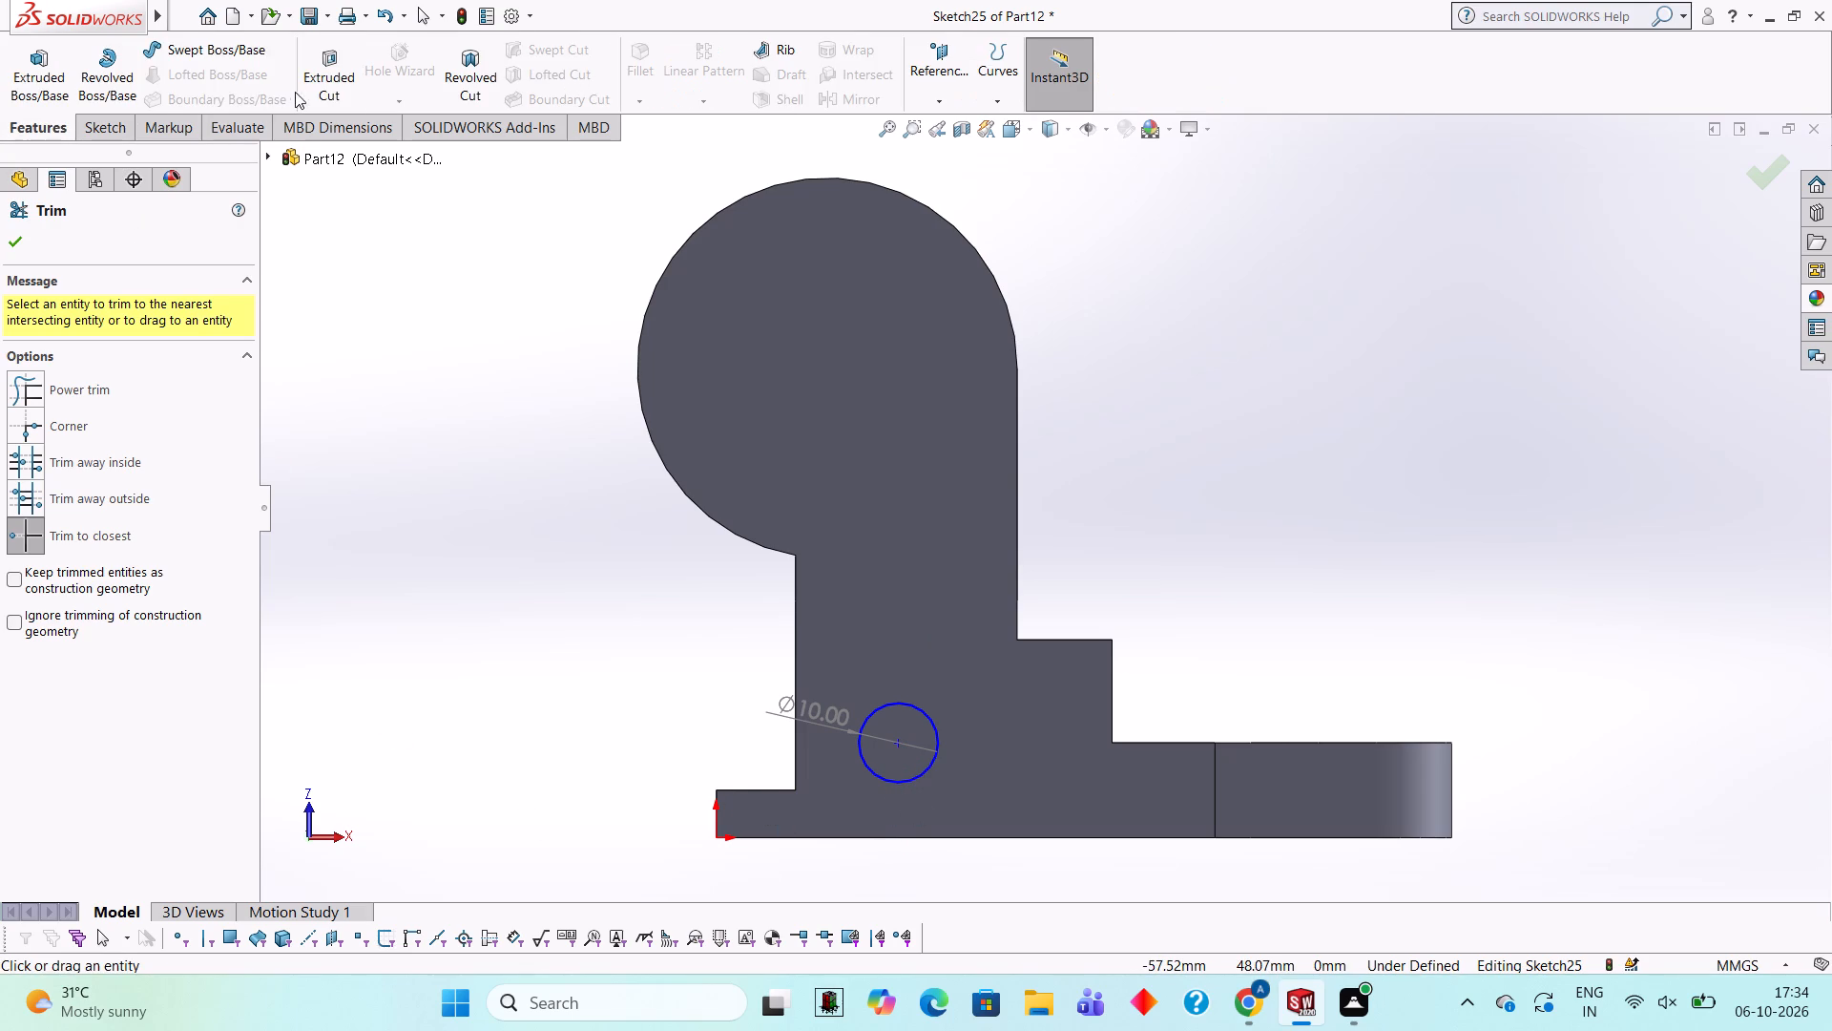
click(326, 37)
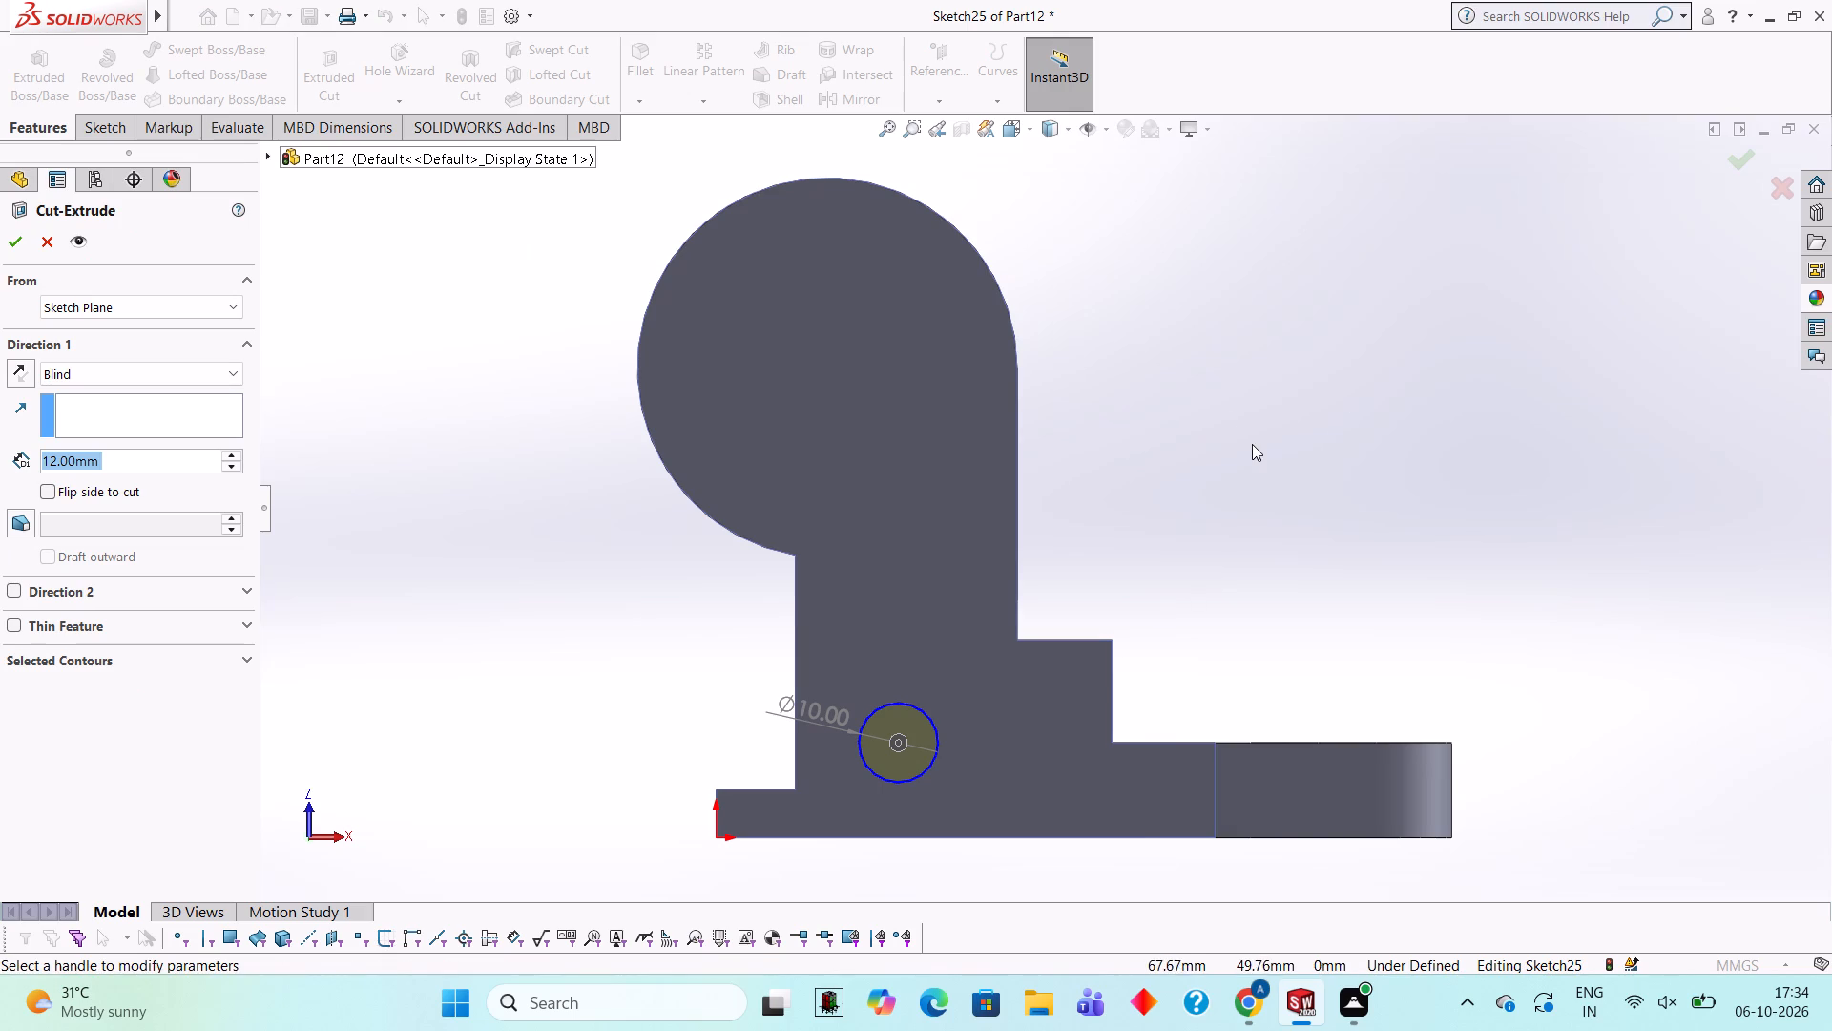
middle_drag(1223, 559, 1045, 768)
scroll(1052, 751, up, 2)
middle_drag(1103, 683, 1218, 816)
scroll(1197, 646, up, 1)
middle_drag(1197, 645, 1197, 644)
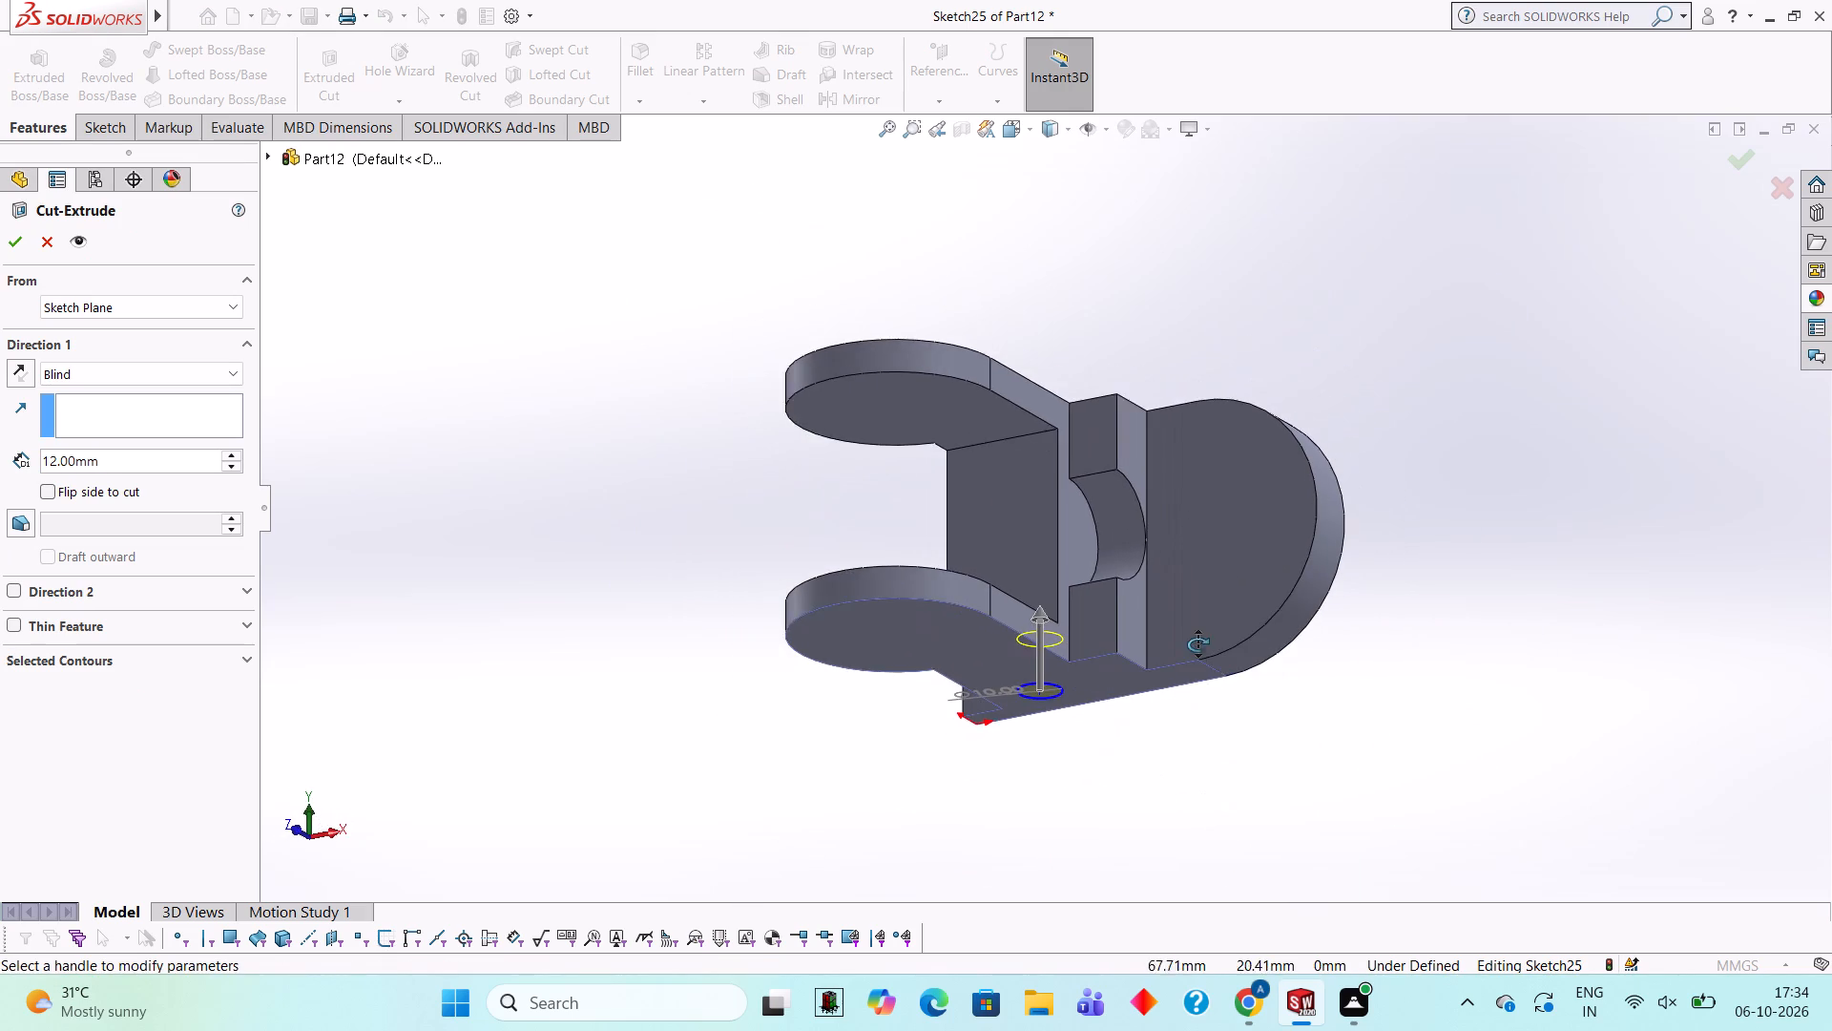
middle_drag(1197, 644, 1190, 559)
middle_drag(1316, 473, 1294, 473)
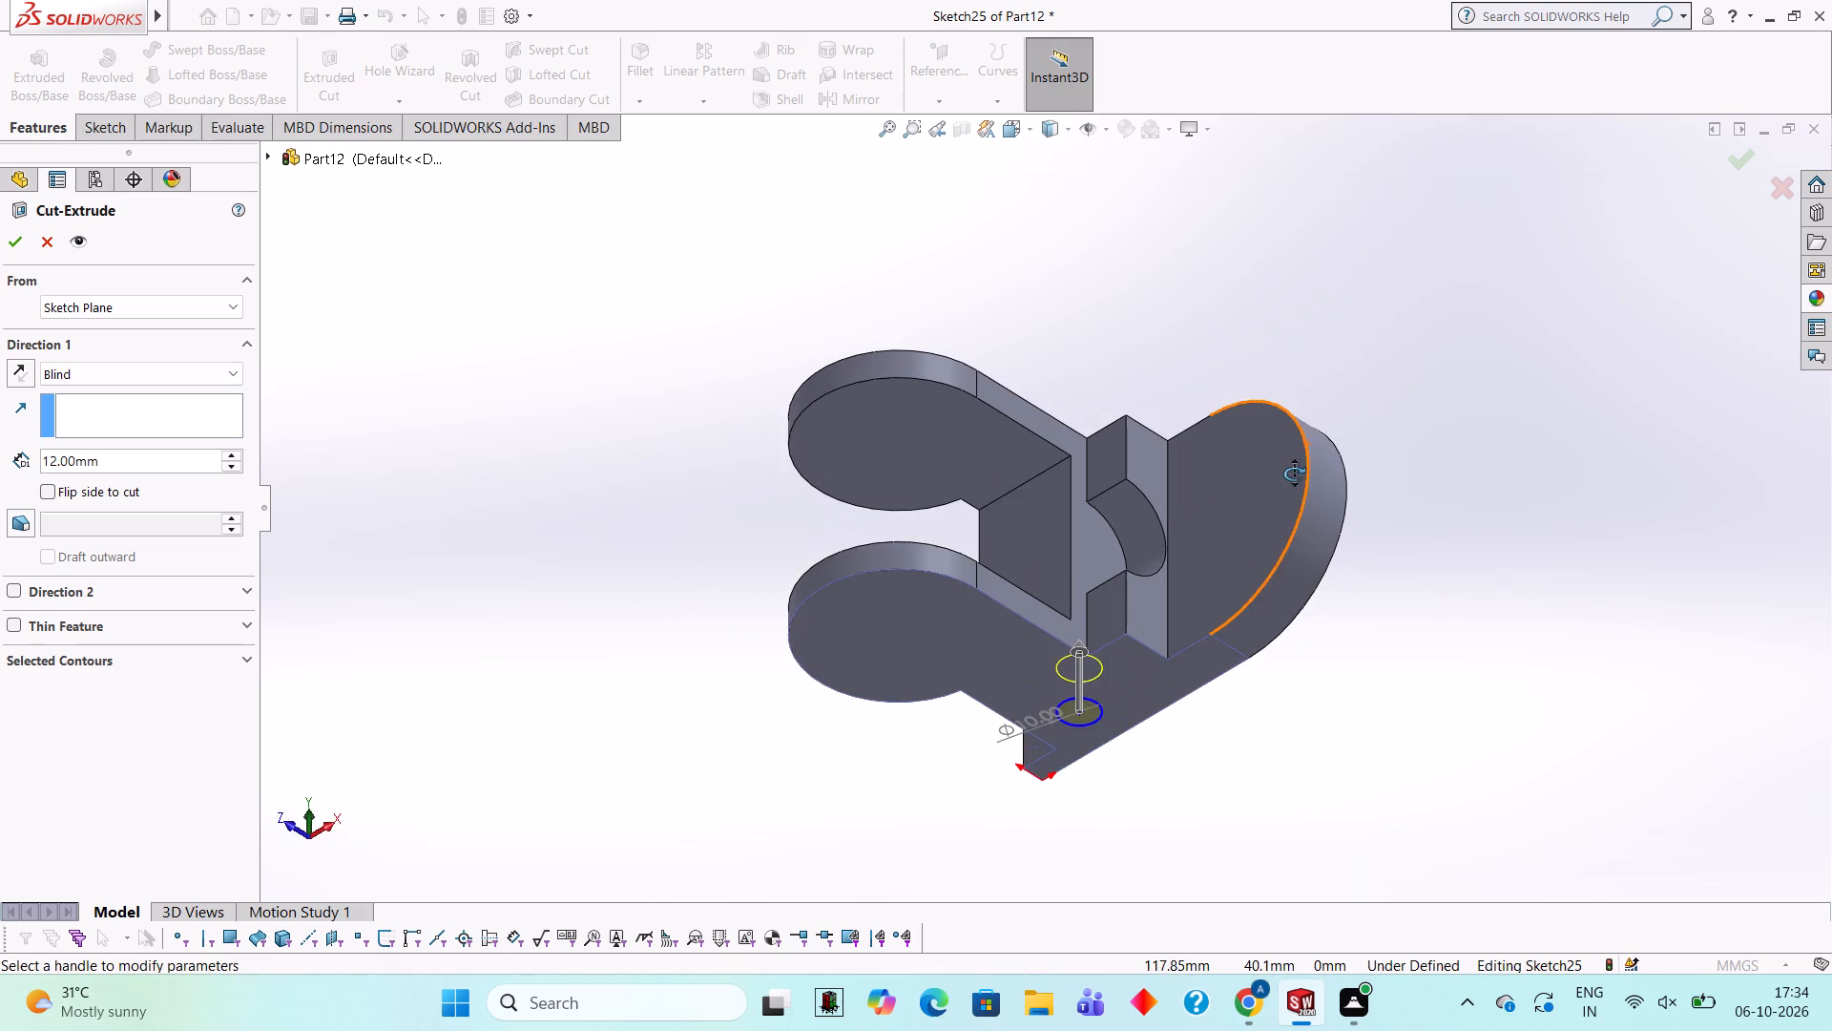
middle_drag(1294, 473, 1318, 485)
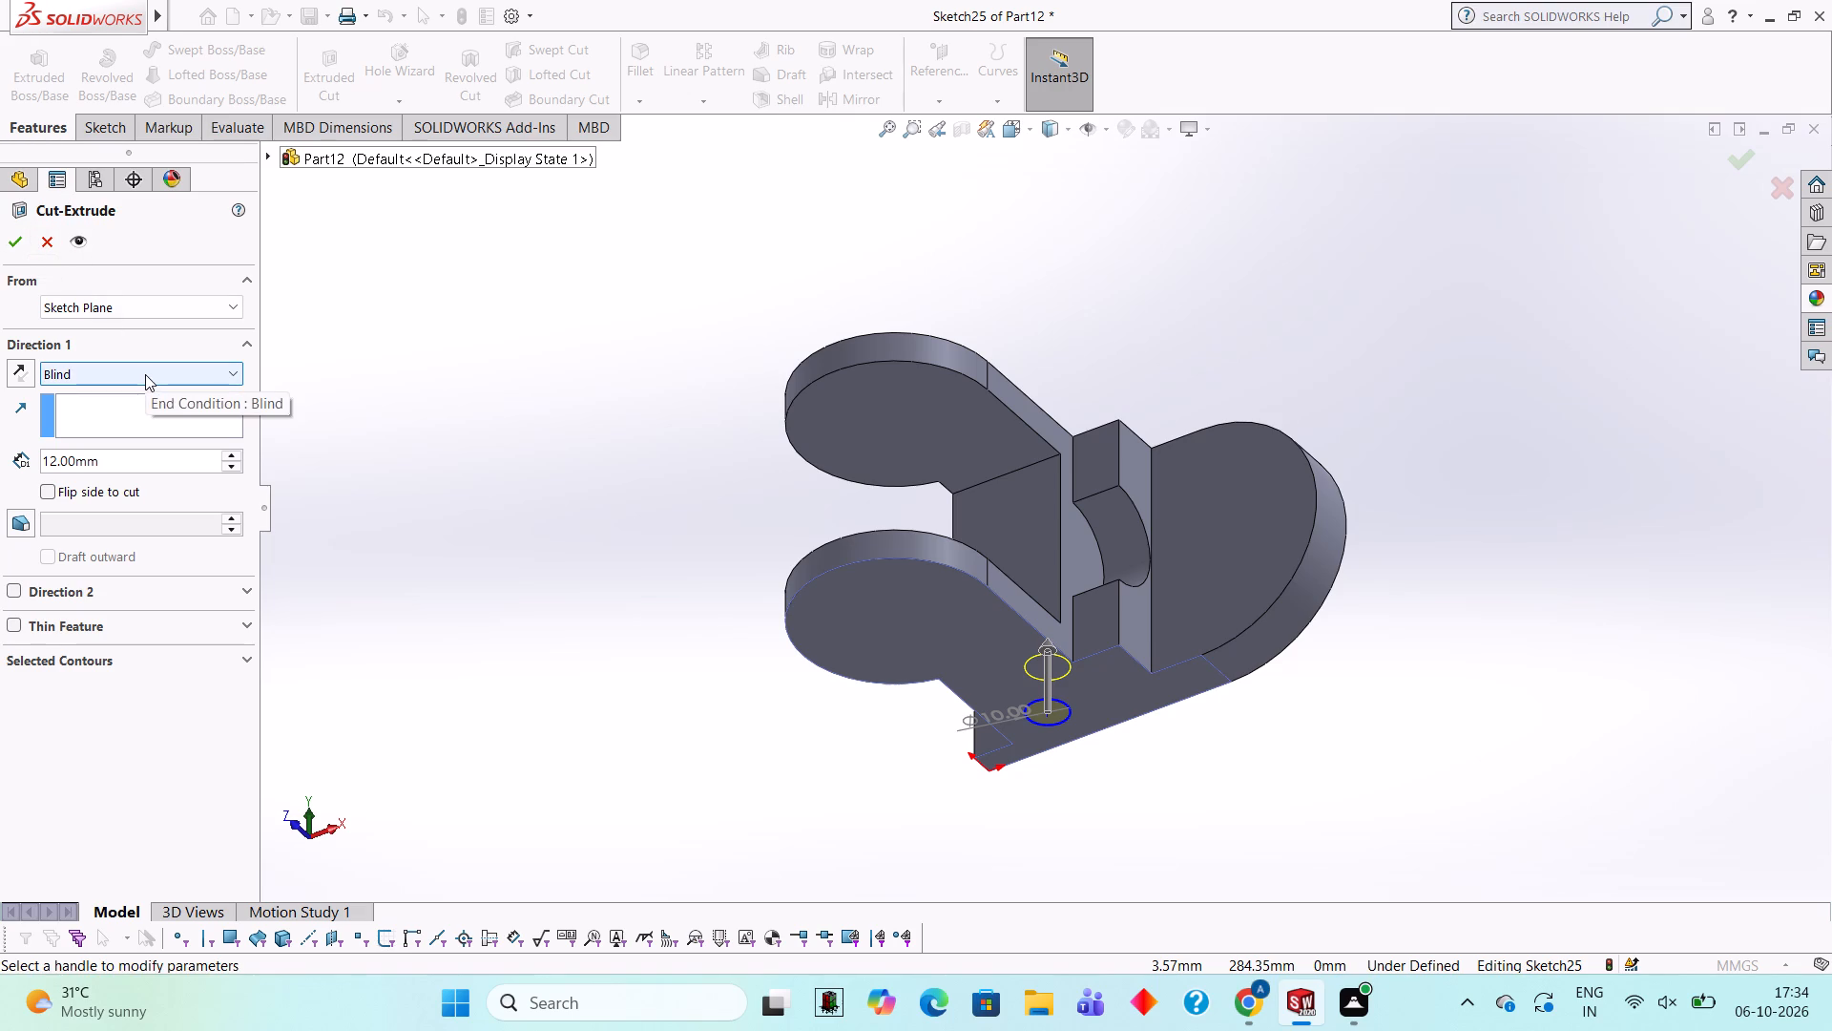
middle_drag(1054, 307, 1096, 330)
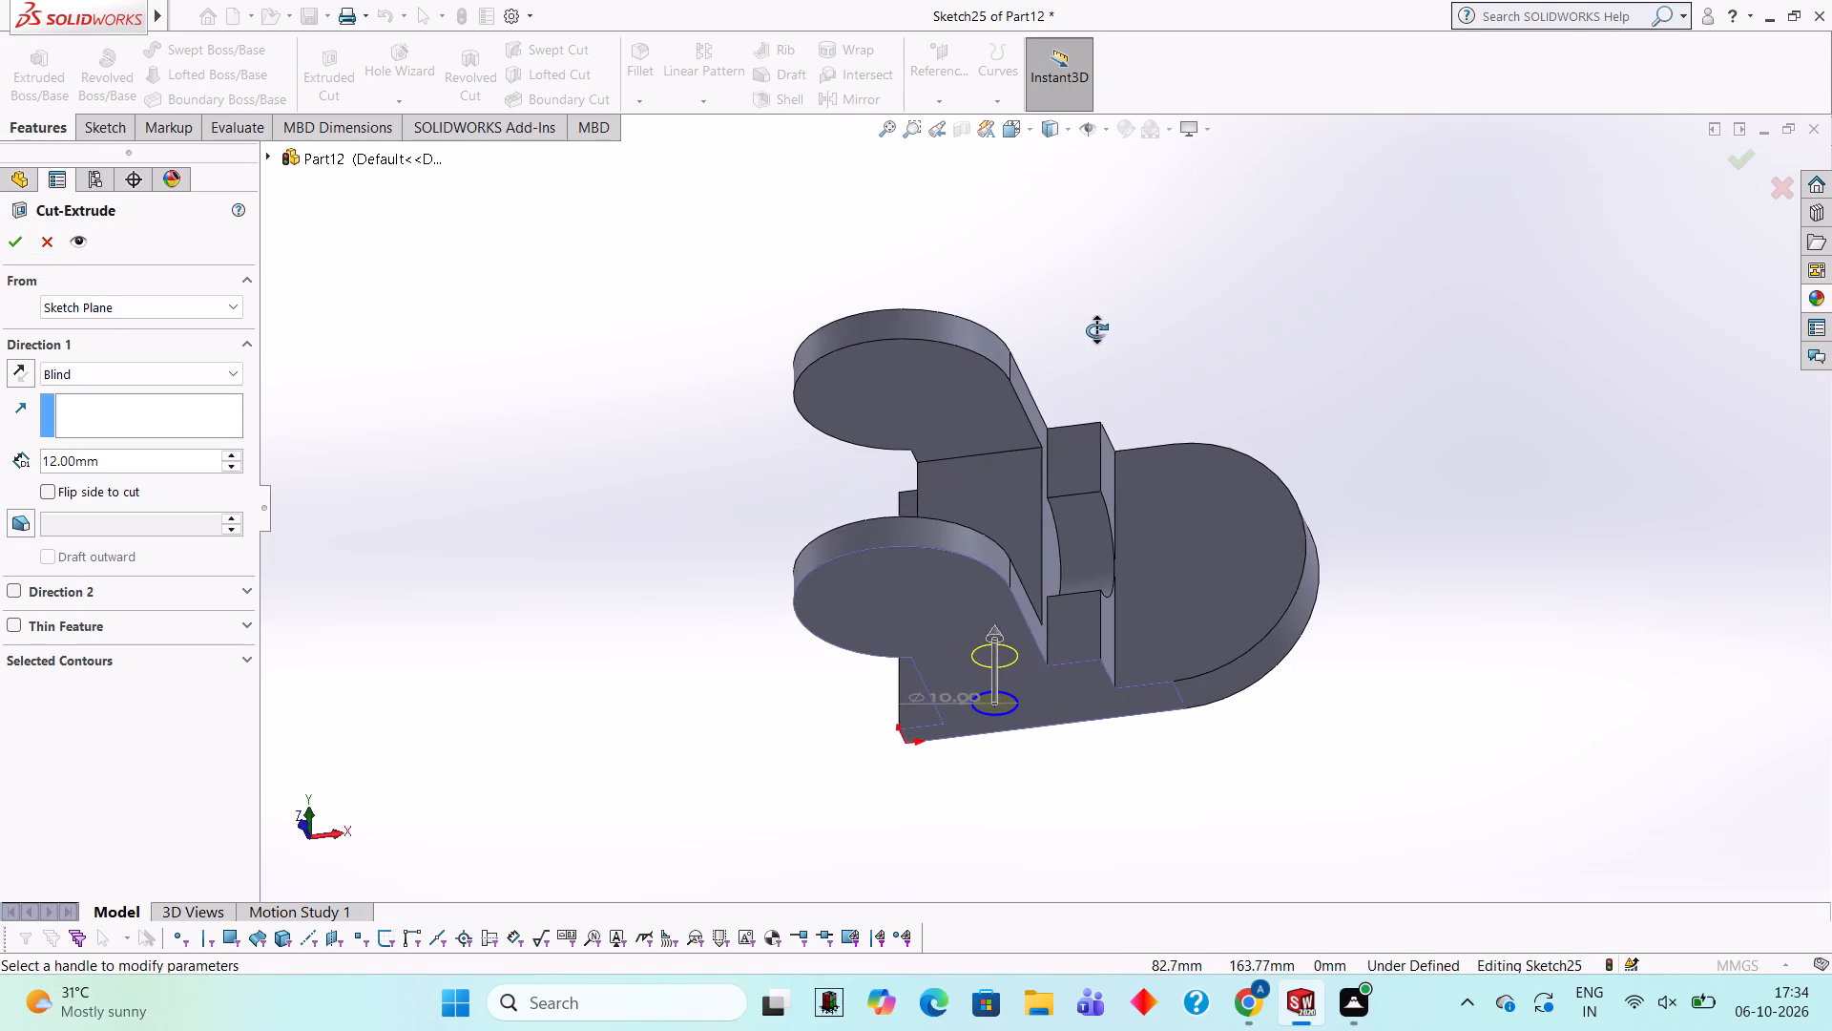
middle_drag(1096, 330, 1099, 331)
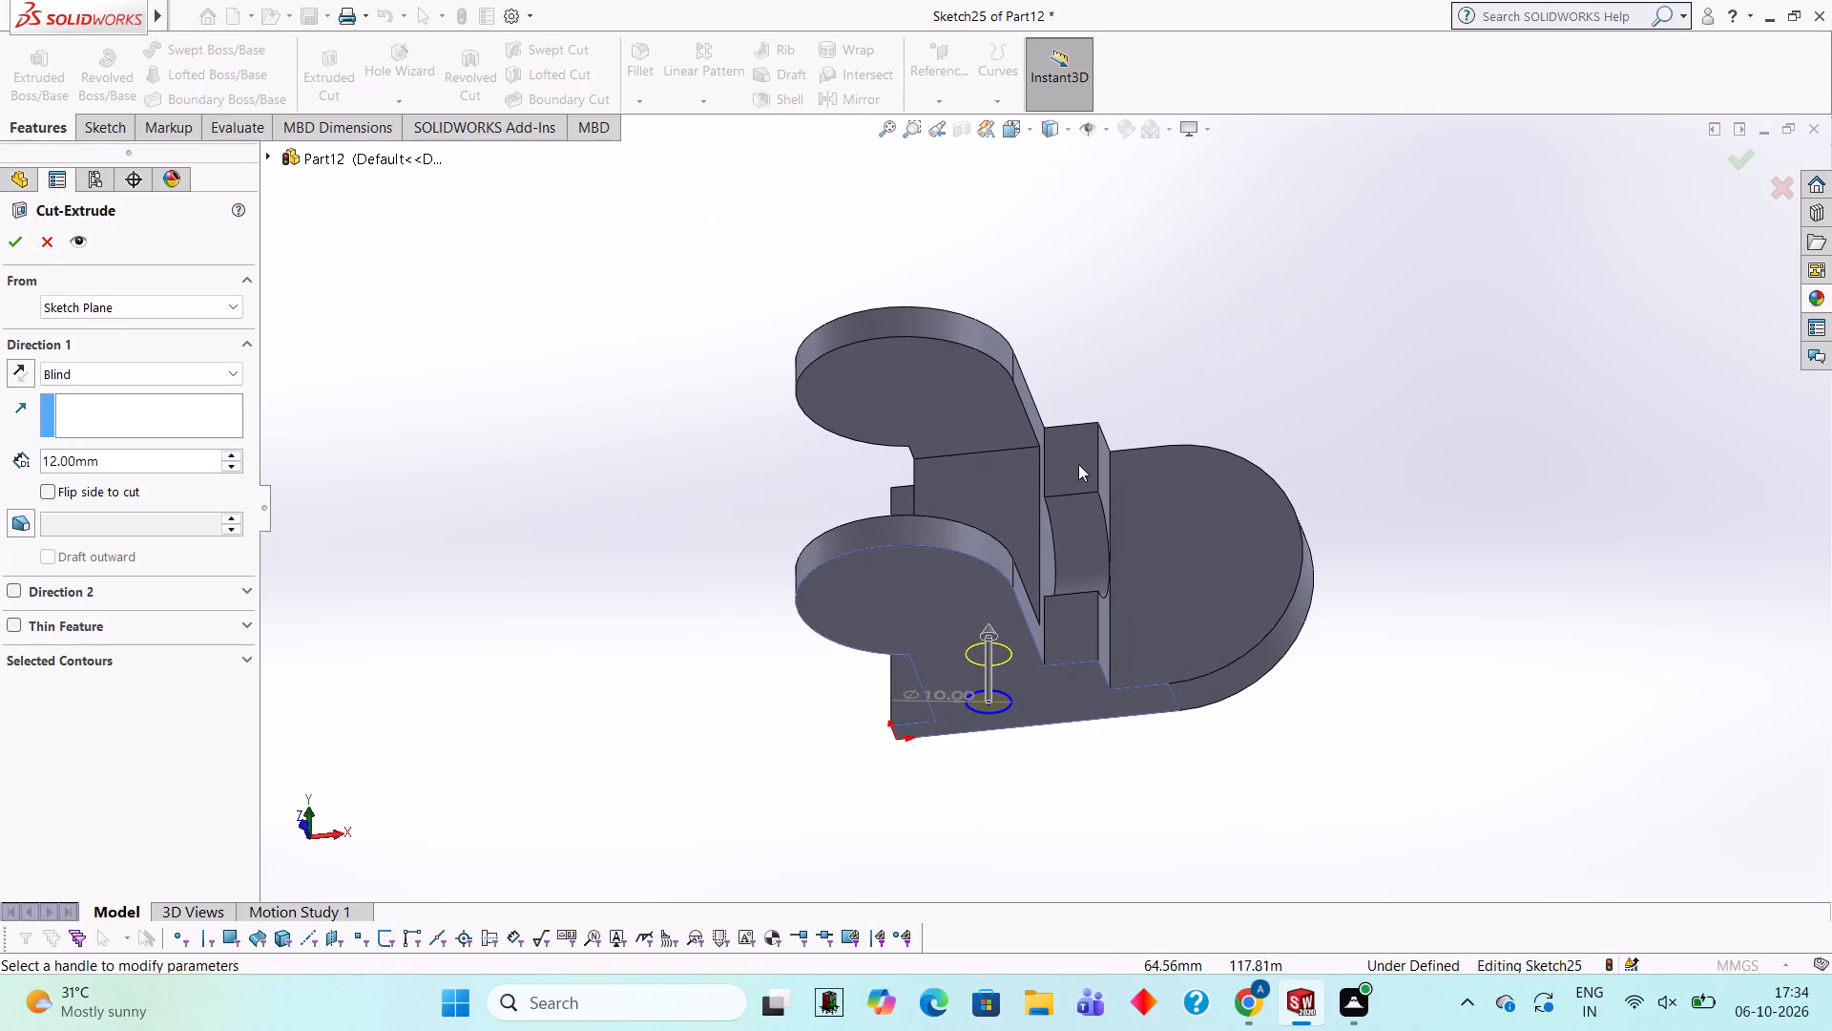
middle_drag(1080, 277, 1037, 335)
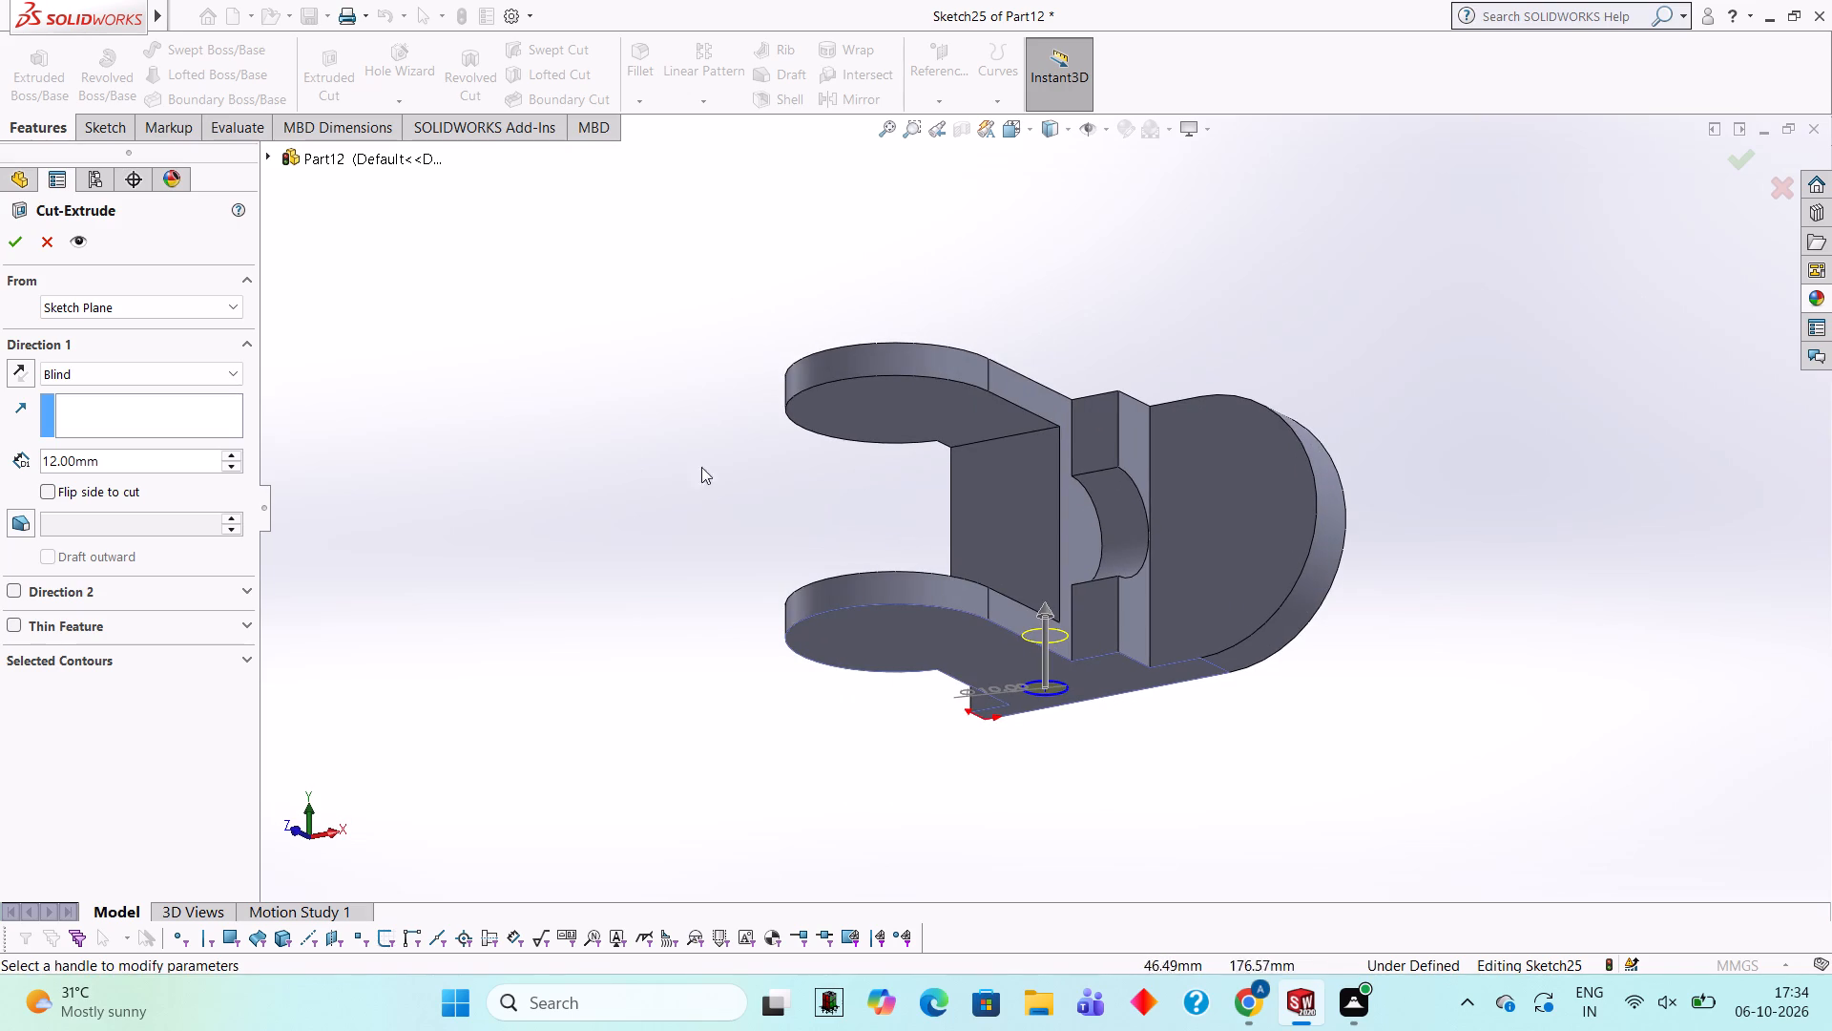
scroll(1035, 347, up, 1)
middle_drag(1035, 347, 1030, 329)
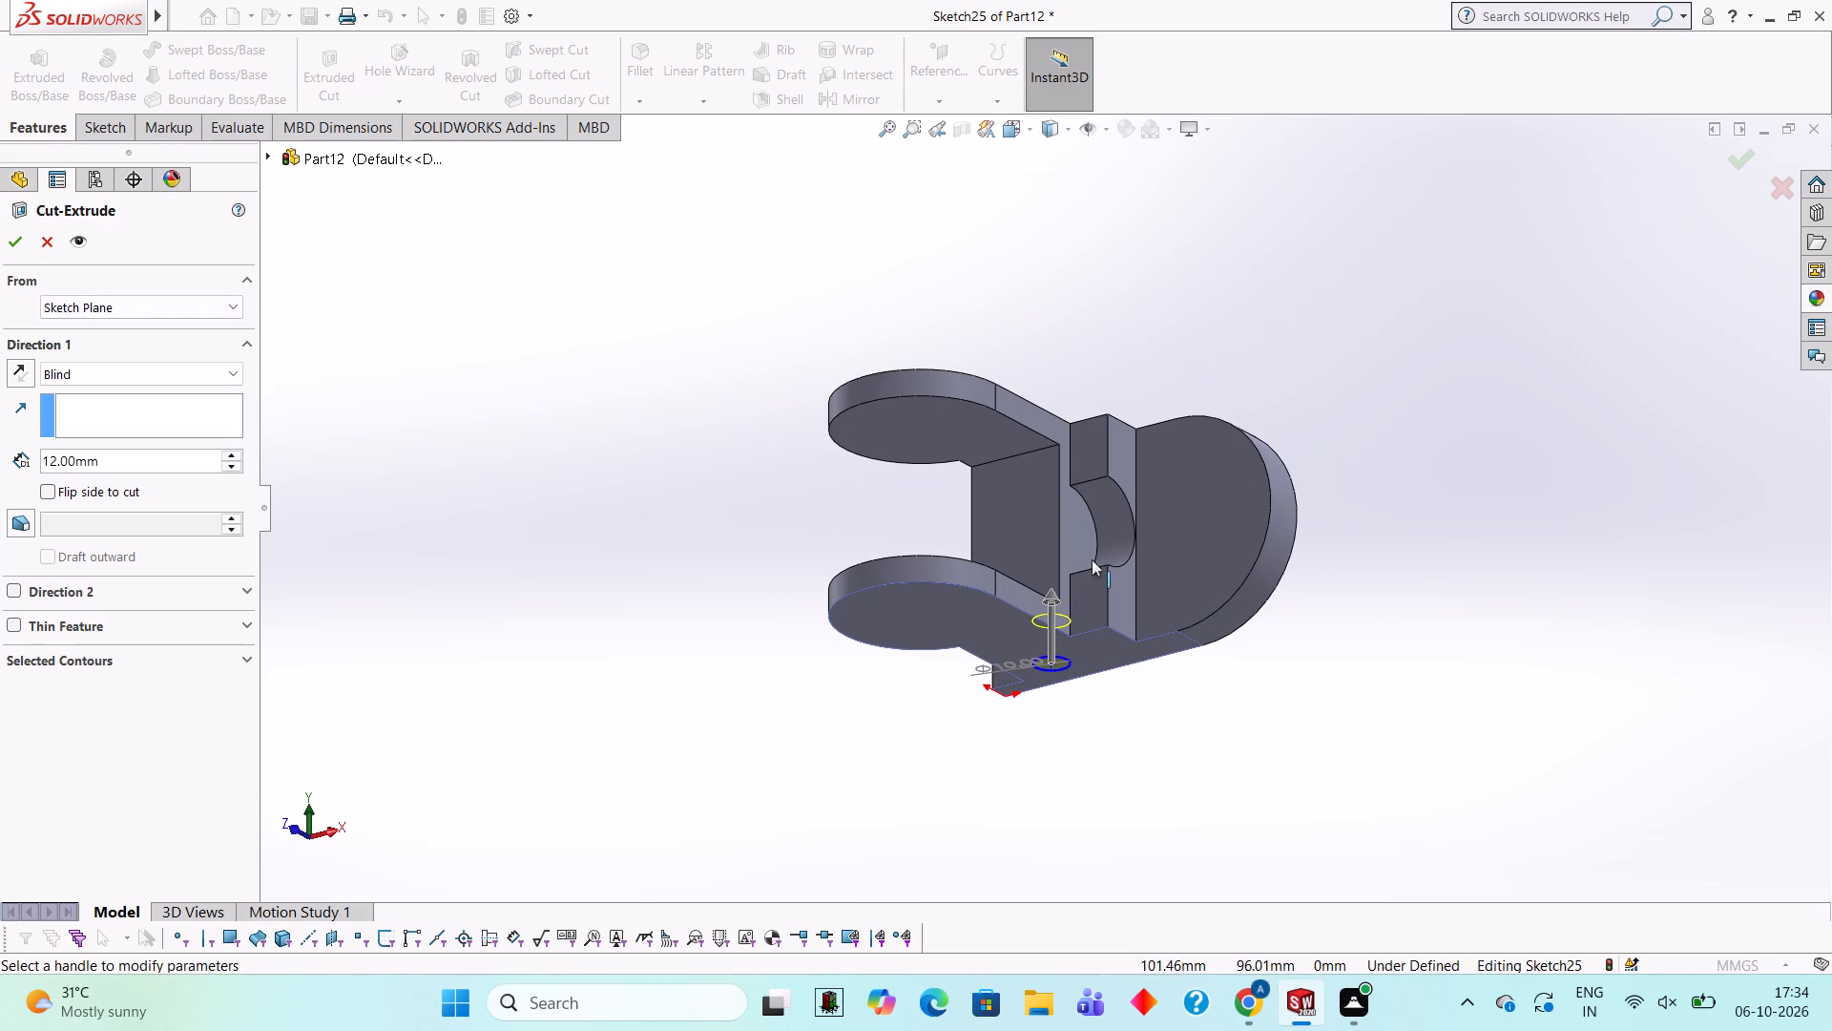
middle_drag(1059, 675, 1101, 350)
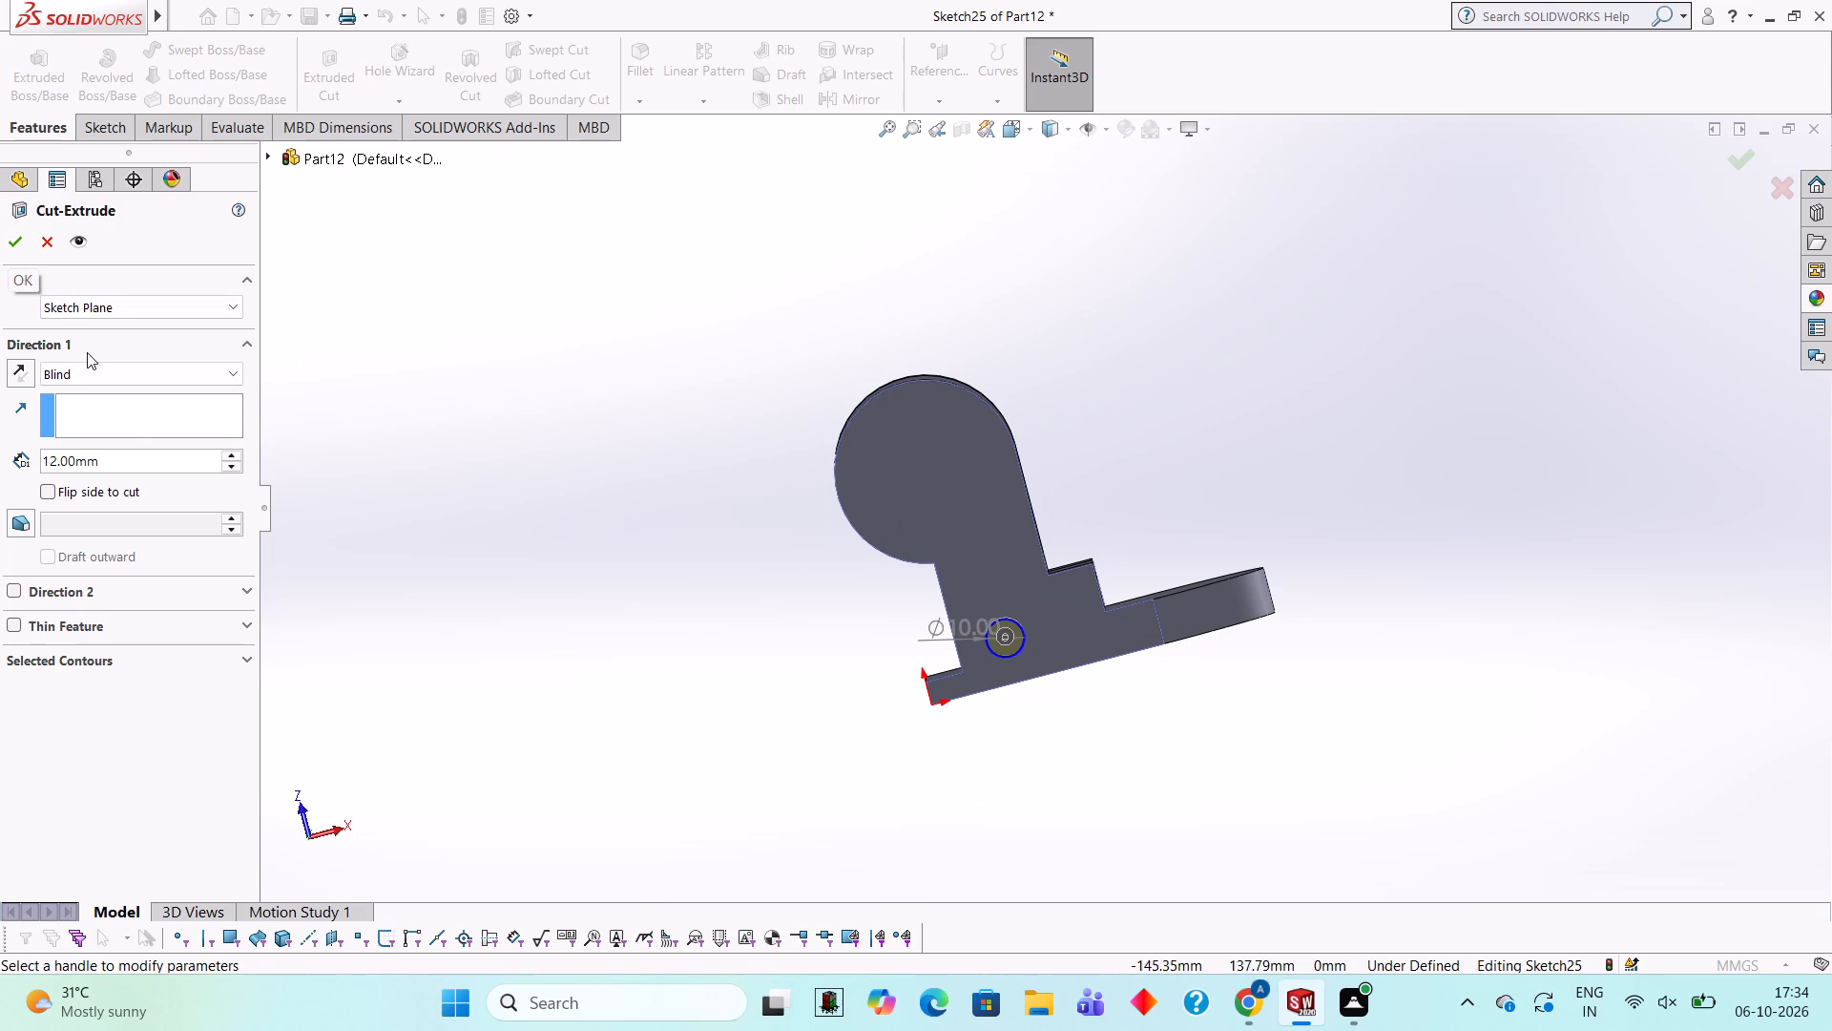
click(142, 468)
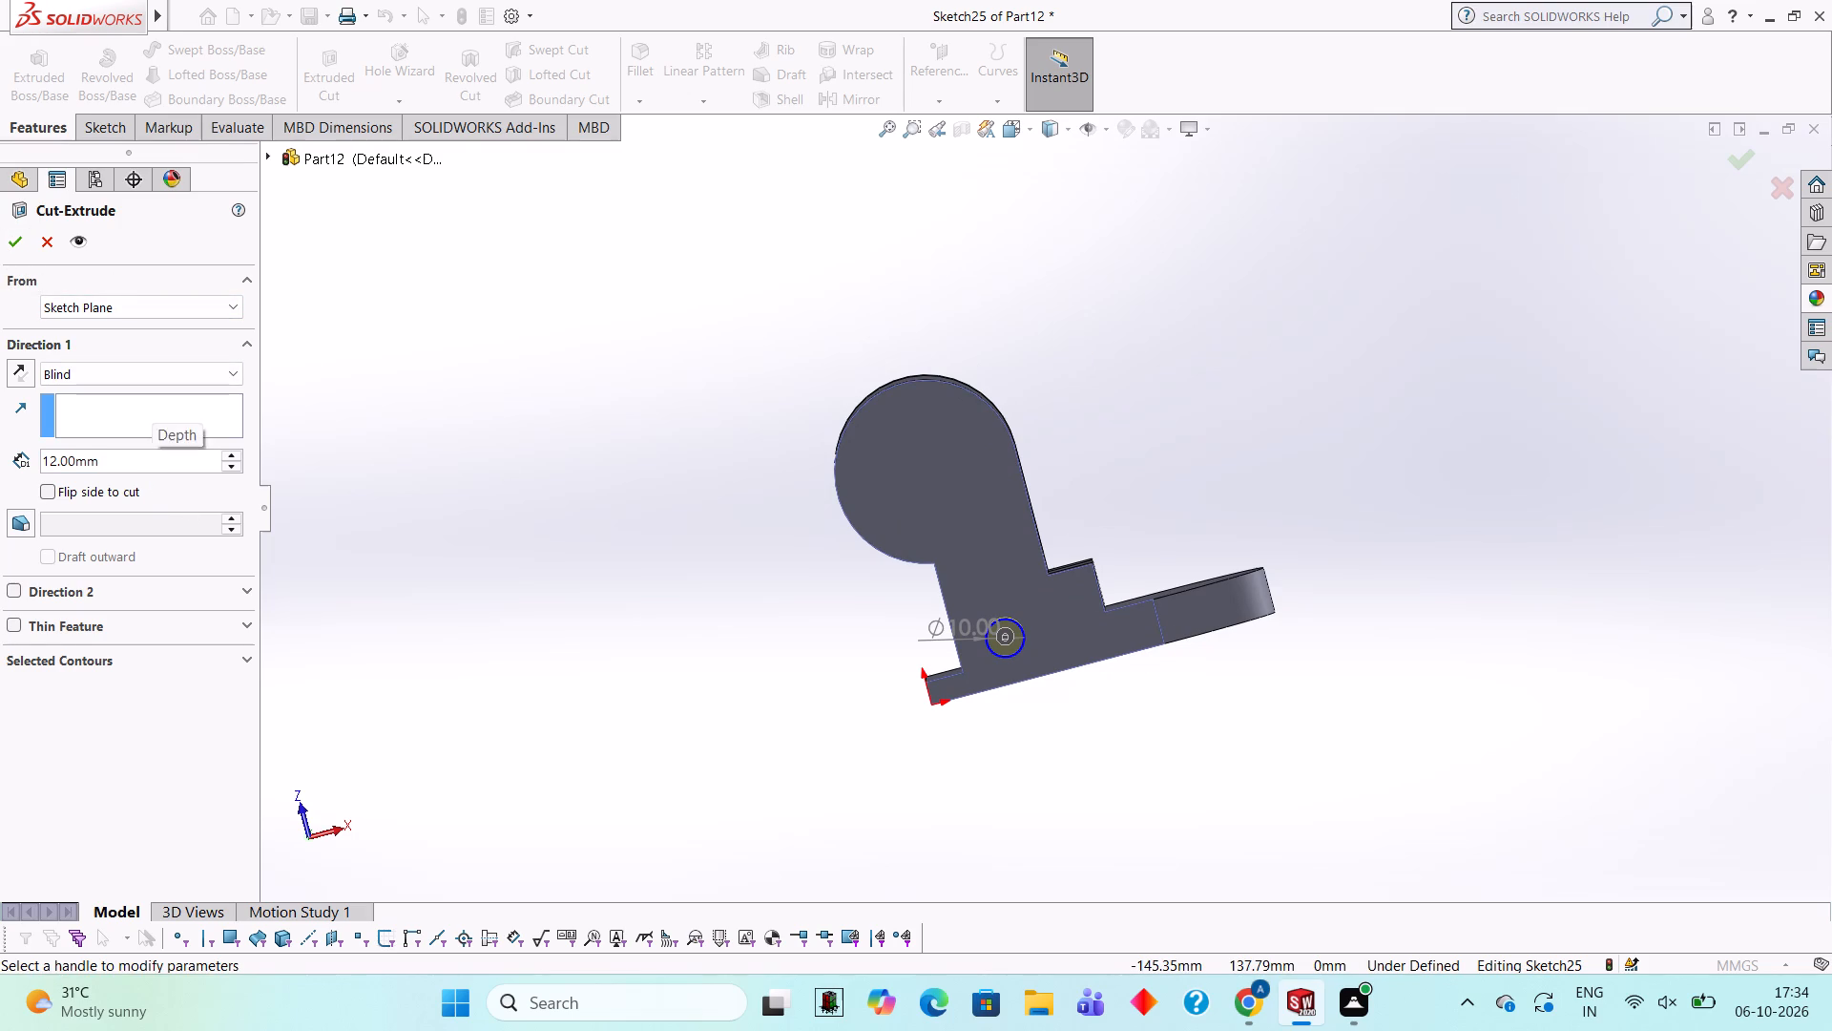
key(BackSpace)
key(BackSpace)
key(BackSpace)
key(BackSpace)
key(BackSpace)
key(BackSpace)
key(BackSpace)
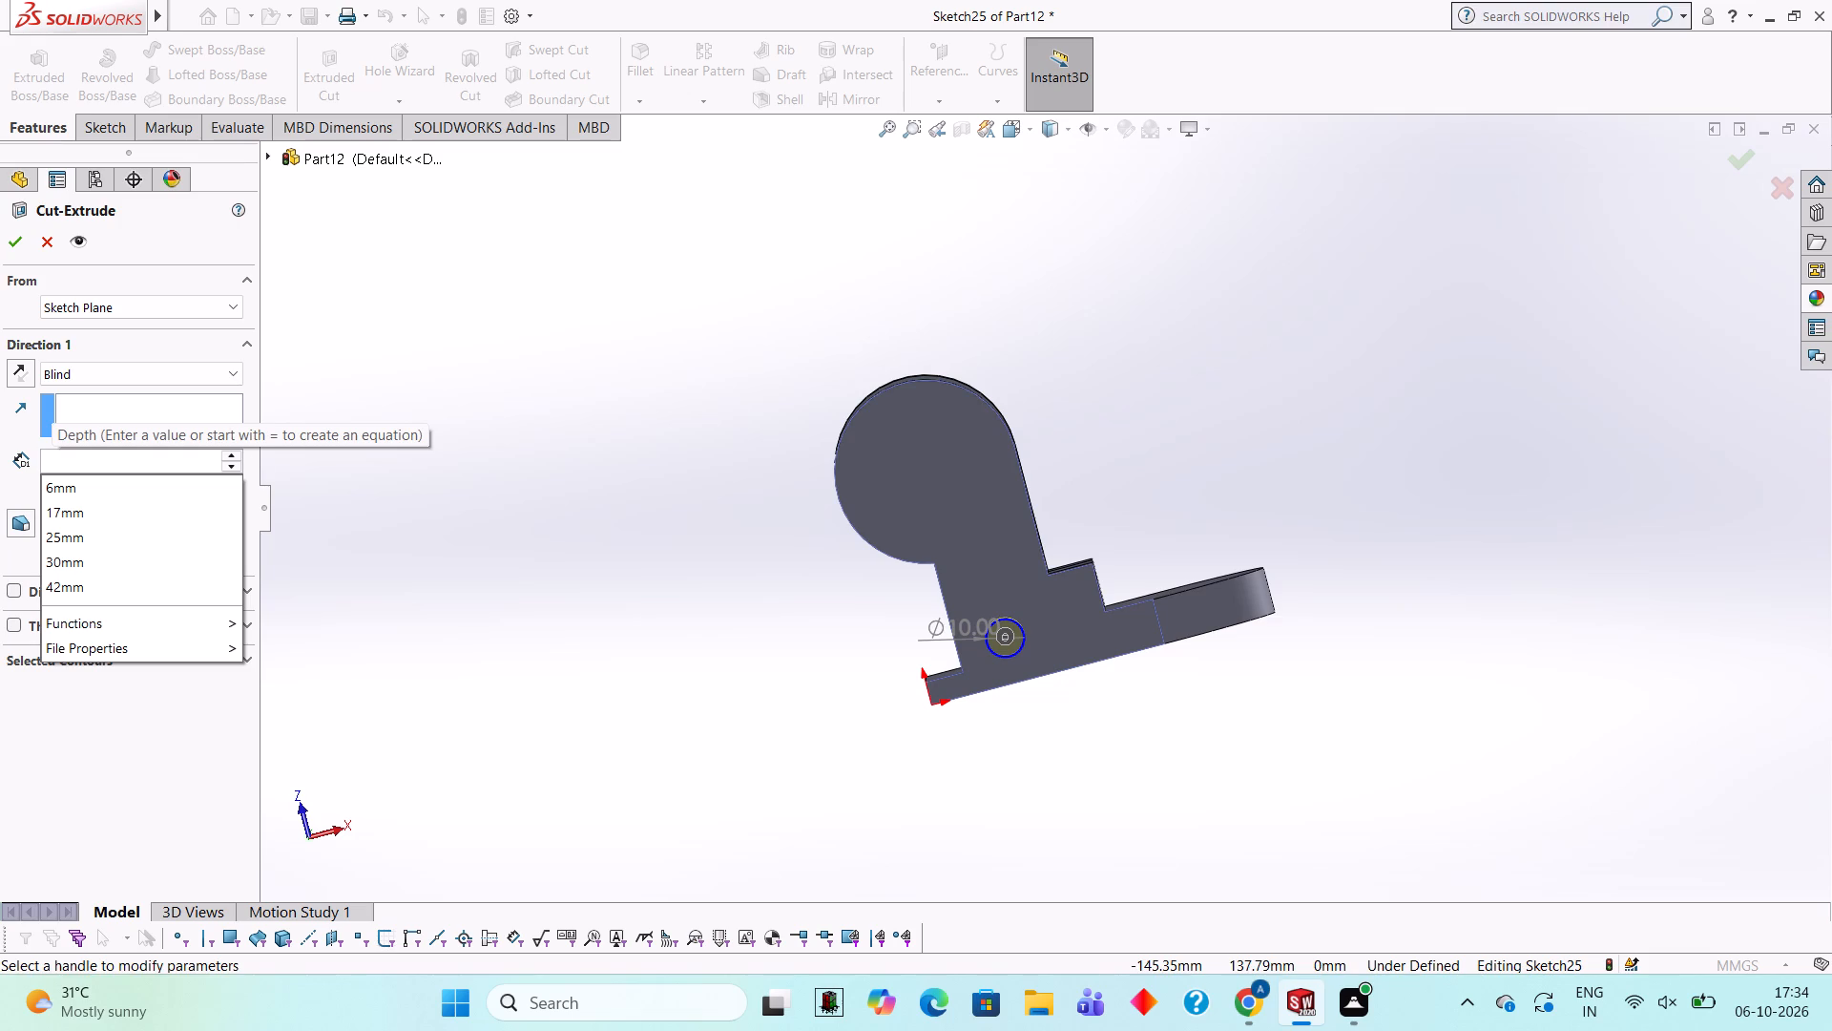
scroll(737, 434, up, 1)
middle_drag(737, 434, 718, 598)
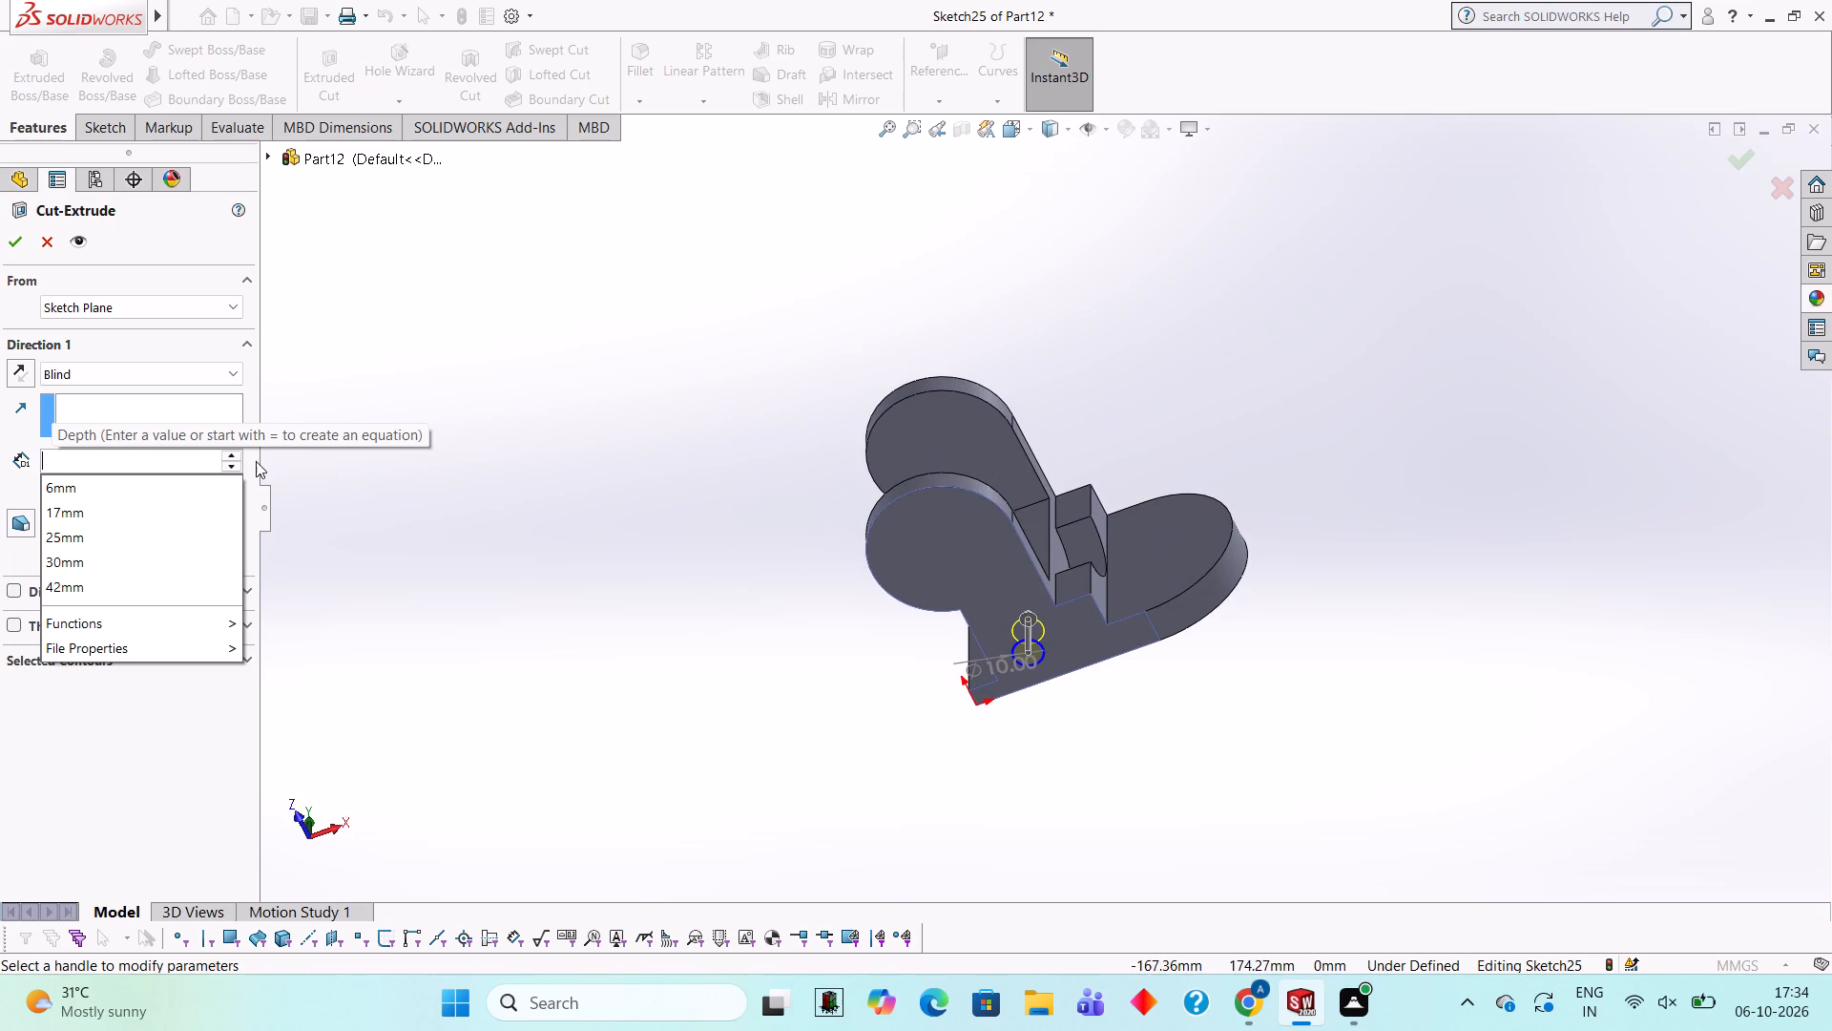
middle_drag(1090, 303, 1087, 389)
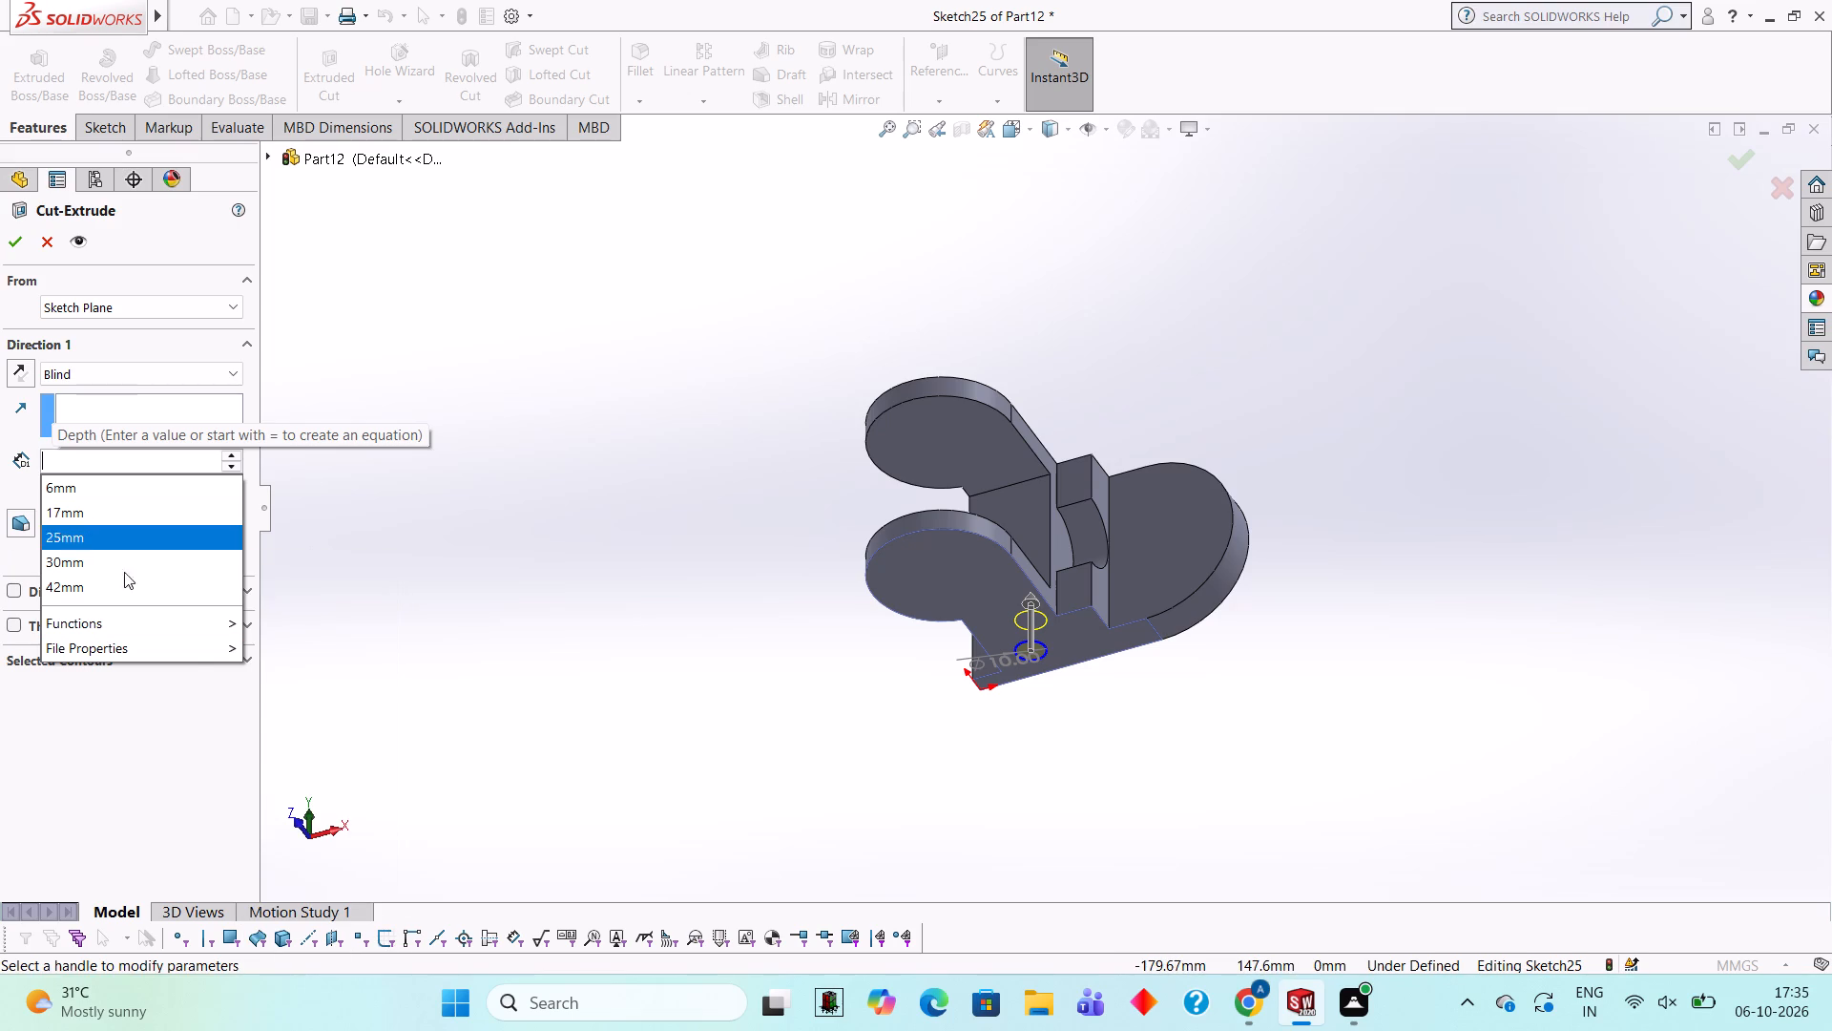
text(60)
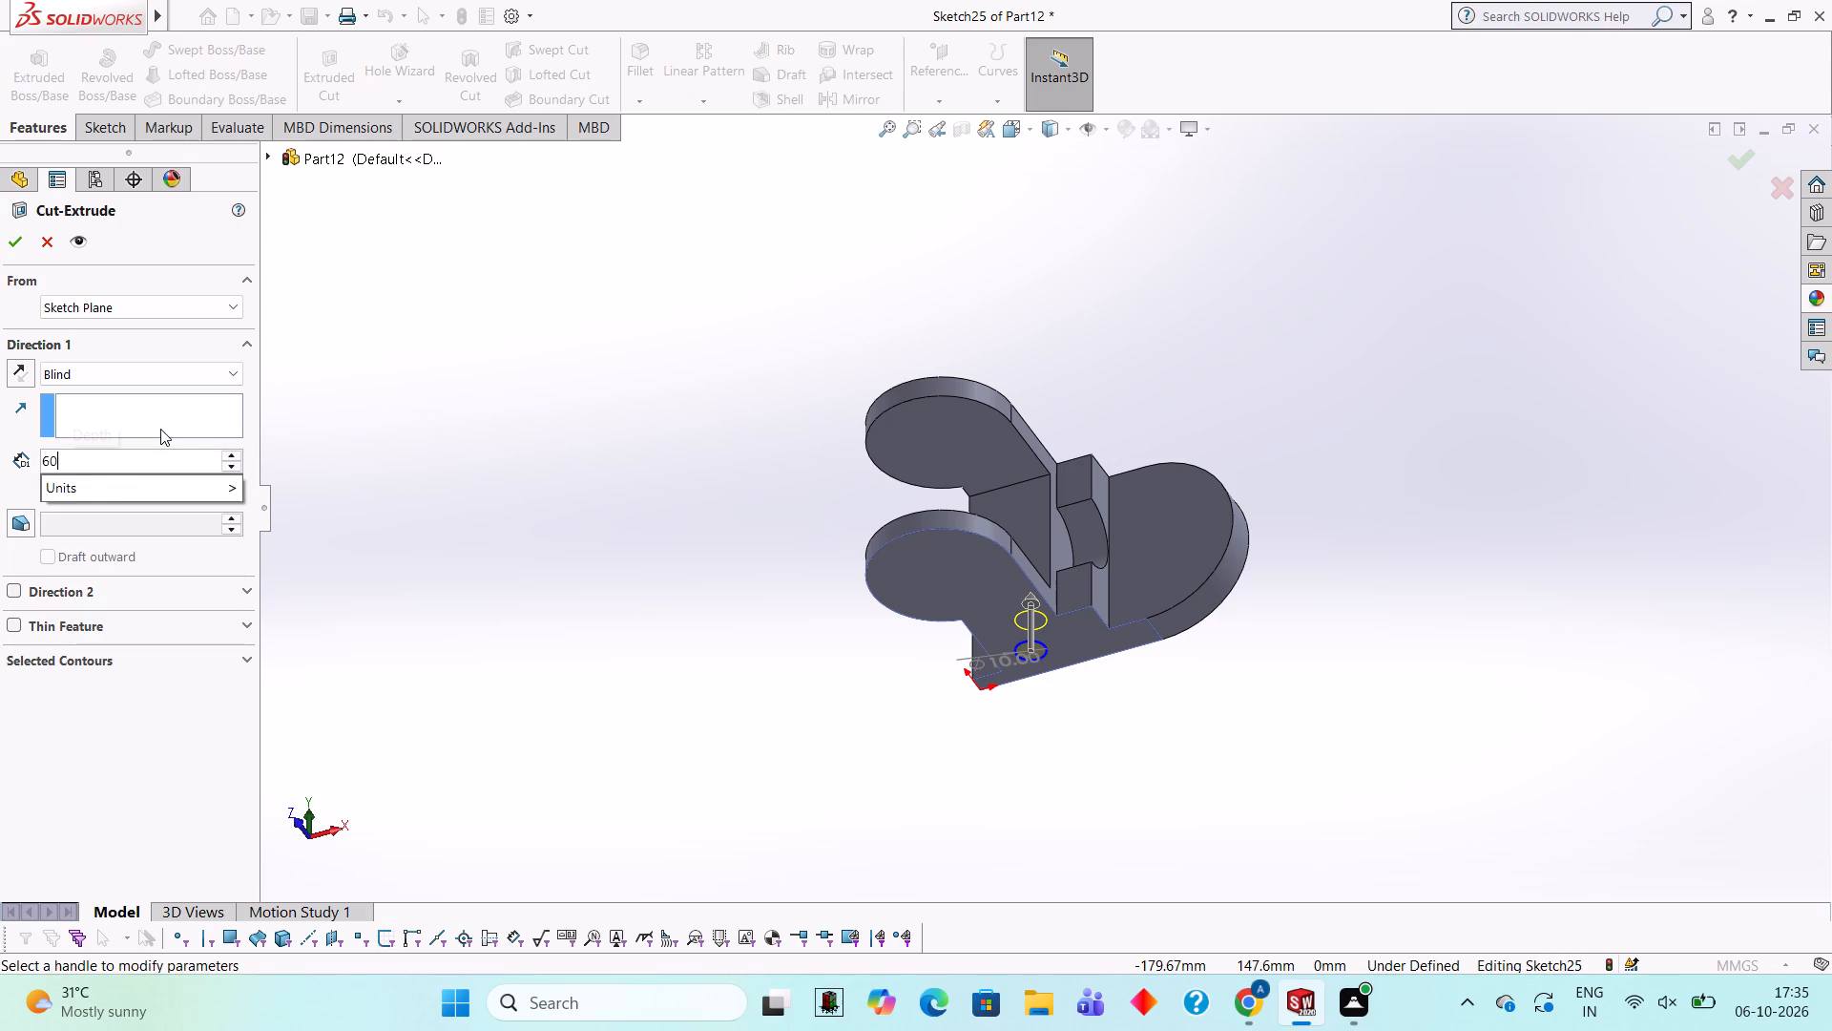
key(Return)
middle_drag(1361, 361, 1349, 644)
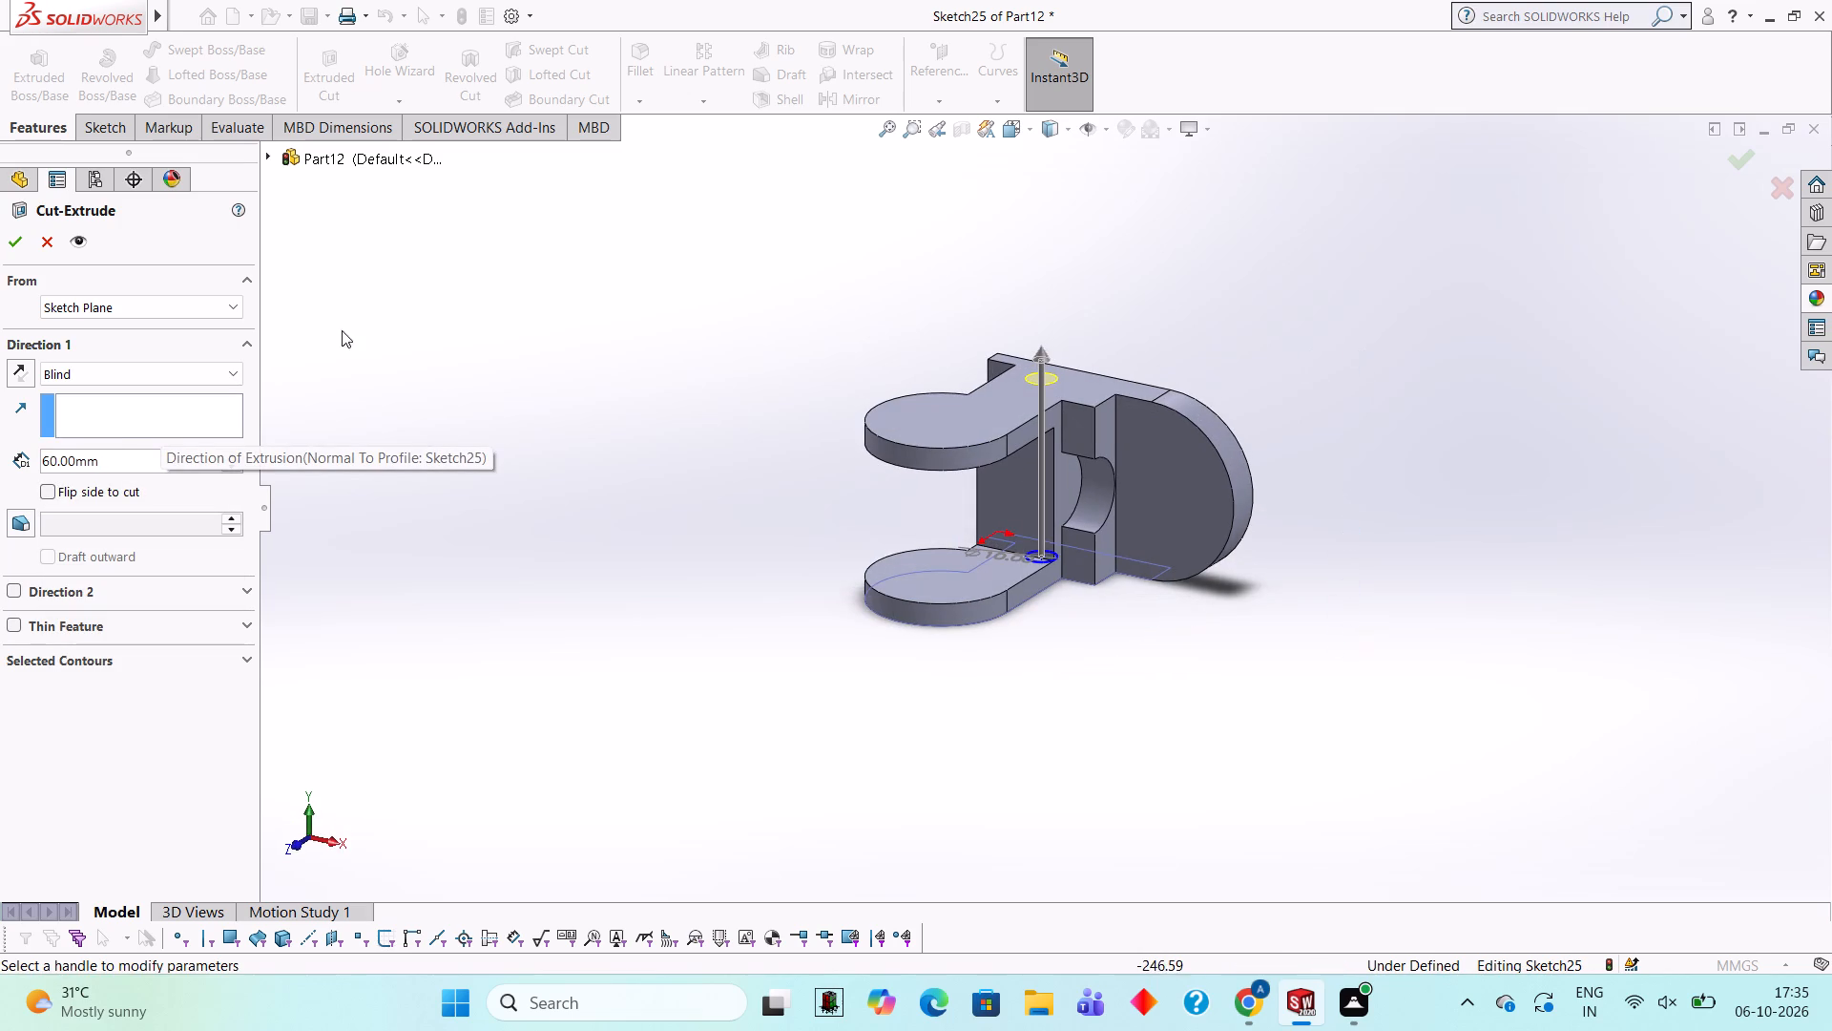
click(24, 247)
click(571, 295)
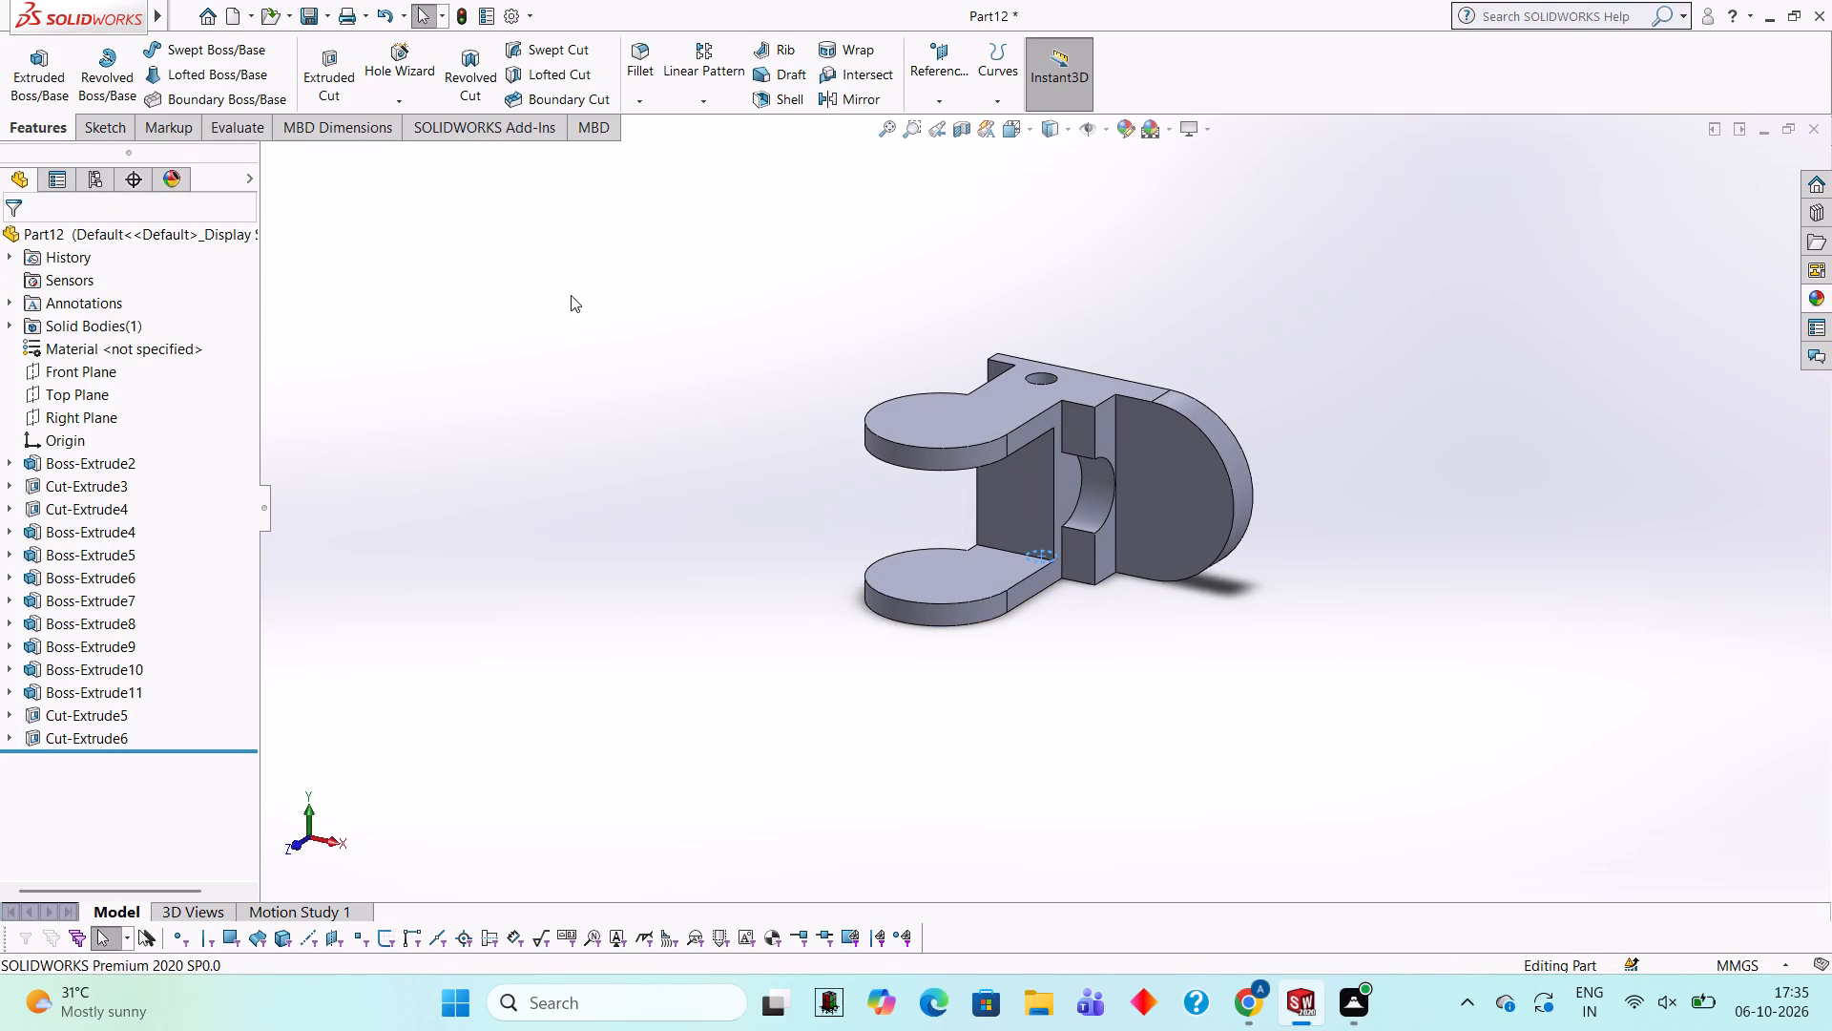
Sketch an 18 mm diameter circle on the lug's outer side face, concentric with its rounded head.
middle_drag(1376, 603, 1459, 258)
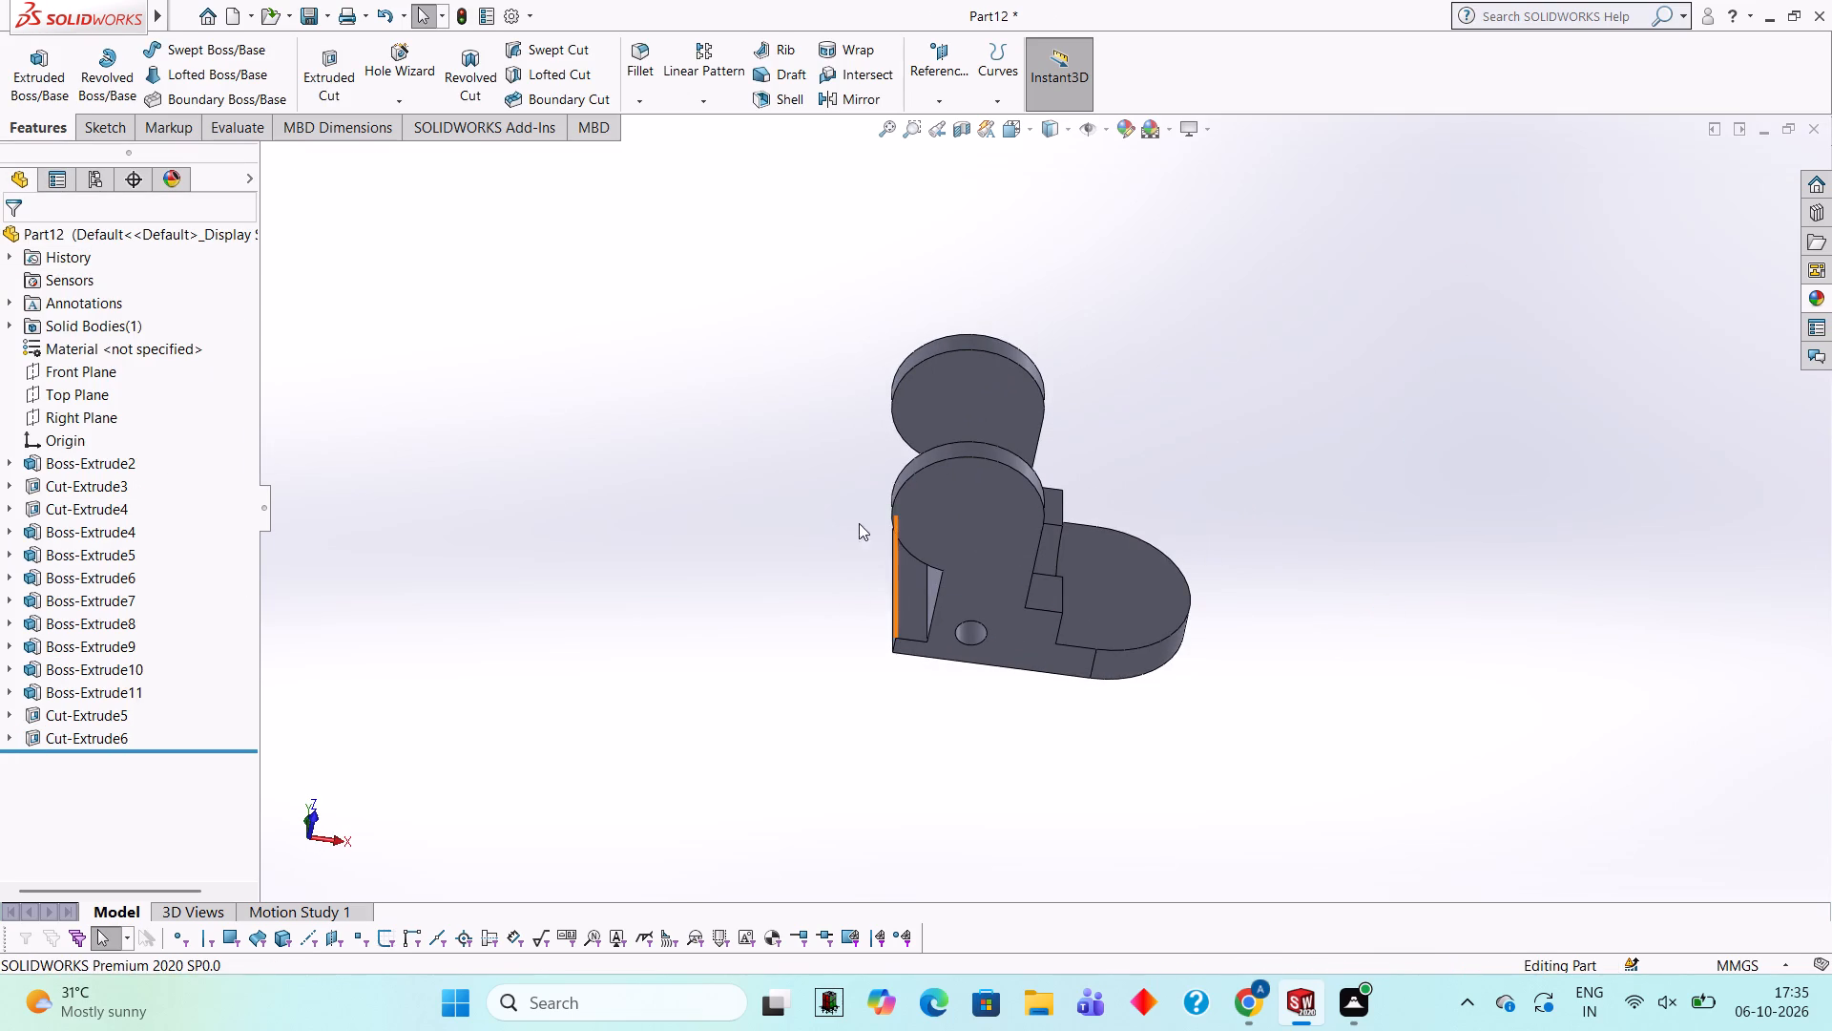
click(989, 507)
click(1076, 452)
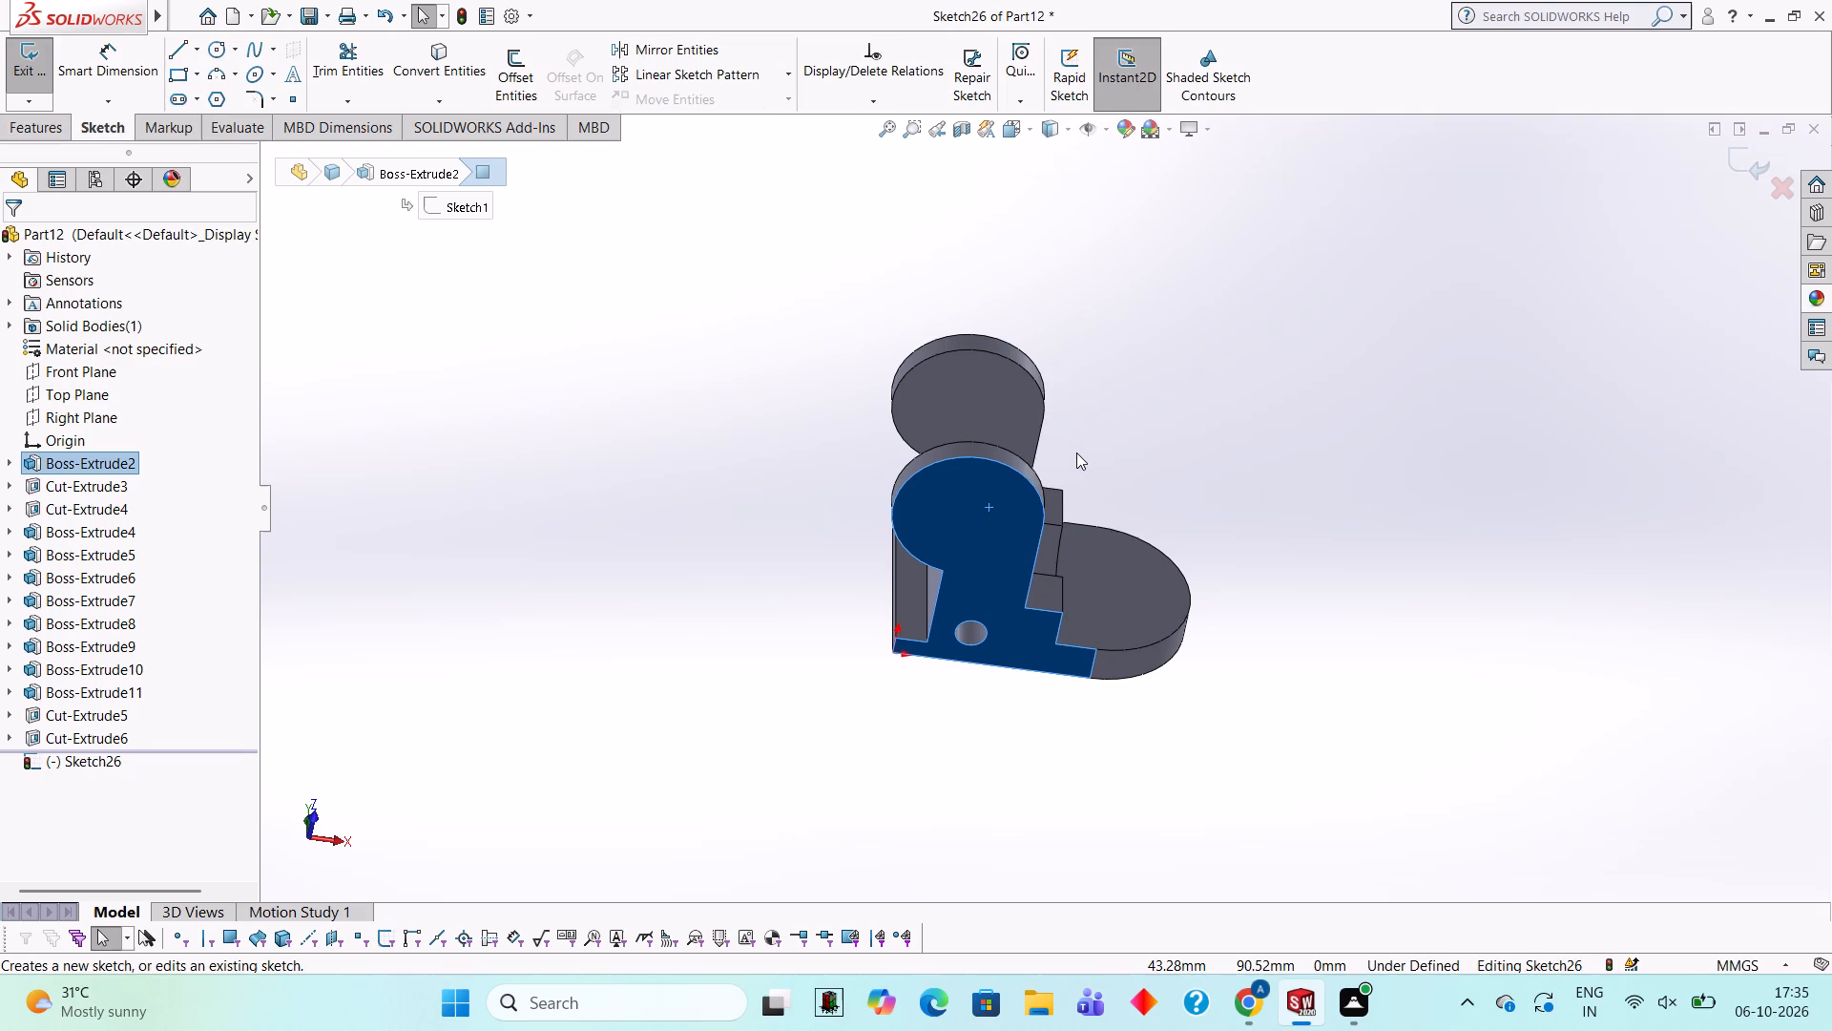
key(ctrl+8)
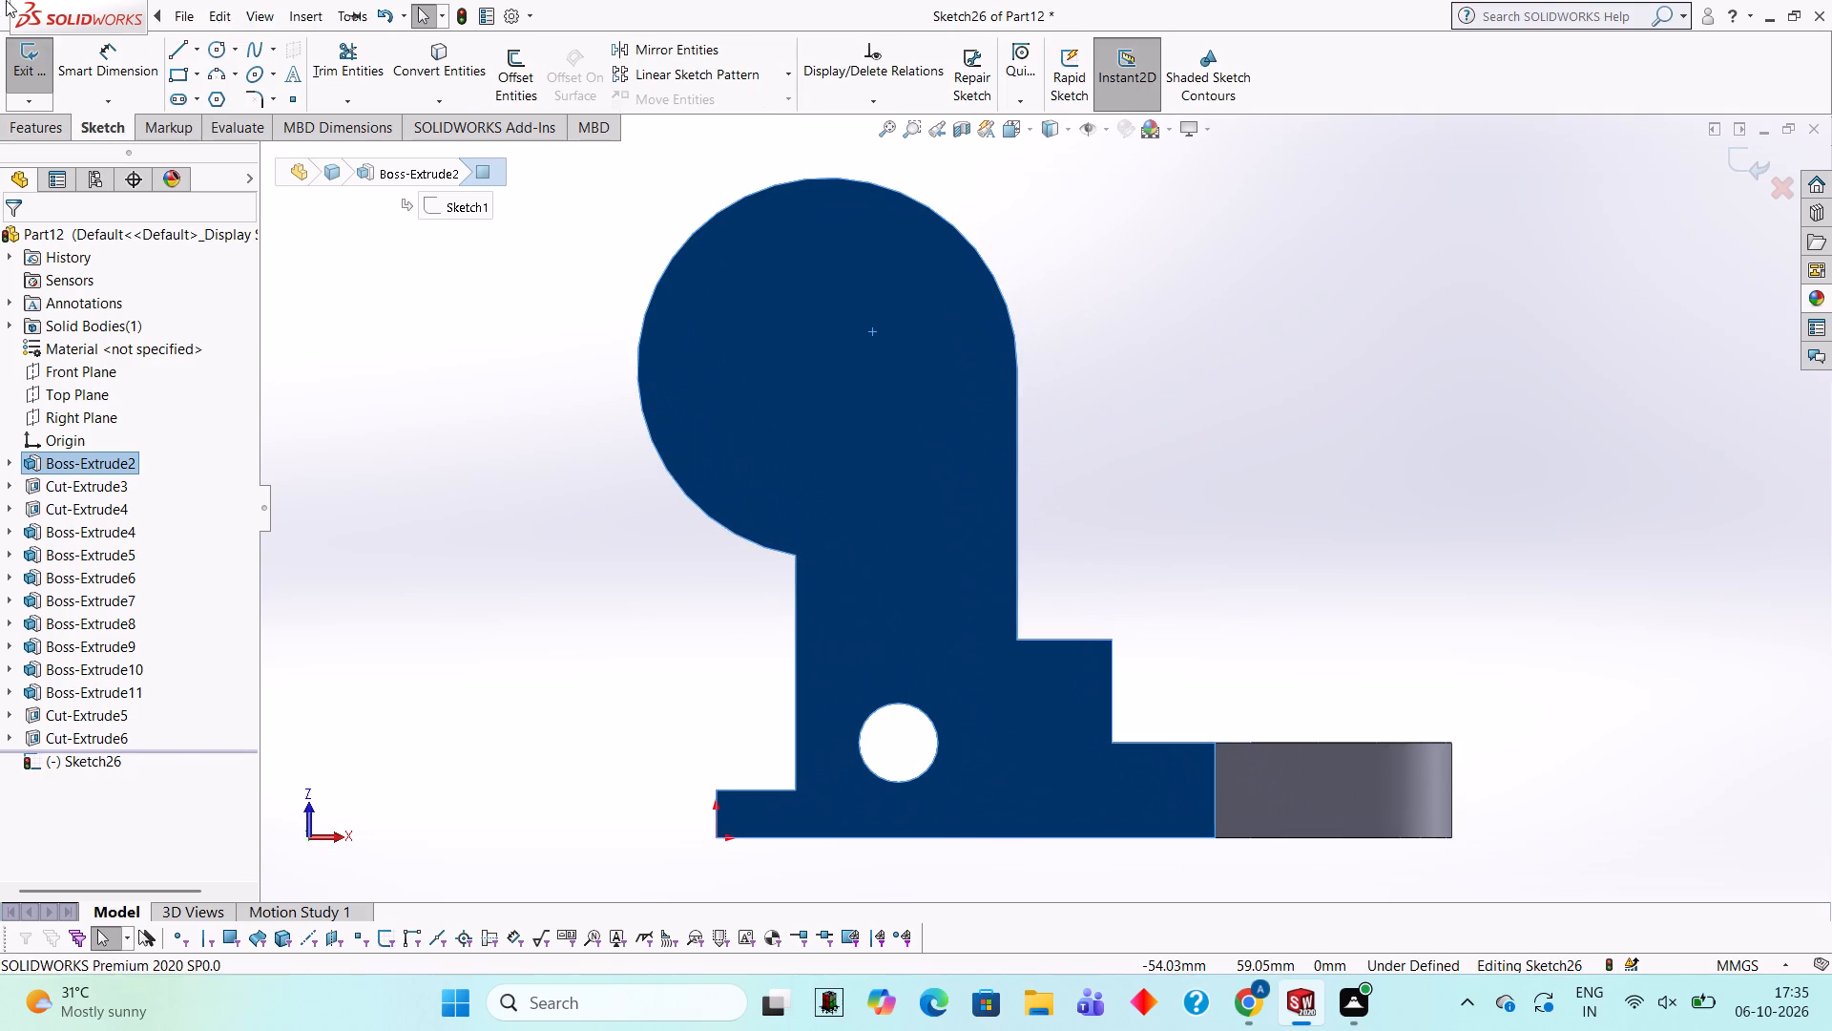
key(Escape)
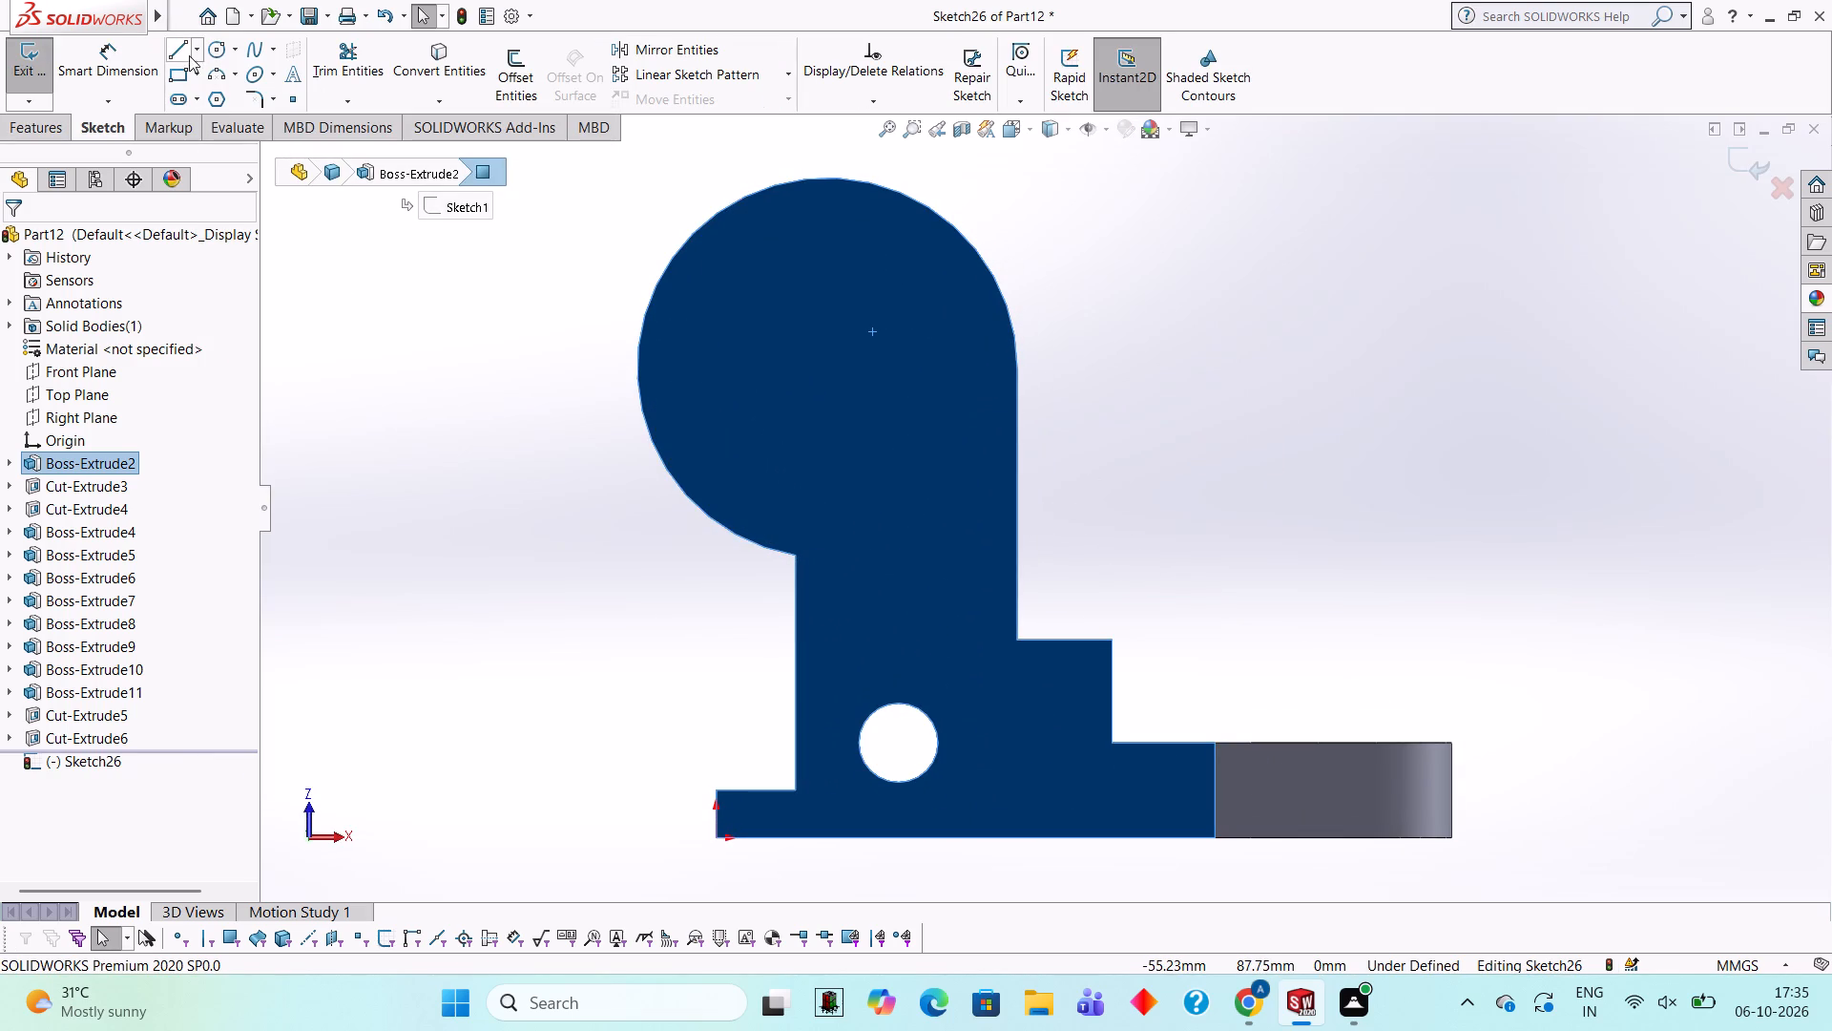
click(217, 42)
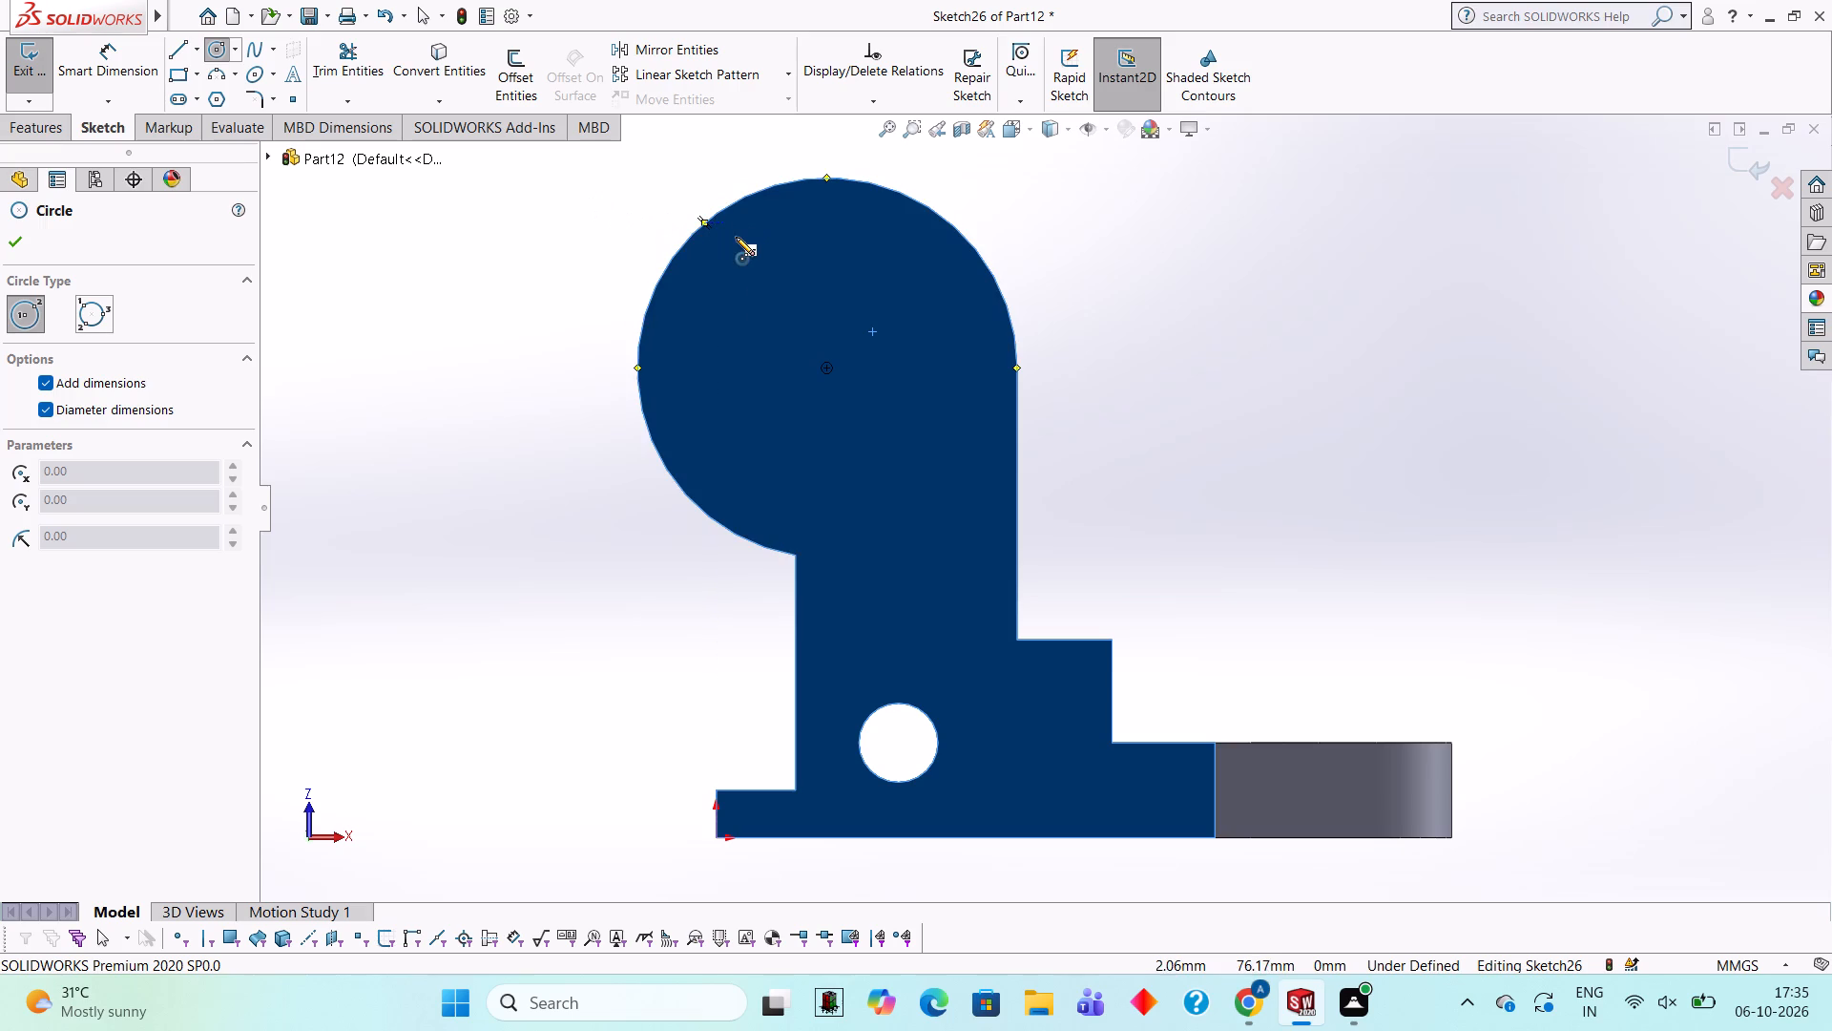
click(829, 368)
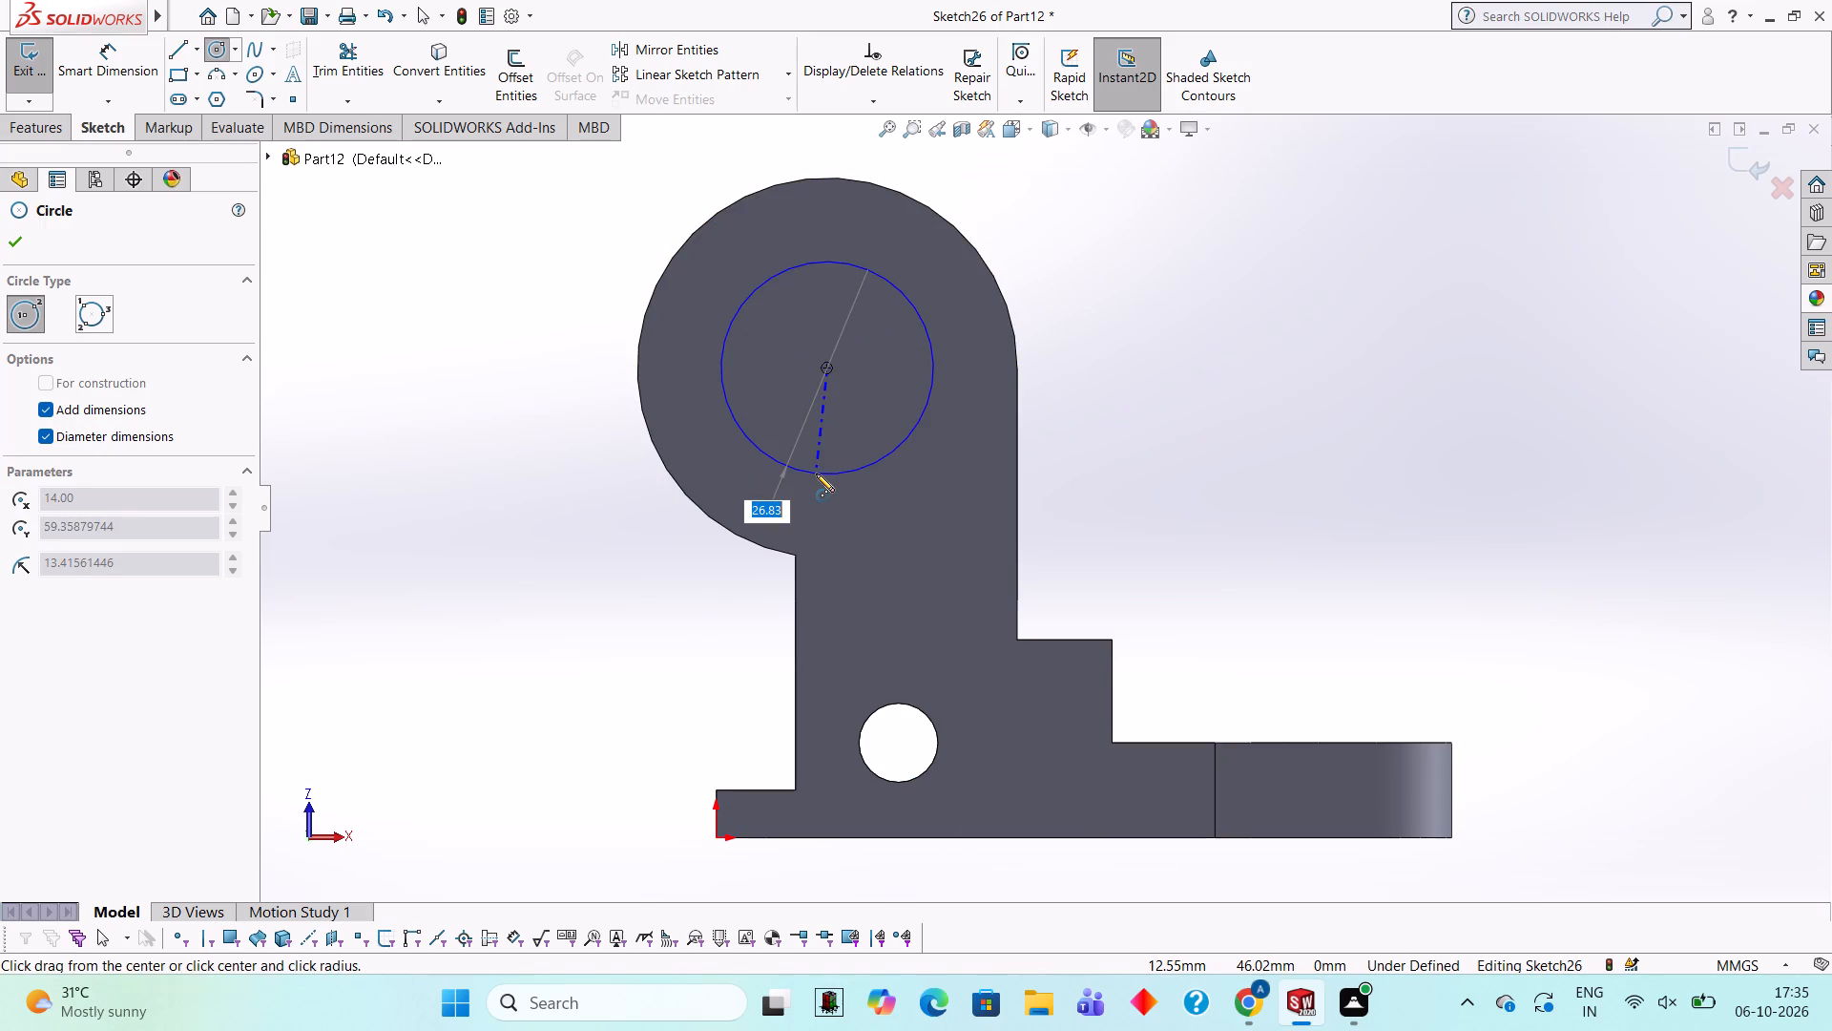
text(18)
key(Return)
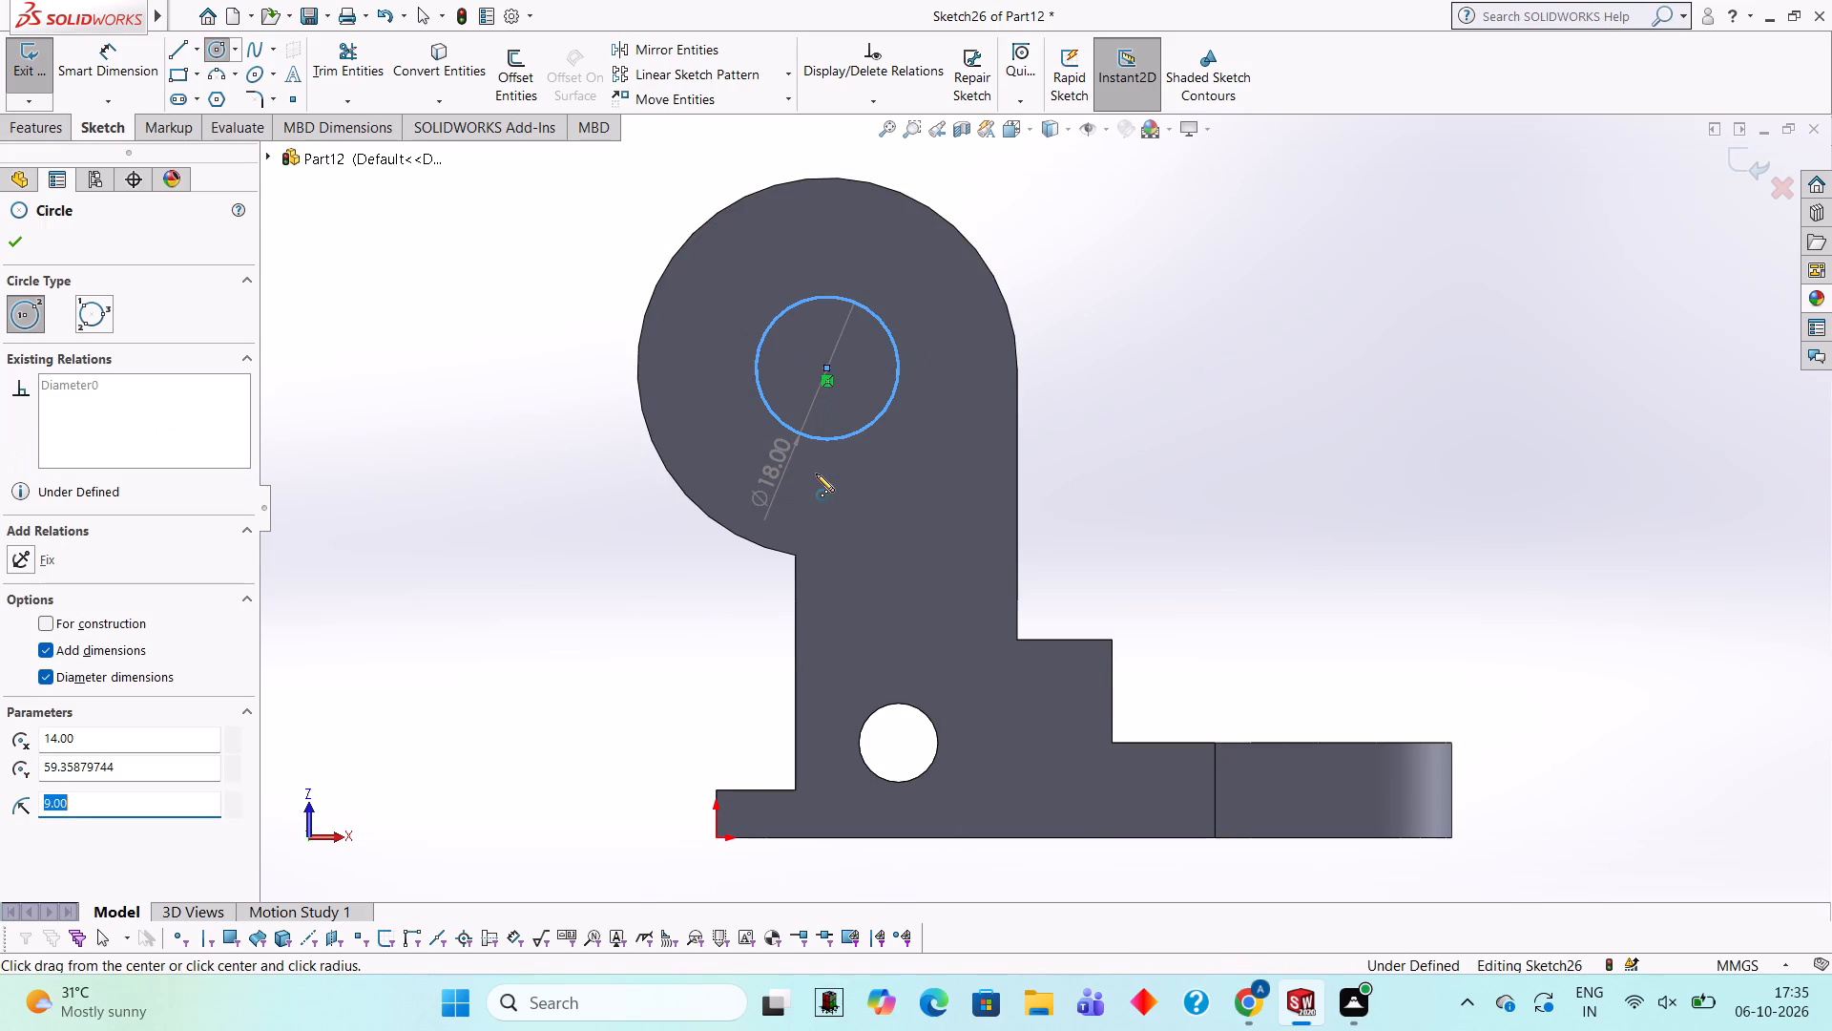
Cut the 18 mm circle 60 mm deep through both lugs with a blind extruded cut.
click(45, 140)
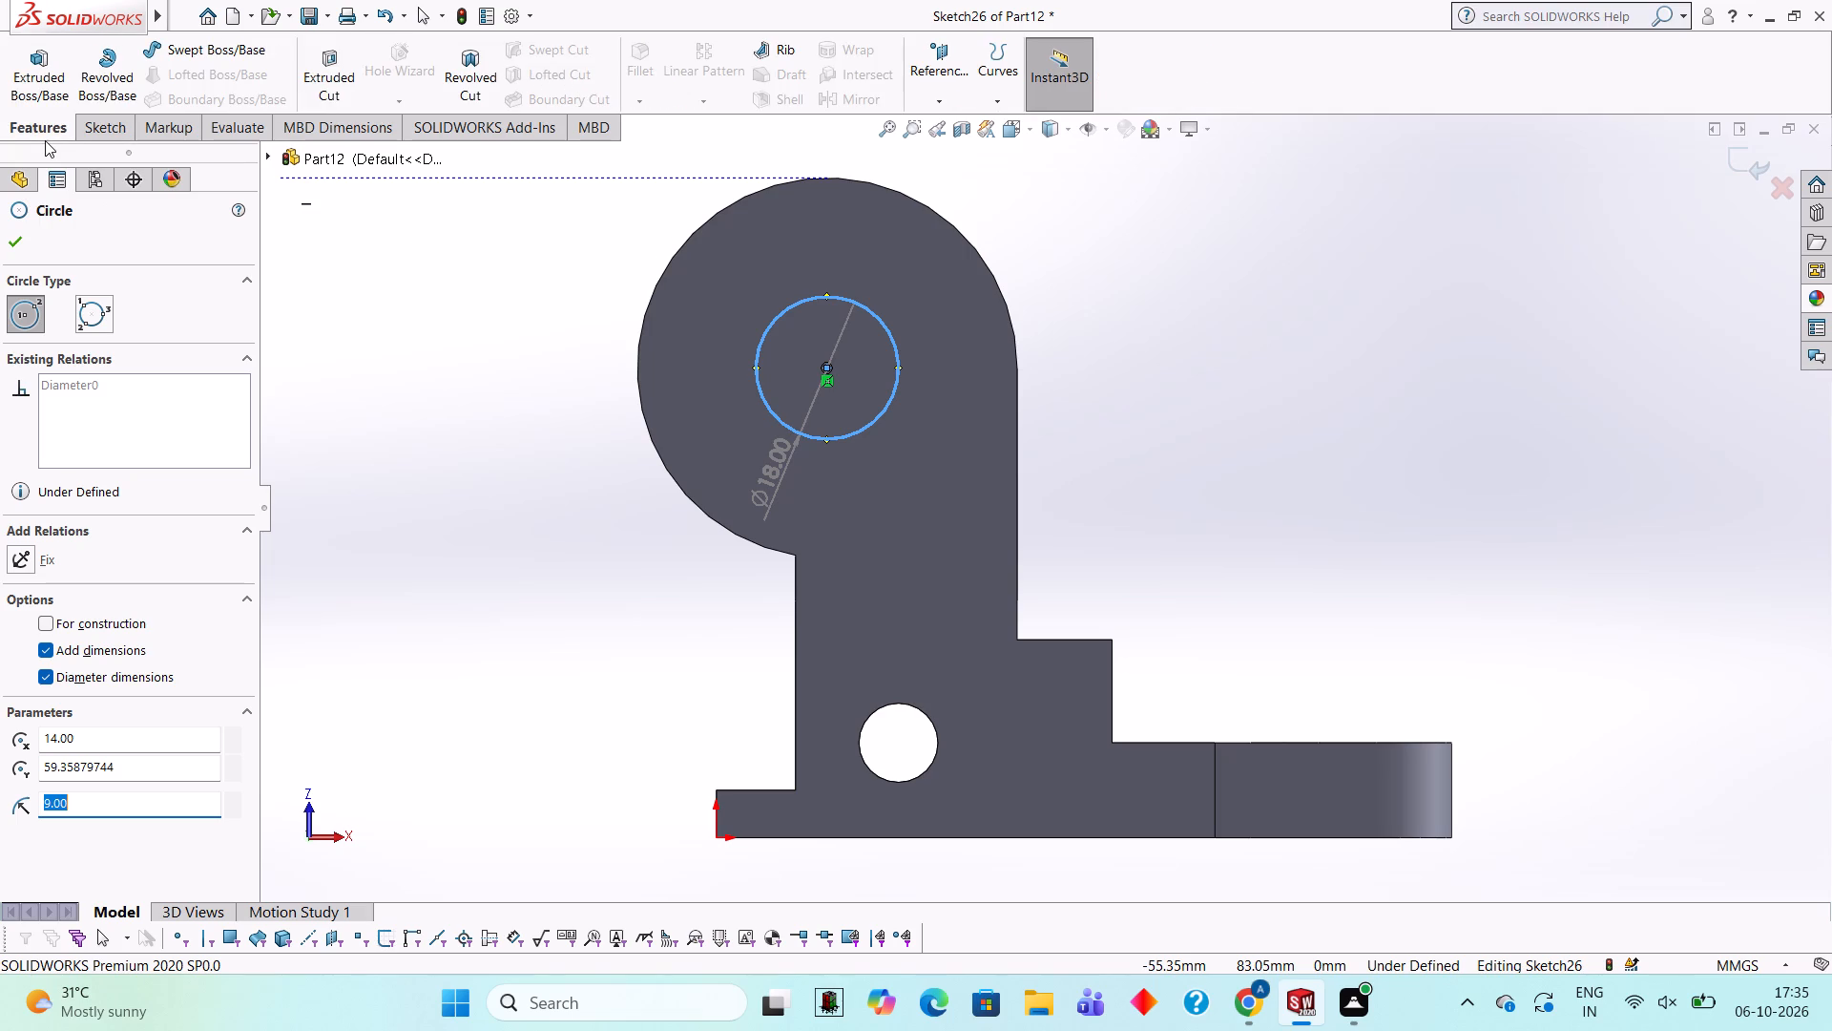
click(332, 97)
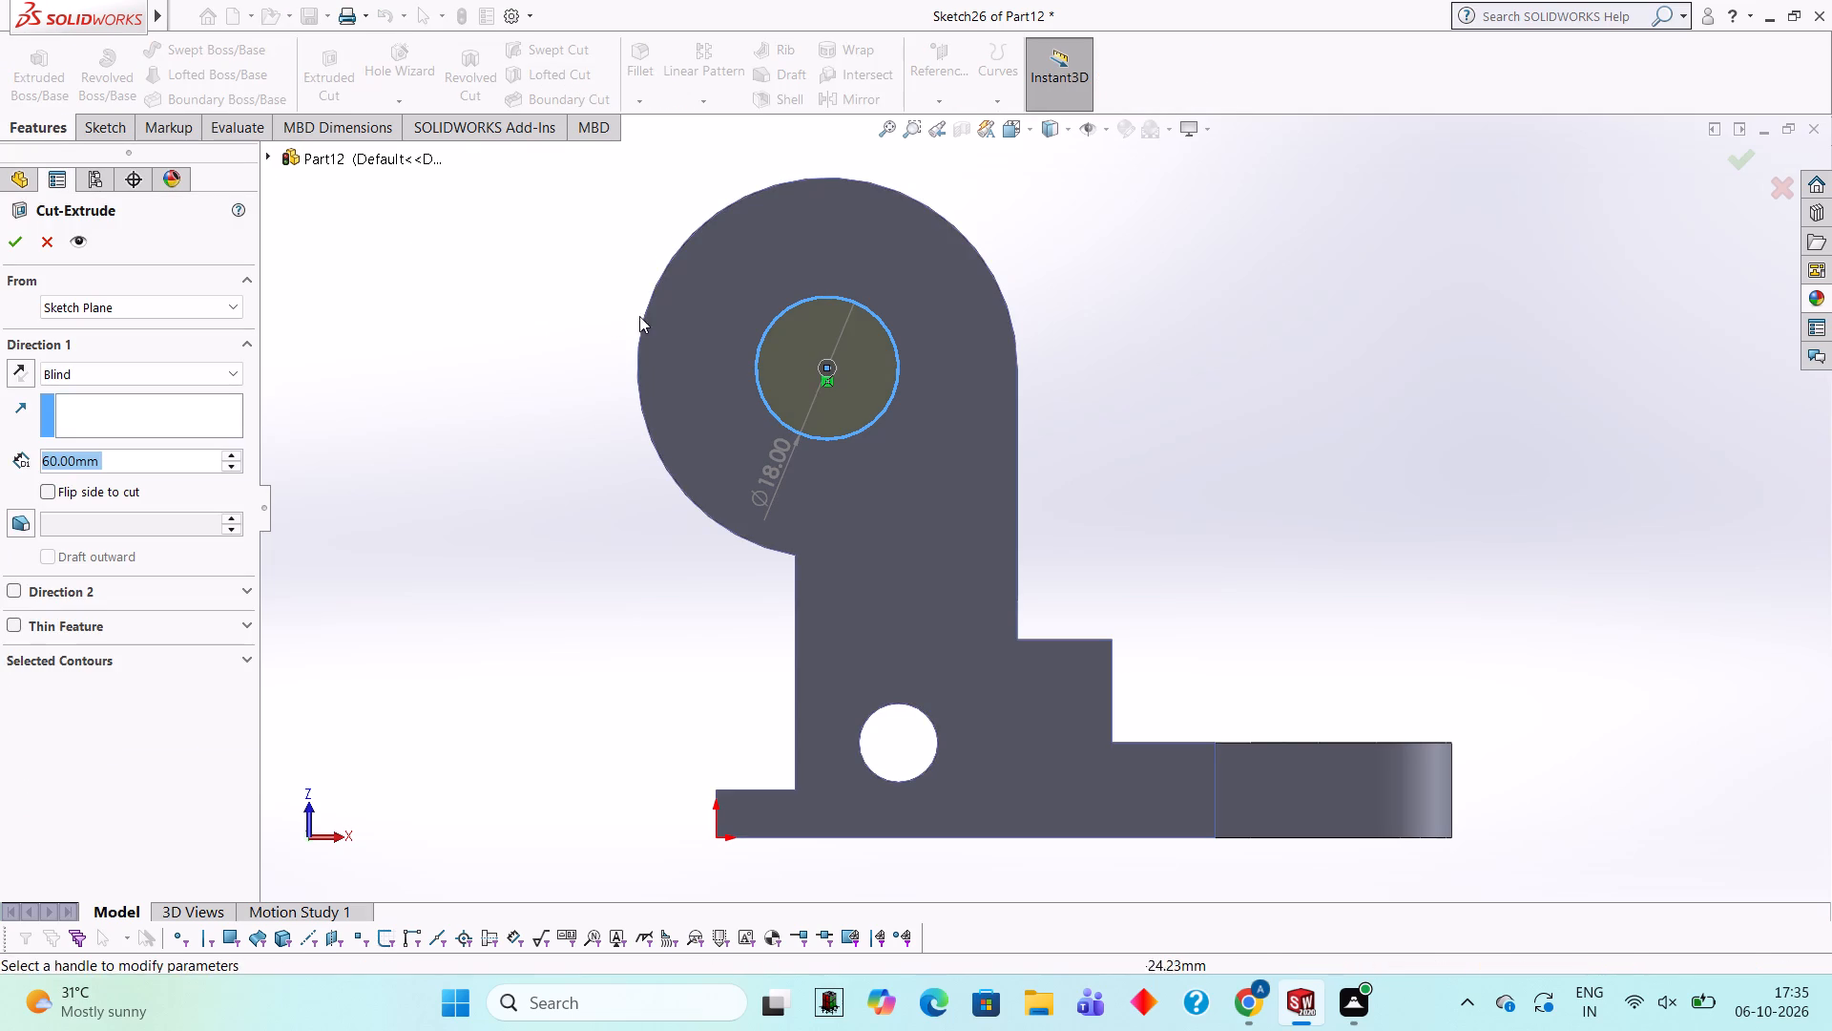
middle_drag(1075, 287, 1016, 626)
click(24, 249)
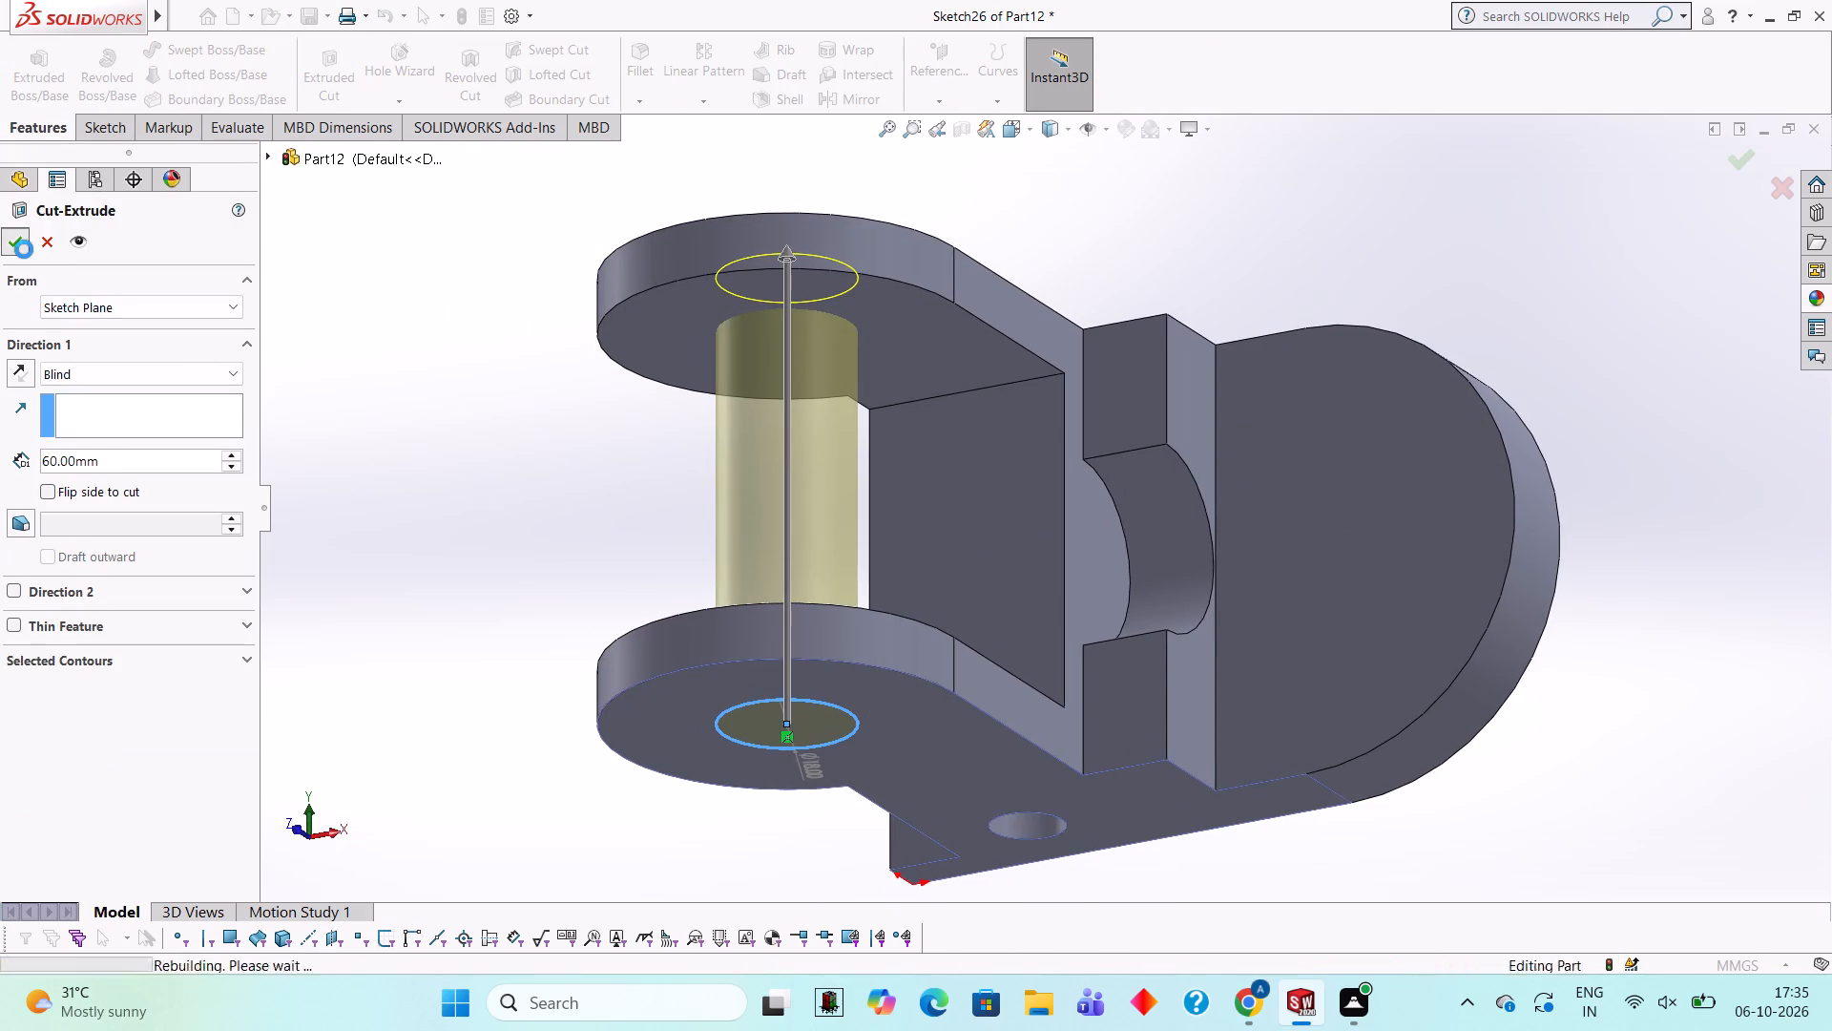
click(410, 270)
Start a new sketch on the rectangular face between the two lugs.
middle_drag(1018, 401, 1063, 267)
scroll(1063, 267, up, 2)
middle_click(1164, 333)
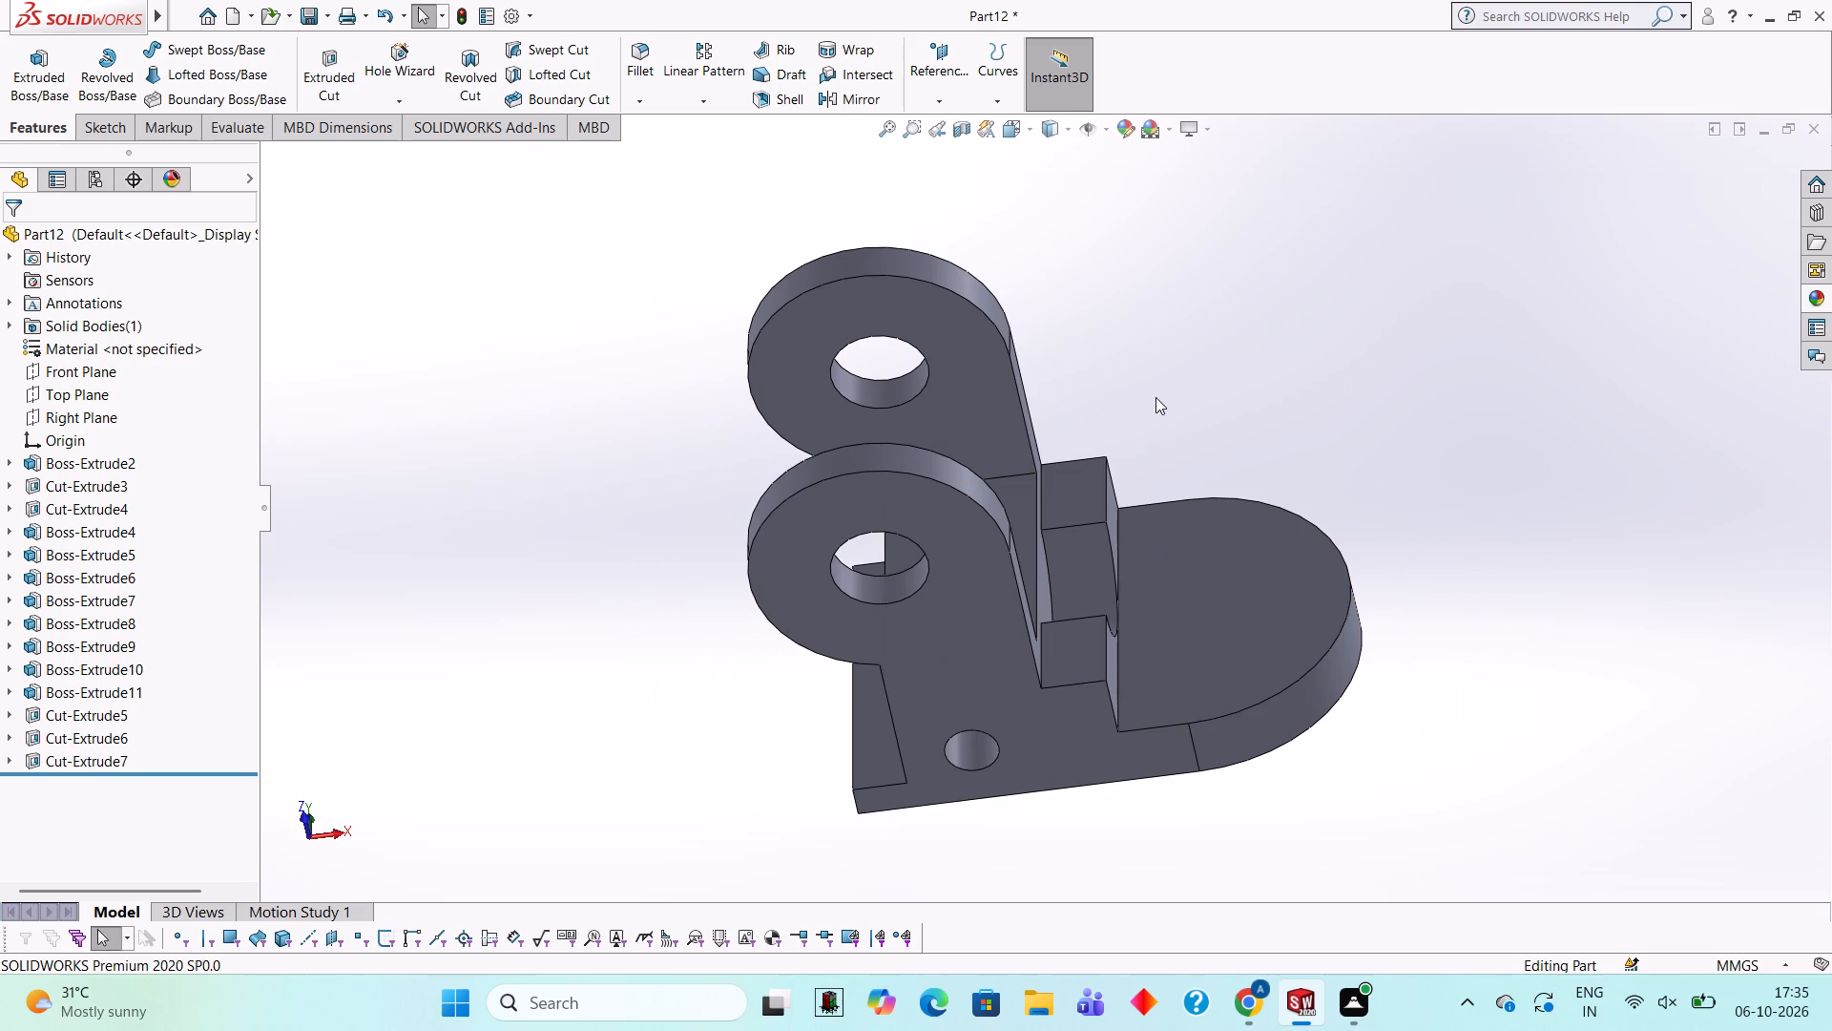
middle_drag(1160, 388, 1226, 629)
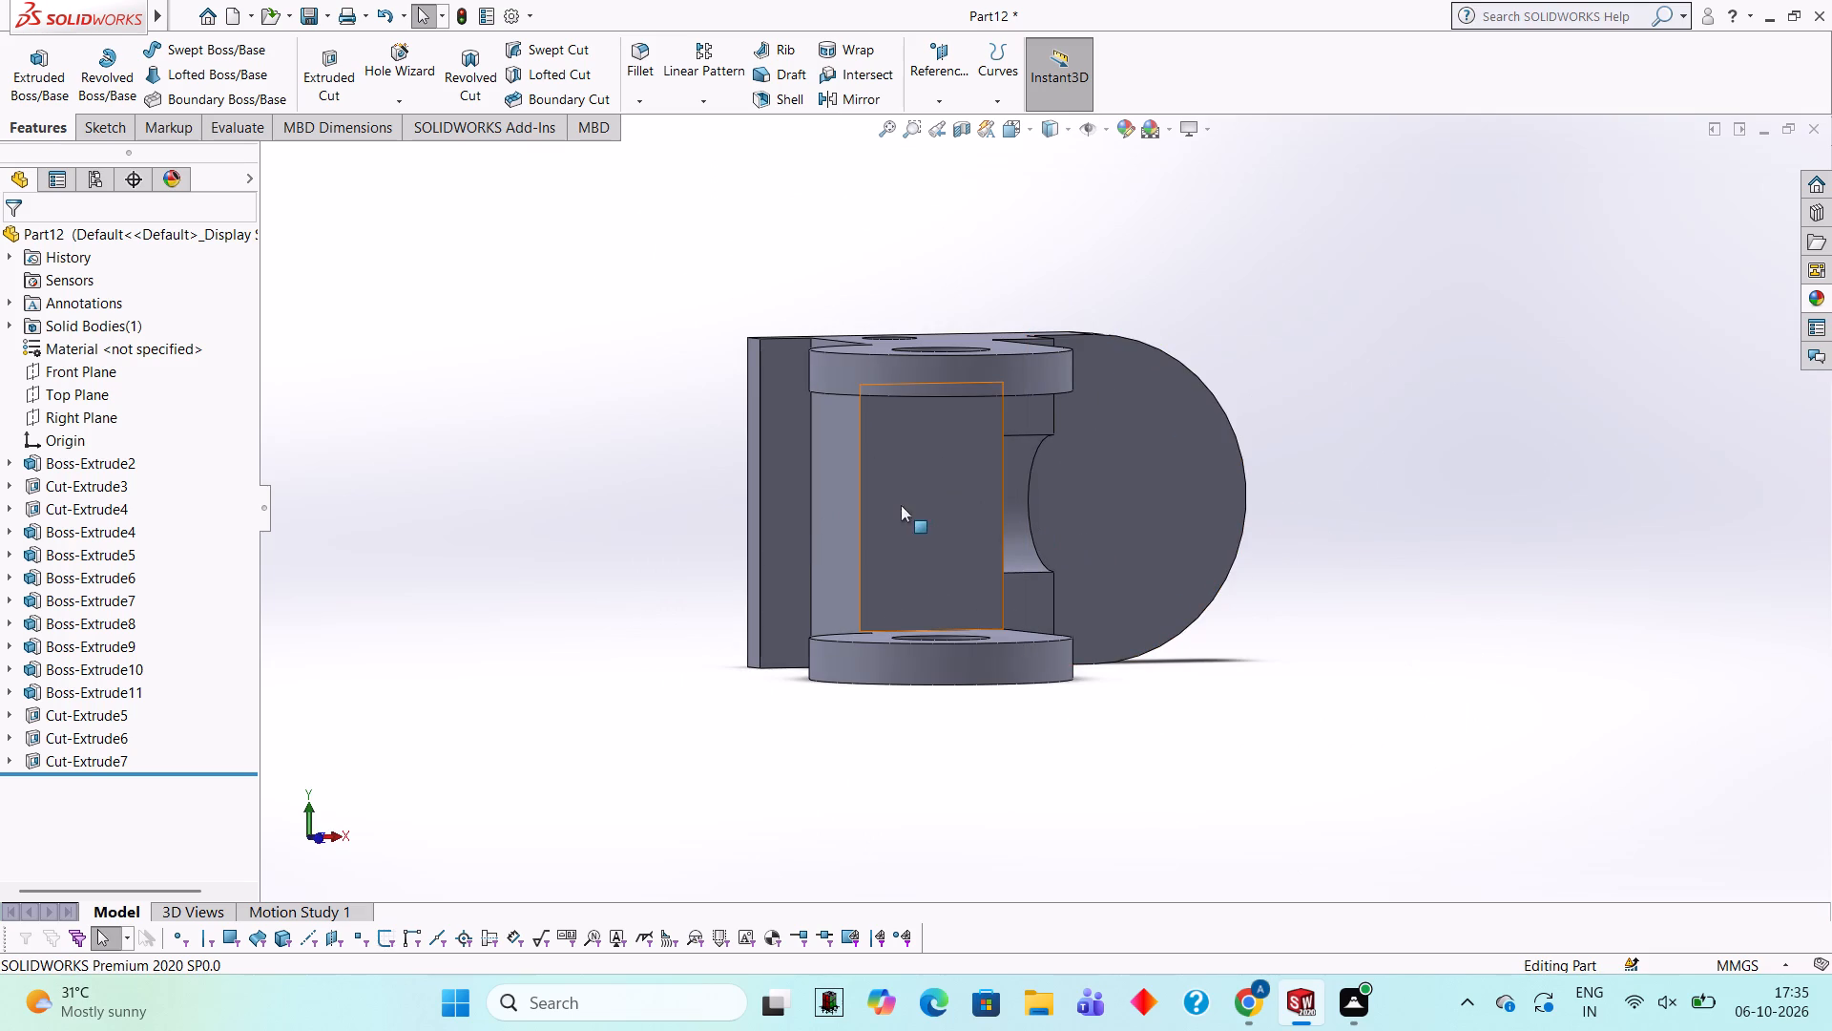
click(927, 519)
click(1016, 470)
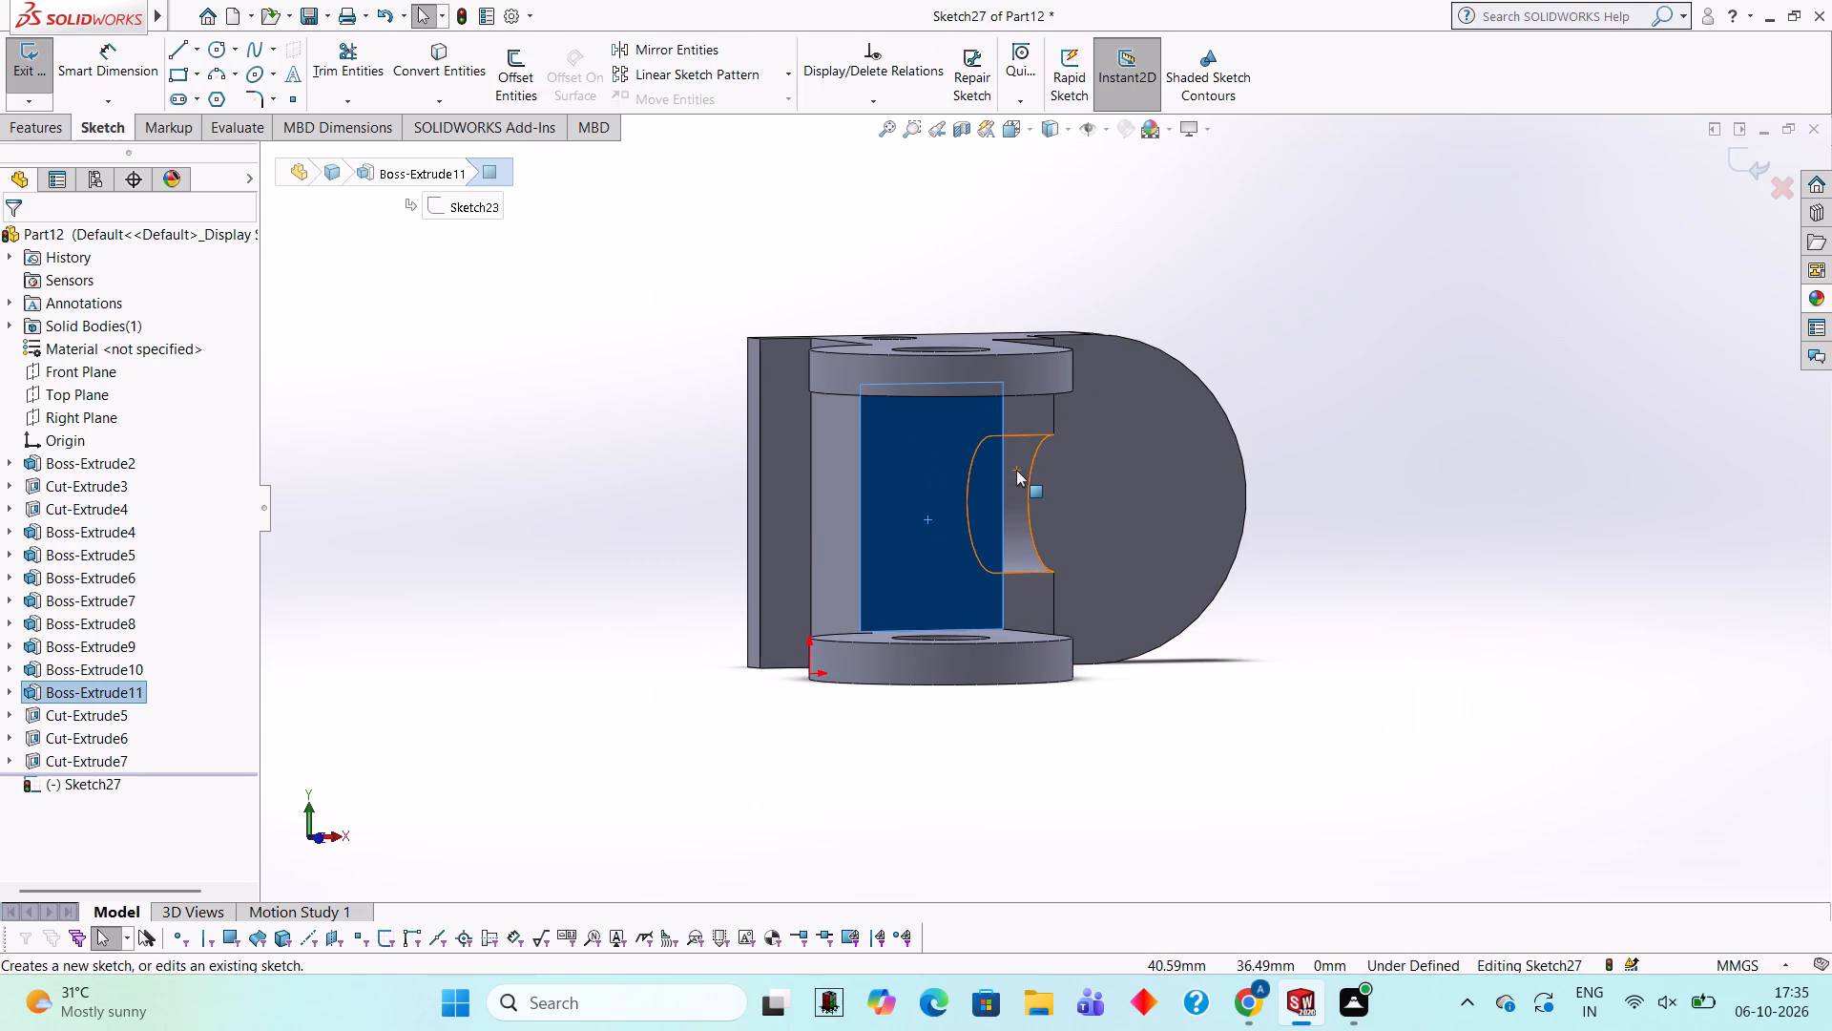
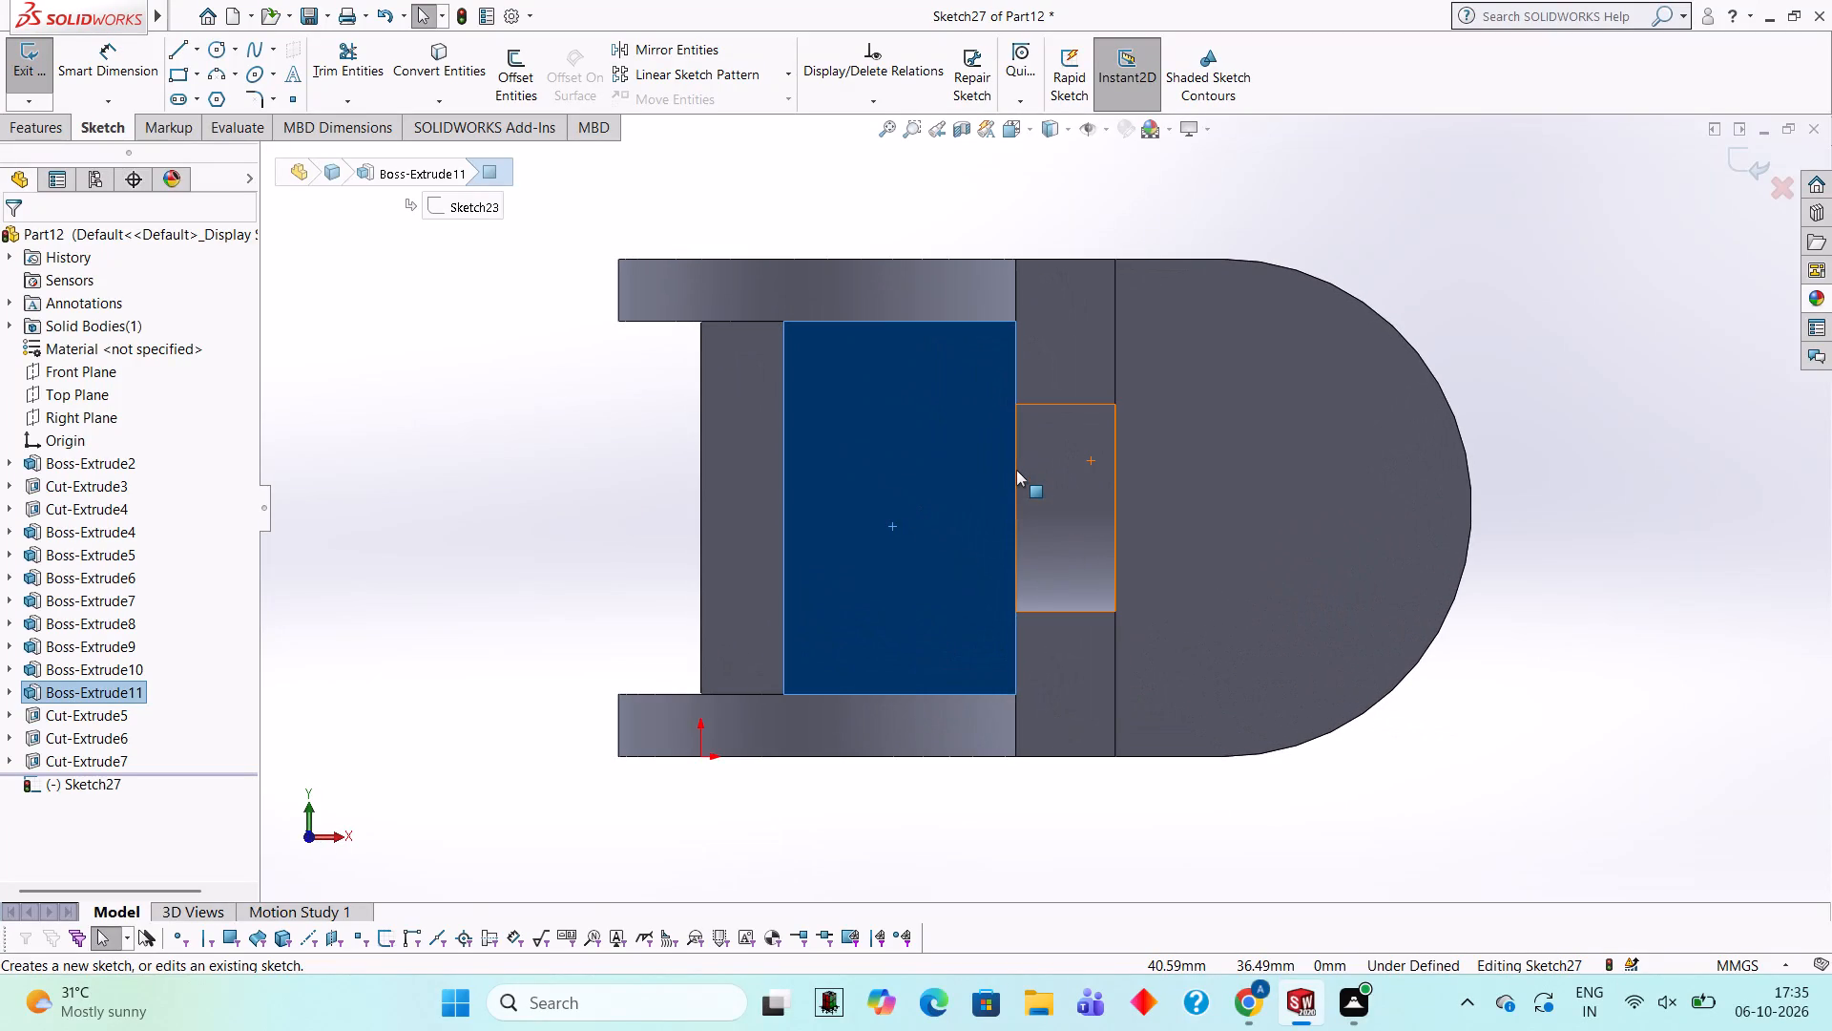
Sketch an 18 mm diameter circle at the centre of the rectangular face between the two lugs.
click(223, 55)
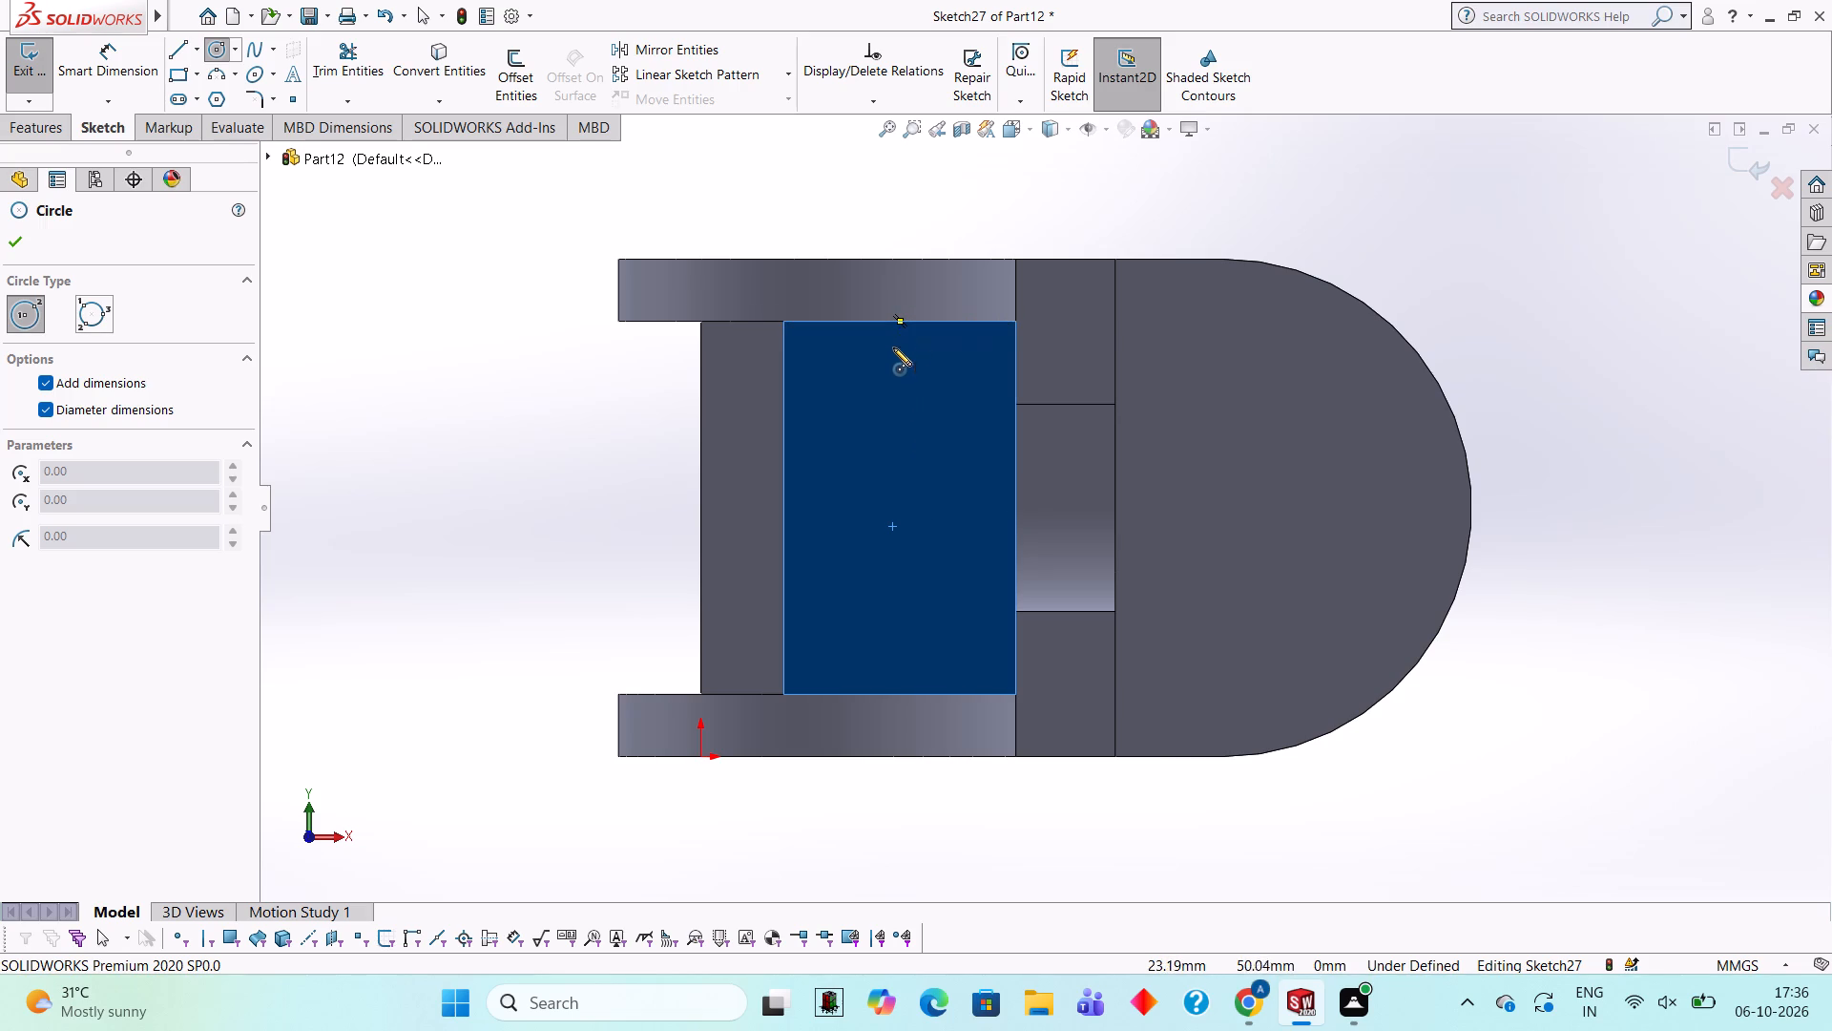
click(901, 510)
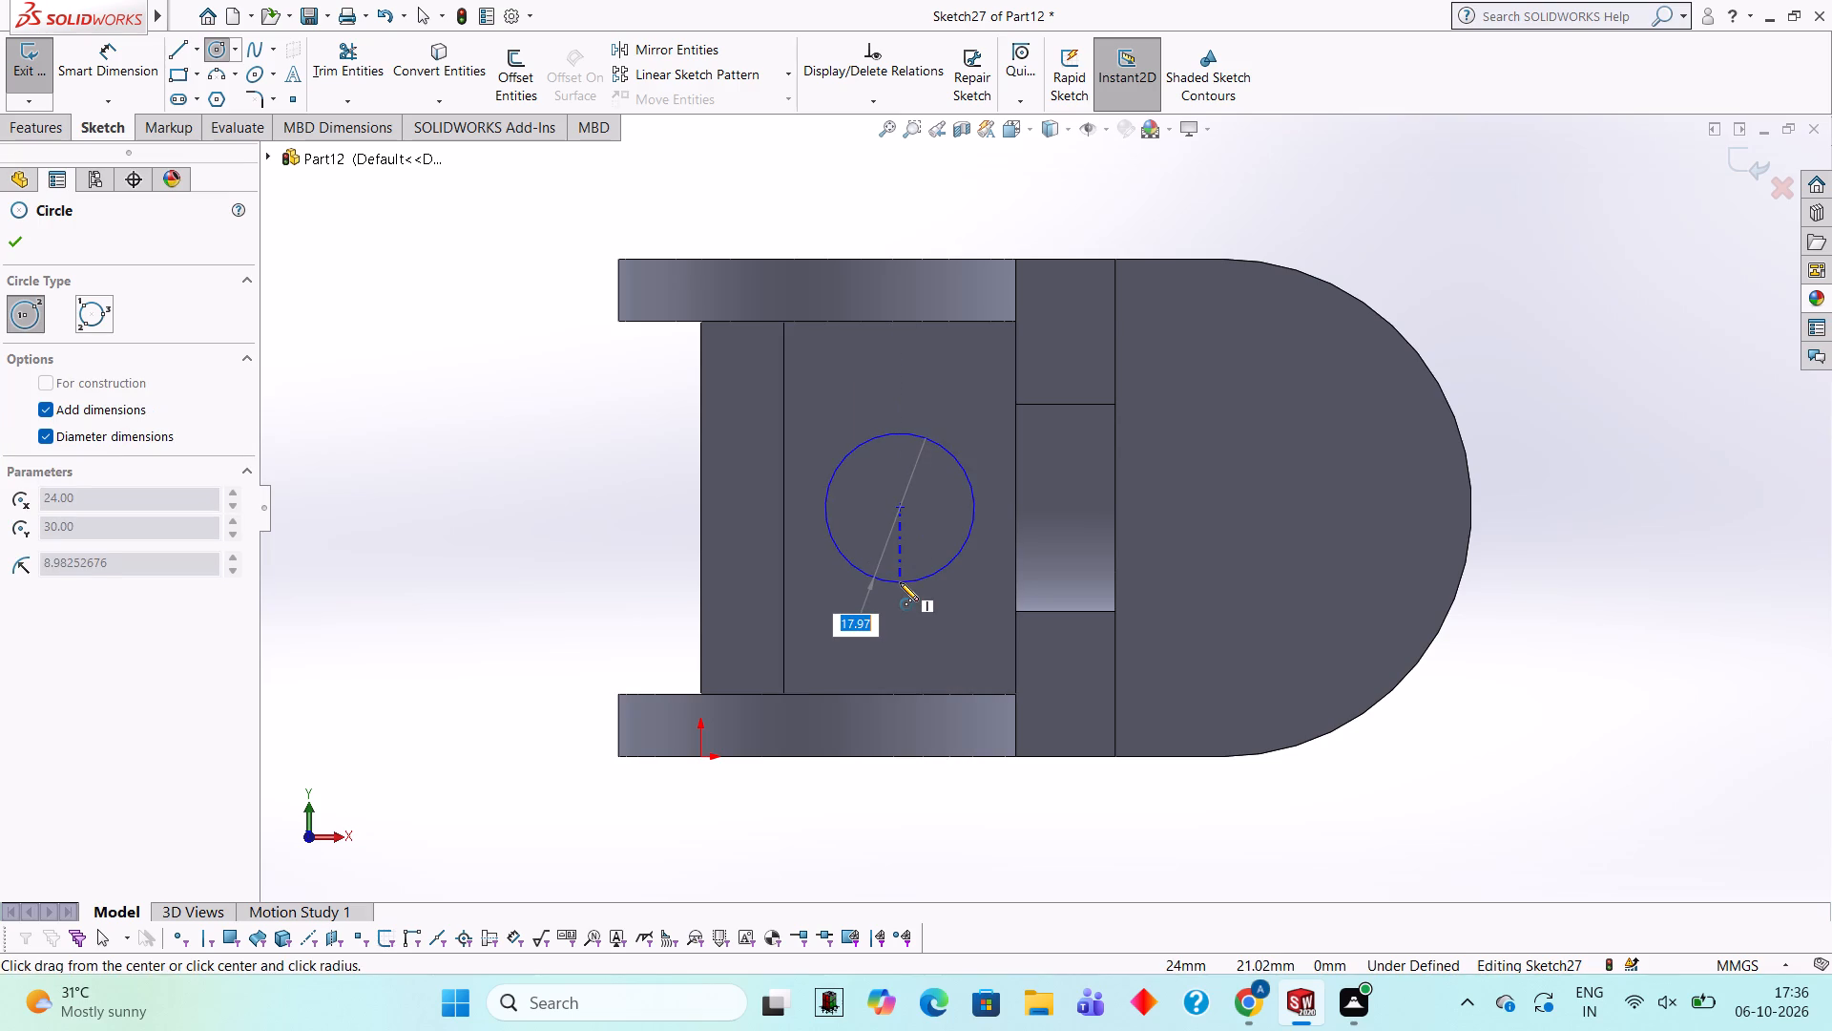
text(18)
key(Return)
Cut the 18 mm circle 60 mm deep through the body with a blind extruded cut.
scroll(1163, 570, down, 1)
middle_drag(1164, 571, 1195, 280)
click(48, 124)
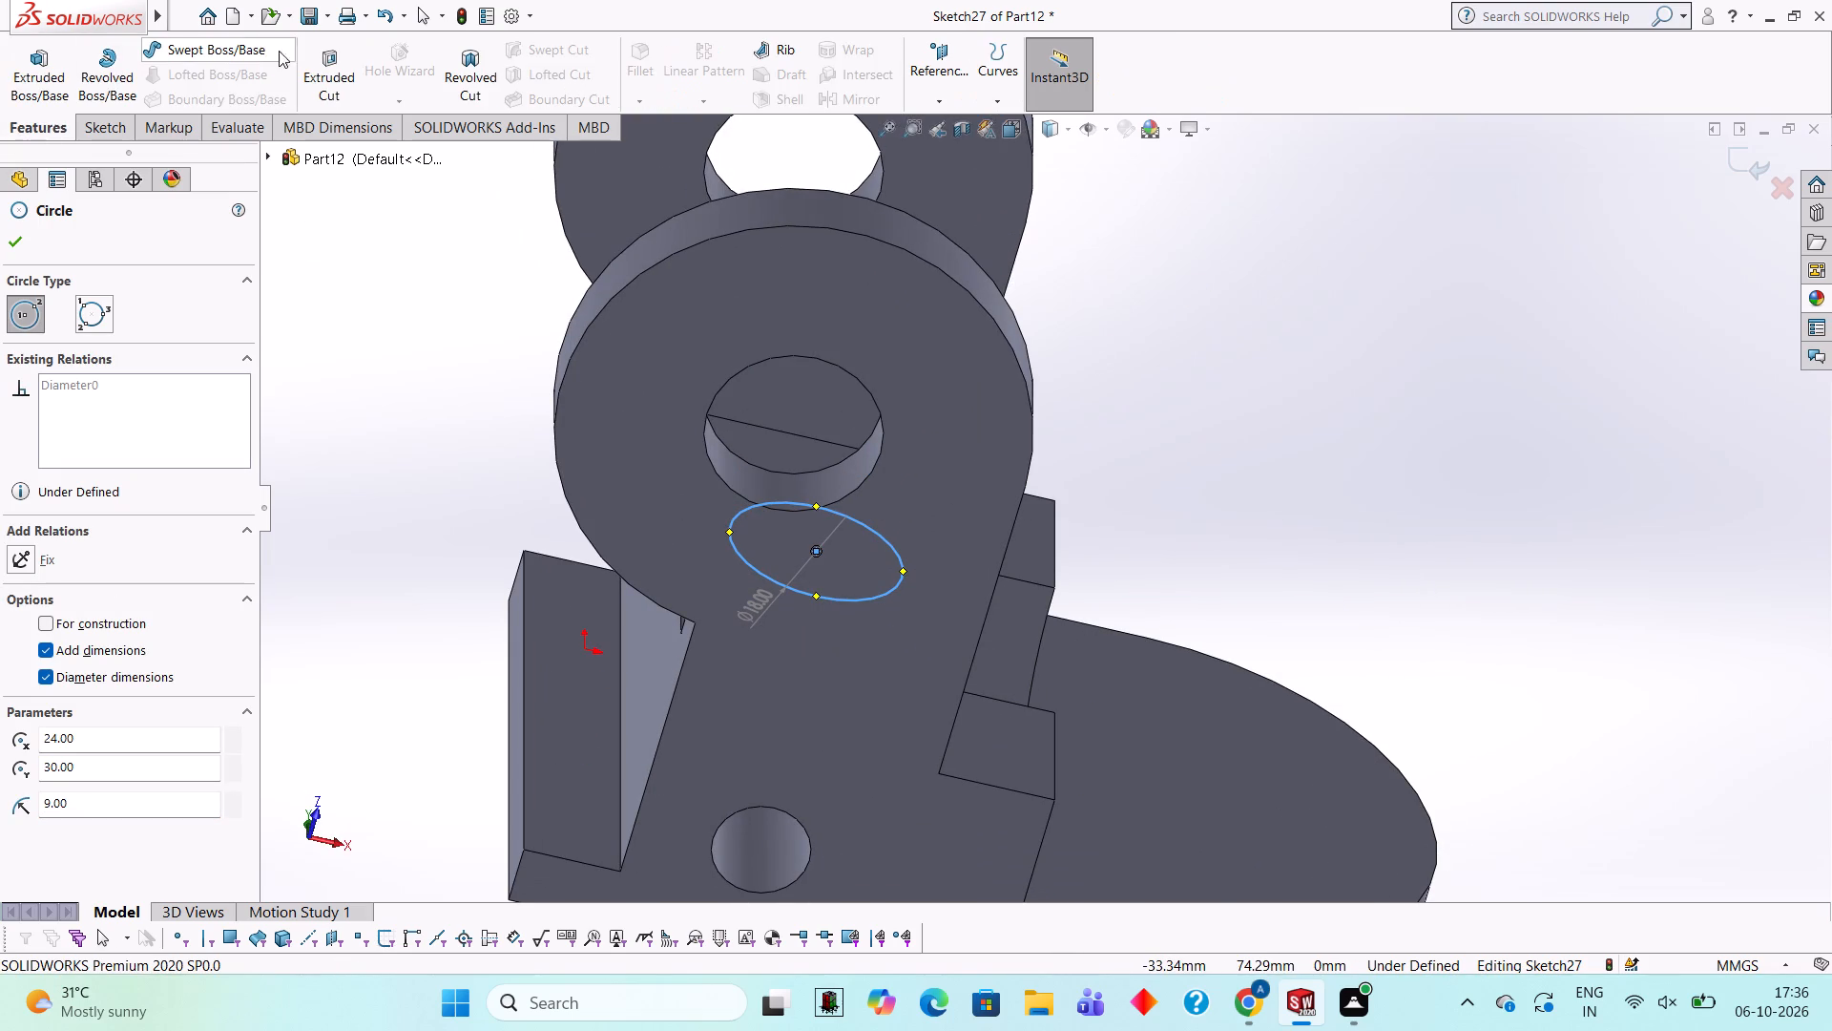
click(307, 53)
scroll(1396, 306, up, 1)
middle_drag(1377, 307, 1324, 490)
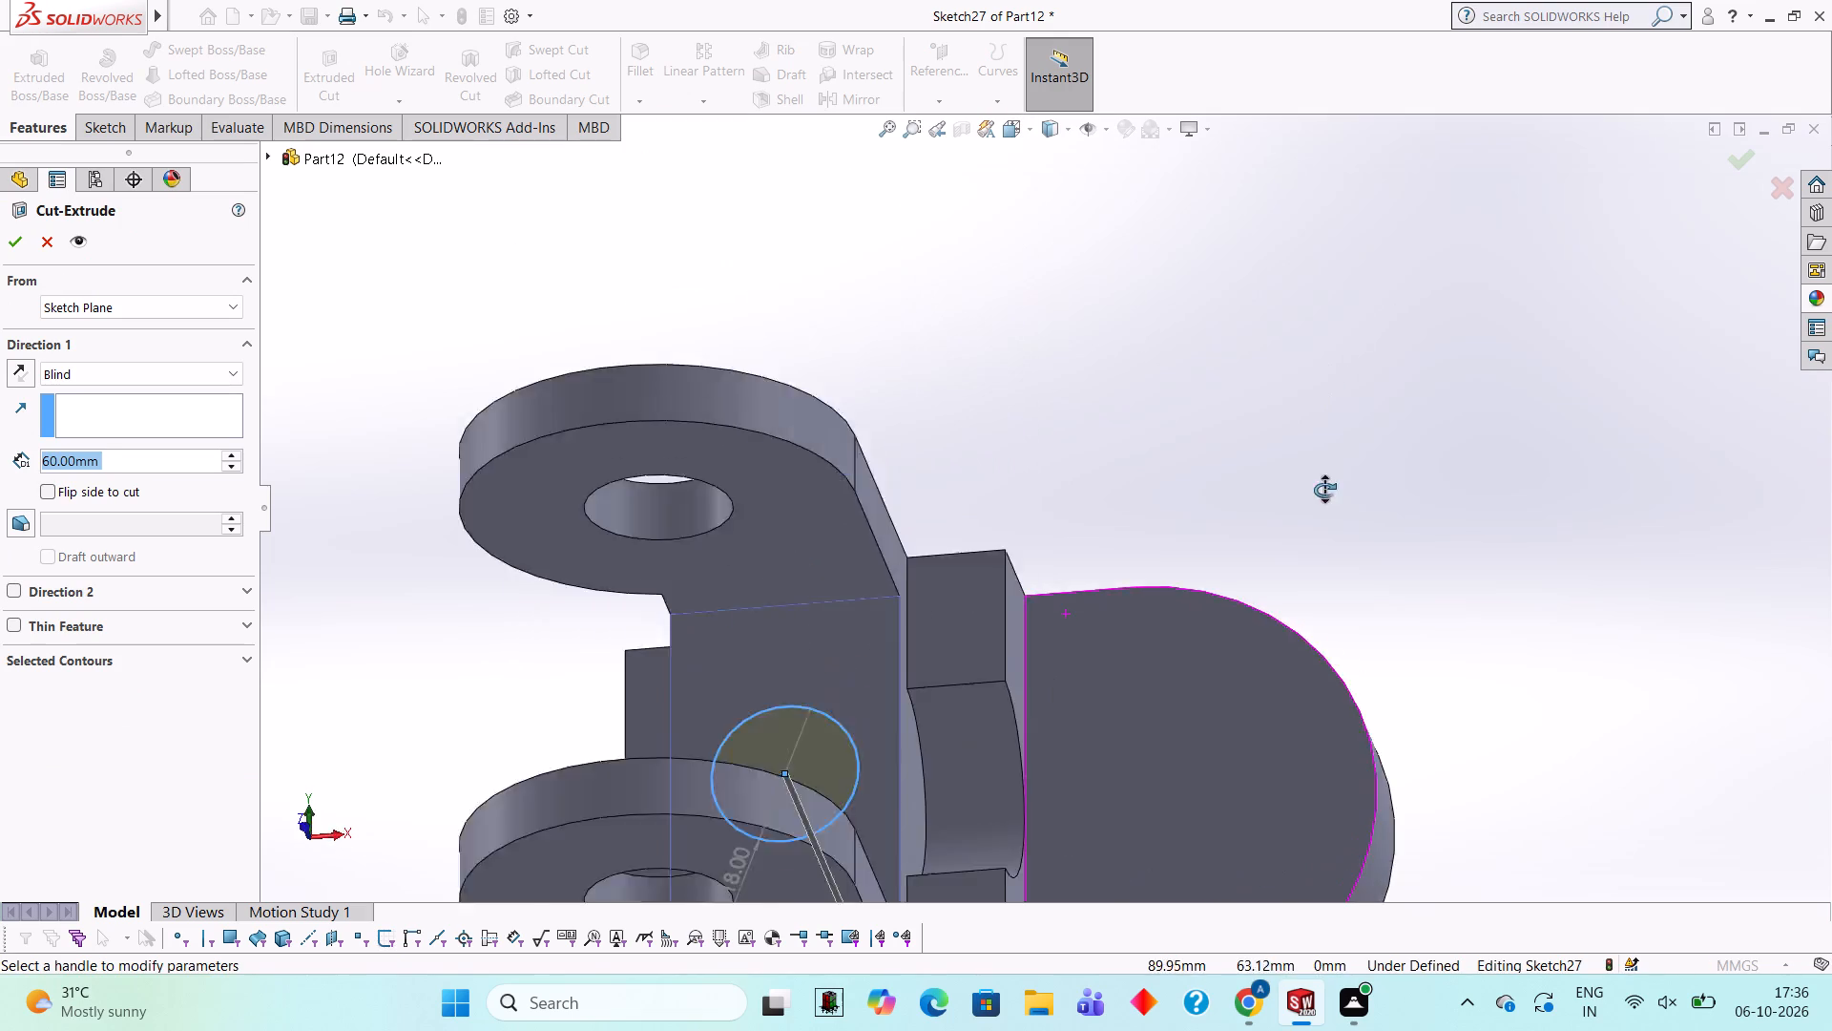
middle_drag(1324, 490, 1297, 583)
click(14, 242)
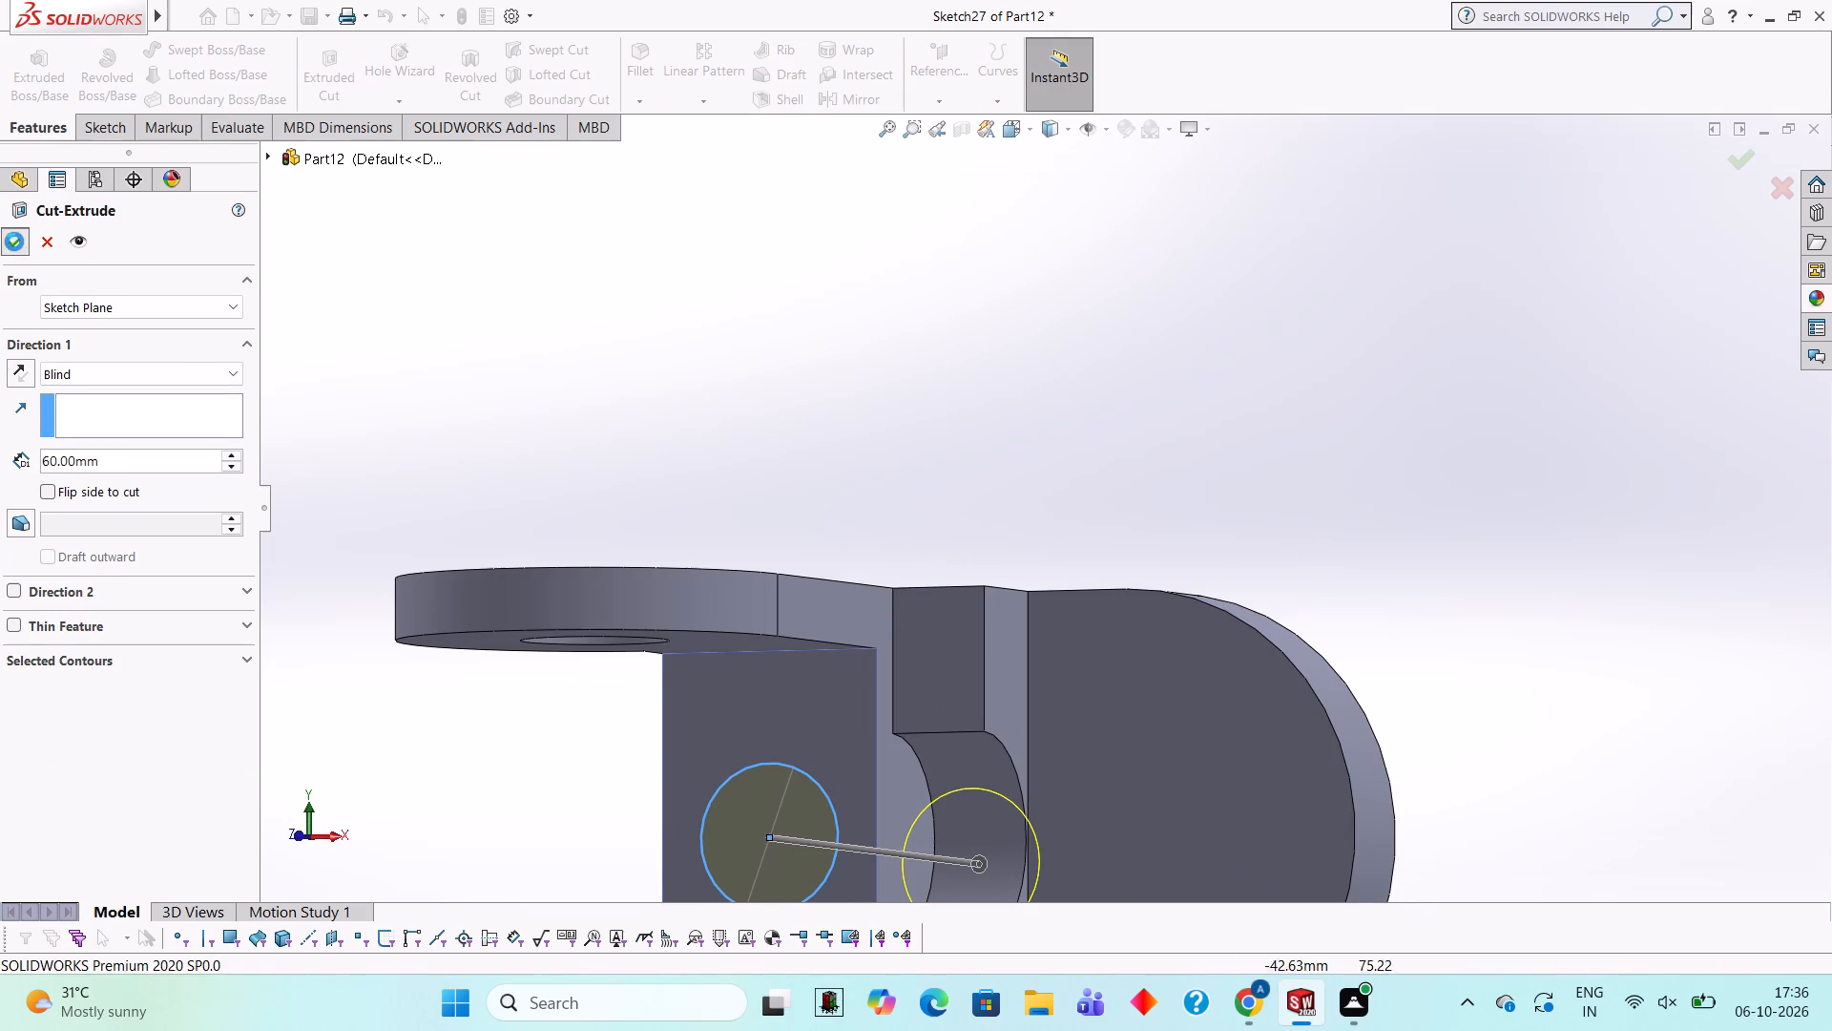
click(994, 262)
Examine the part from several angles, checking the lug holes, the cross hole and the new hole between the lugs.
scroll(1000, 263, up, 3)
middle_drag(1175, 446, 1204, 484)
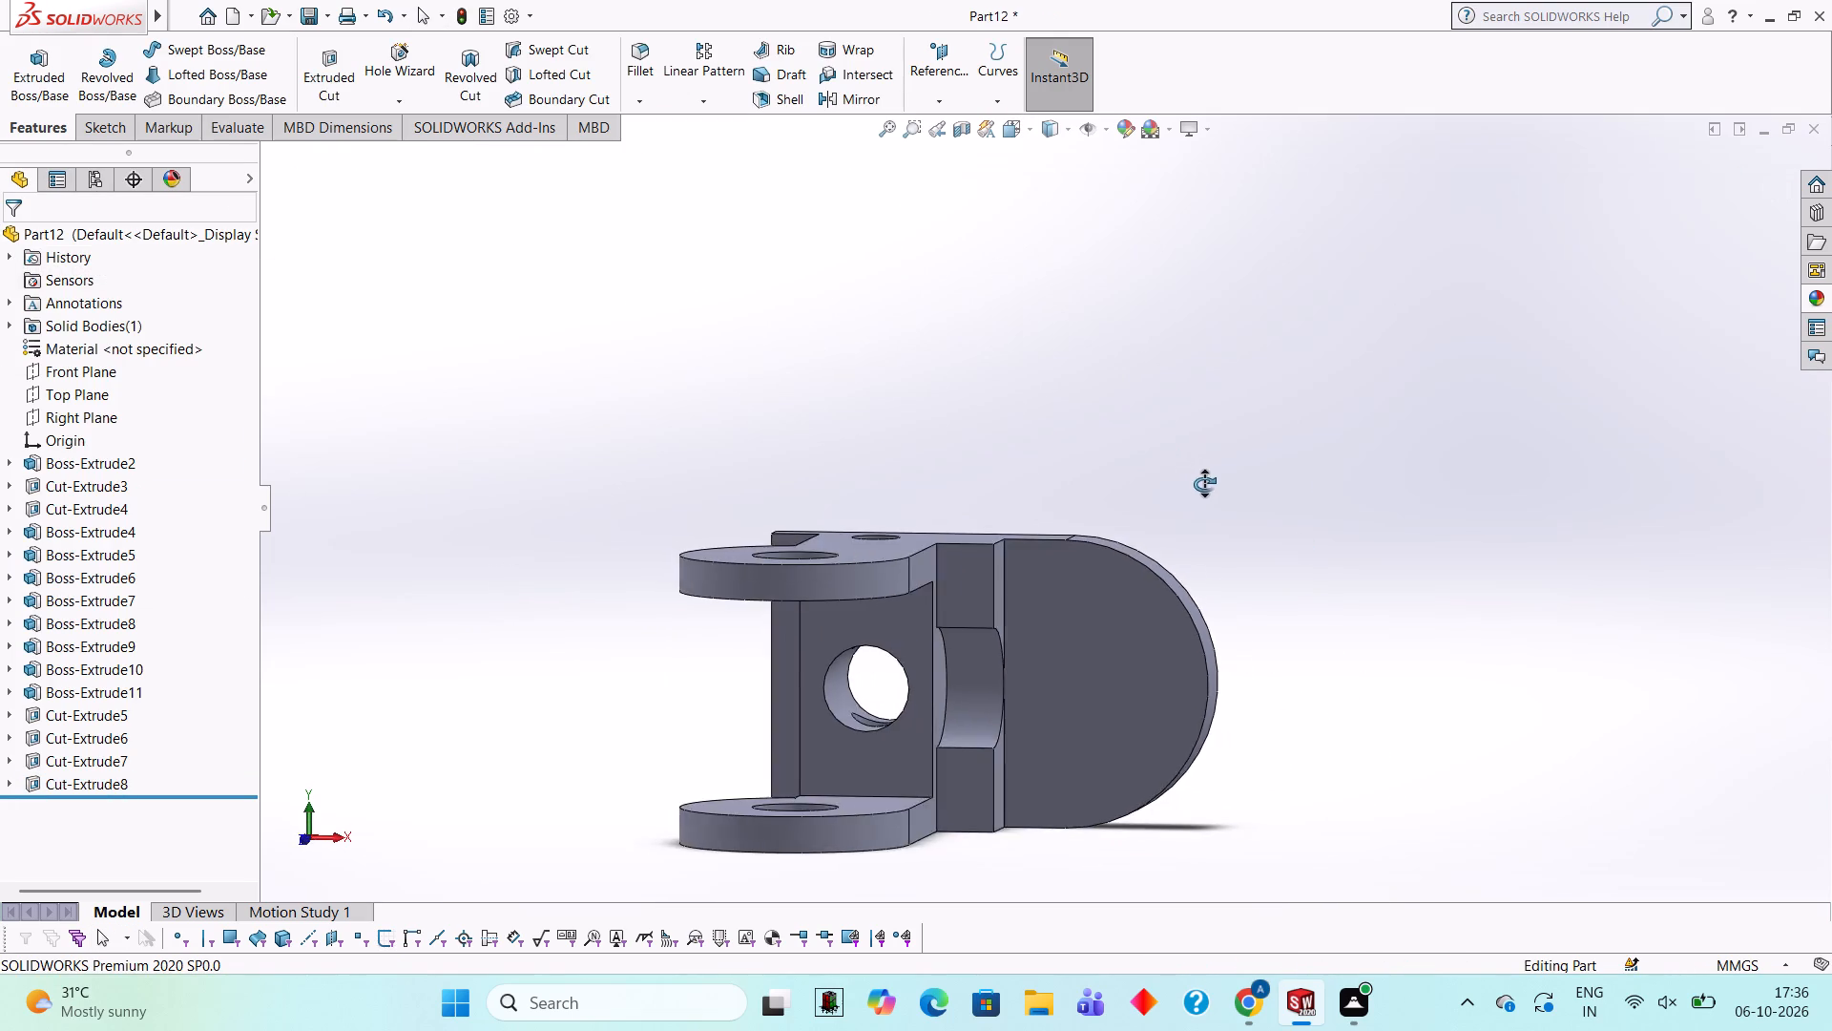
middle_drag(1204, 484, 1249, 390)
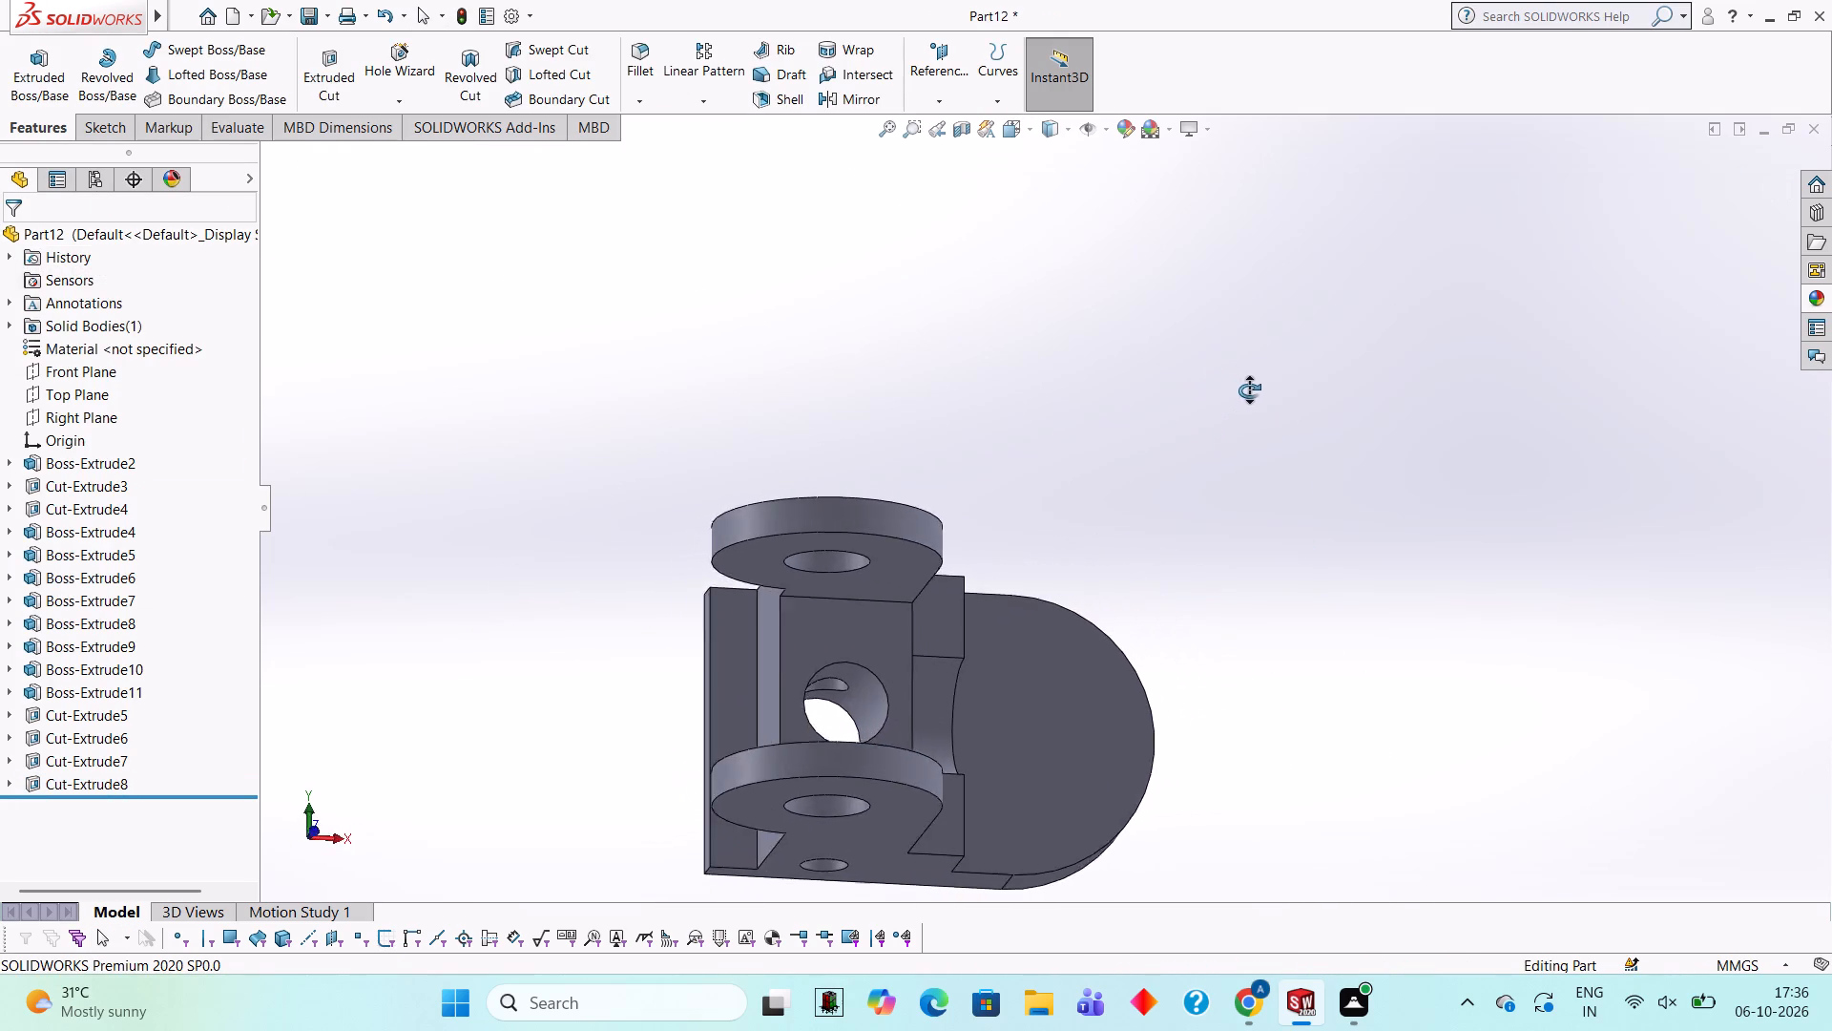
middle_drag(1249, 390, 1210, 370)
scroll(1208, 407, up, 1)
middle_drag(1222, 414, 1256, 382)
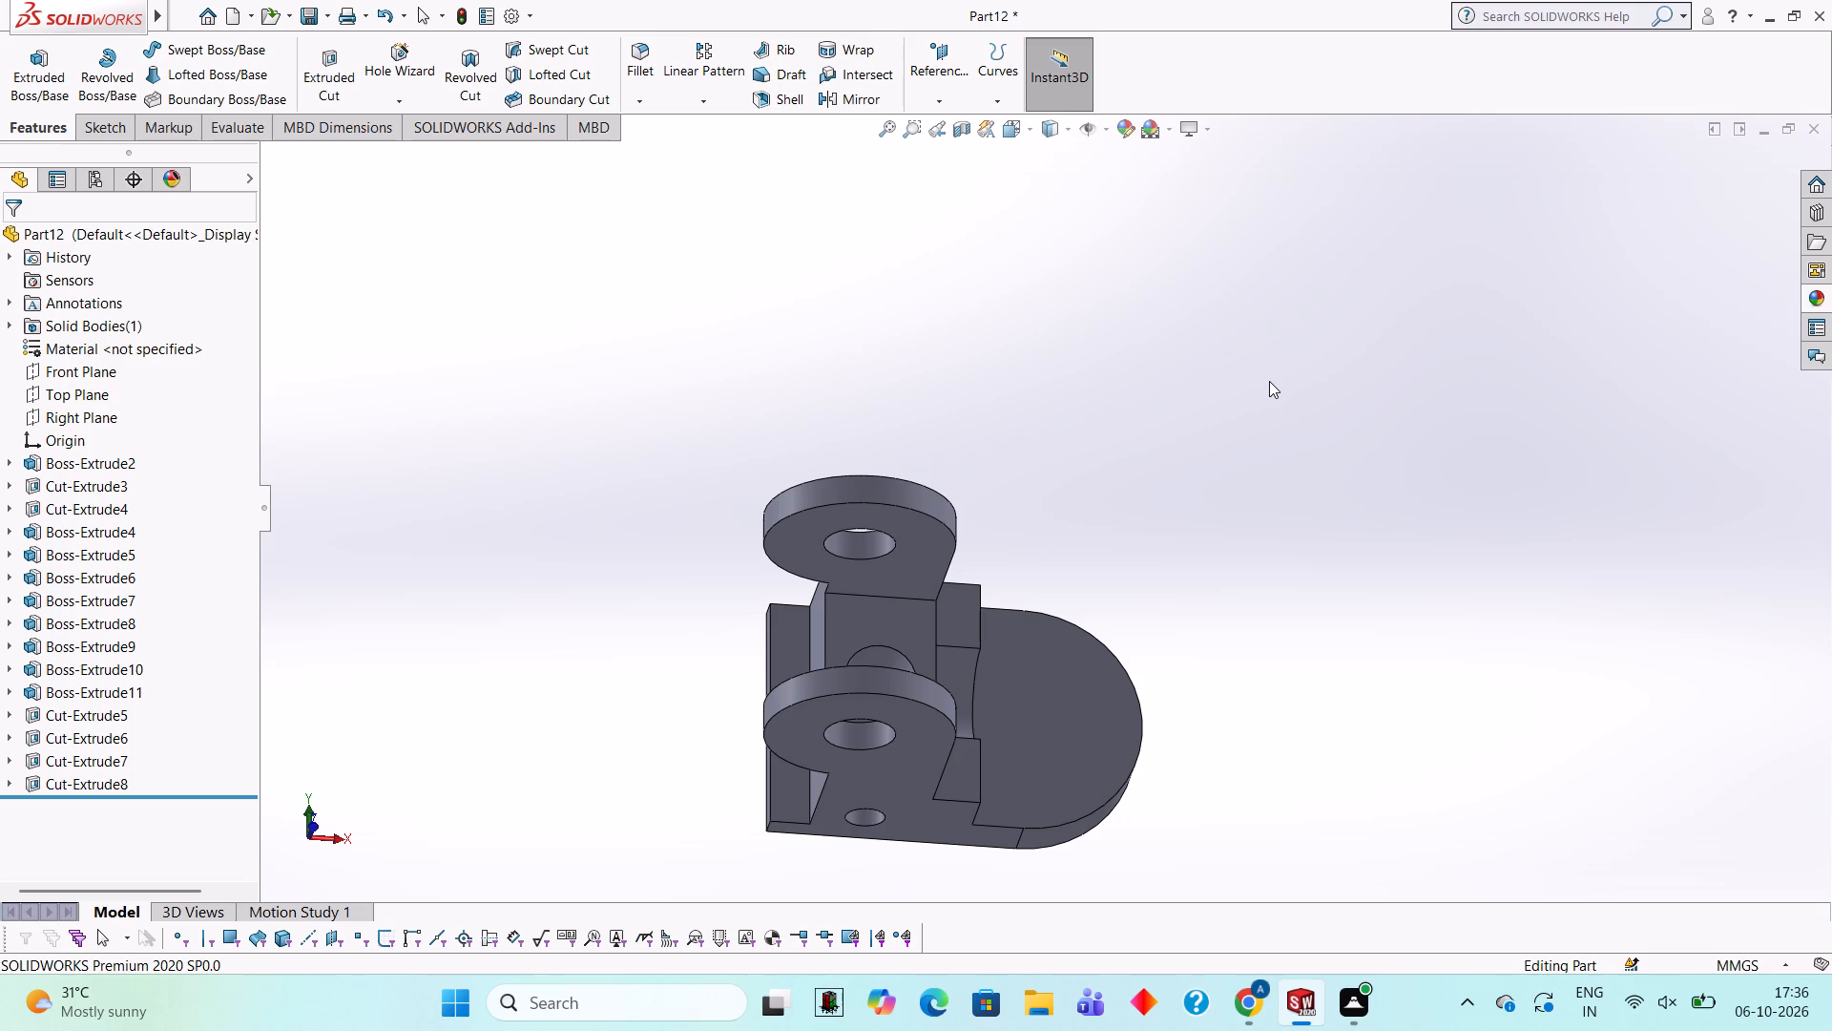
middle_drag(1185, 326, 1182, 422)
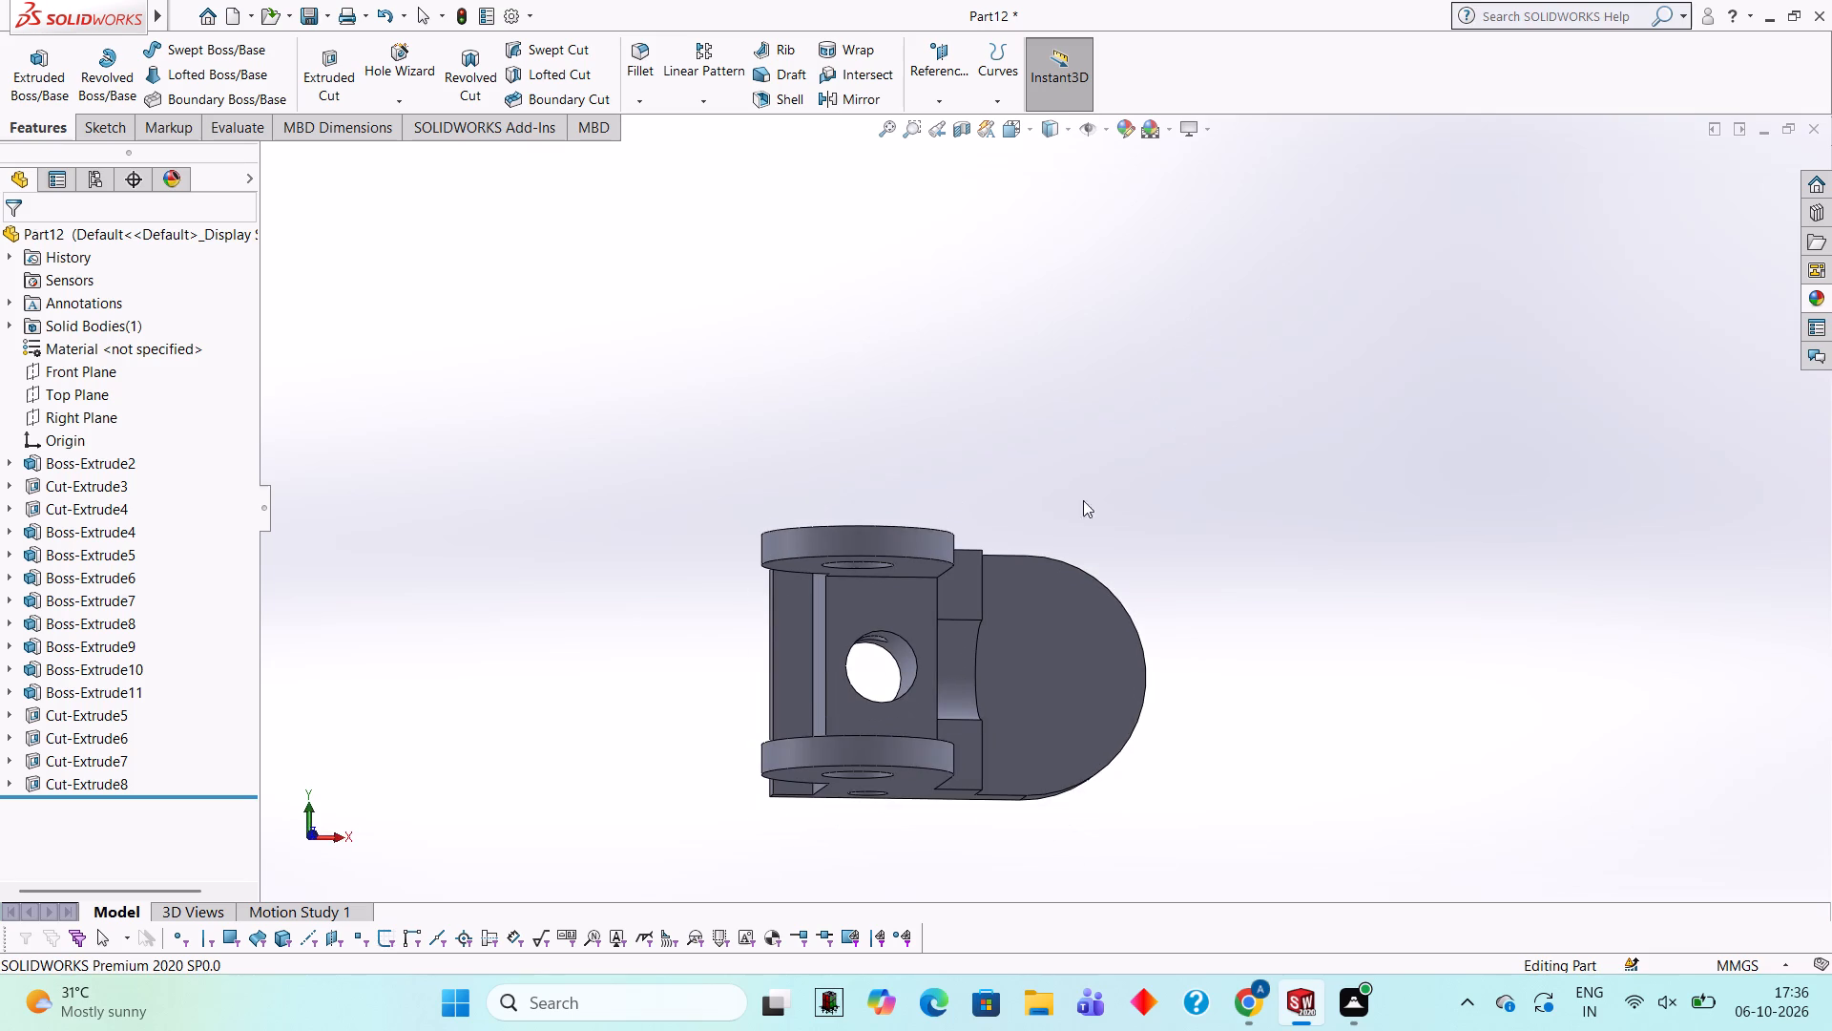
middle_drag(1027, 468, 1019, 326)
scroll(1050, 491, down, 1)
middle_drag(1051, 493, 1005, 405)
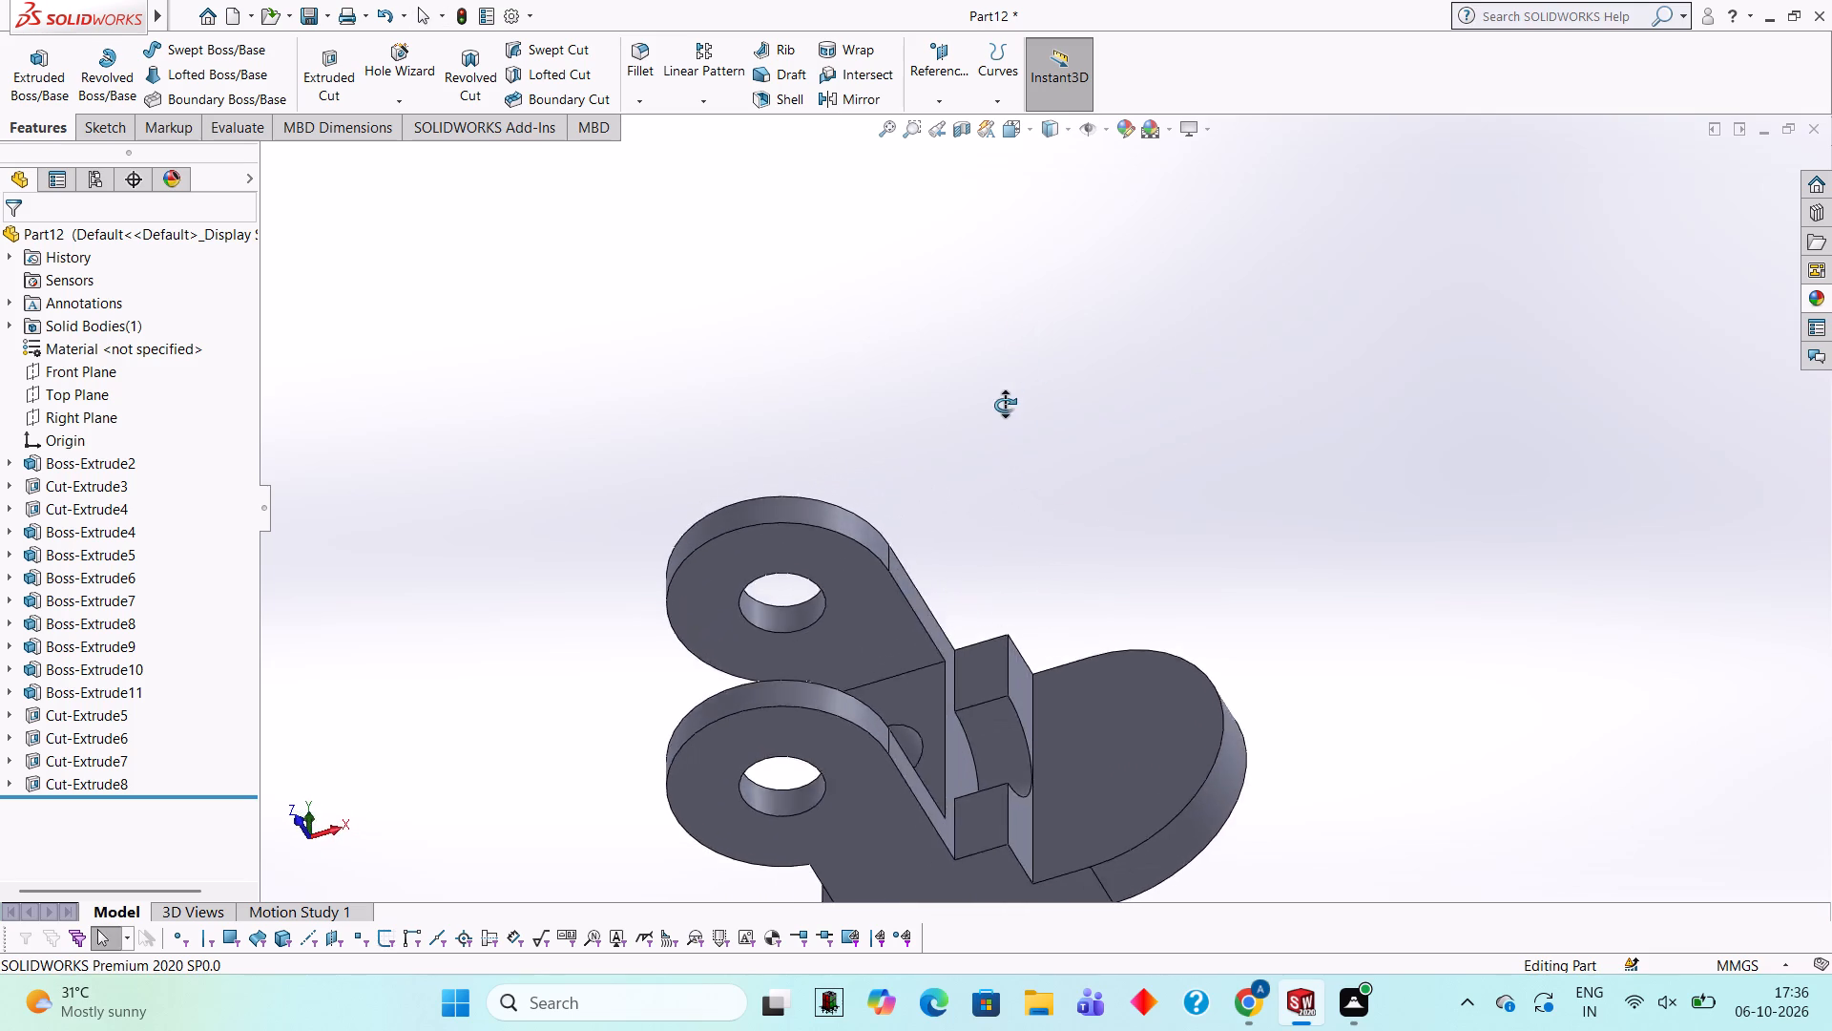
middle_drag(1005, 405, 1009, 391)
scroll(1086, 599, up, 1)
middle_drag(1086, 599, 1088, 507)
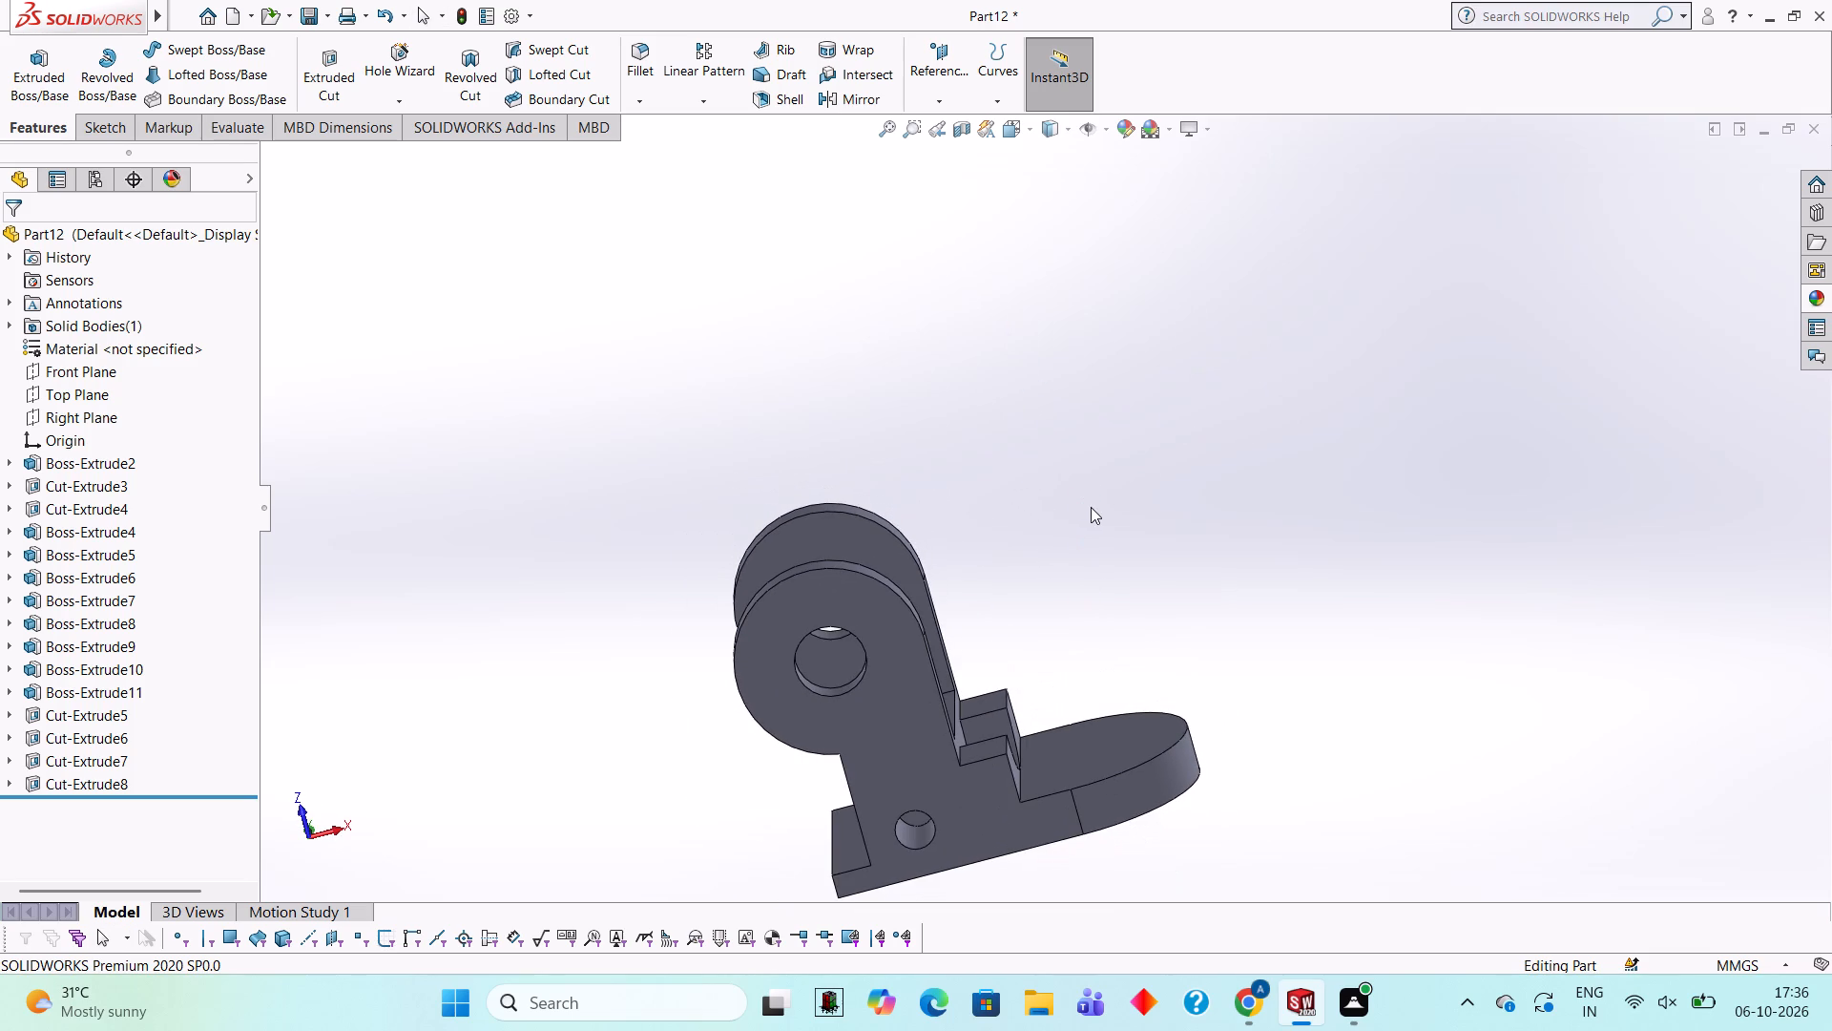
Start a new sketch on the flat top face of the plate's rounded end and view it face-on.
middle_drag(1219, 590, 1260, 783)
click(1072, 716)
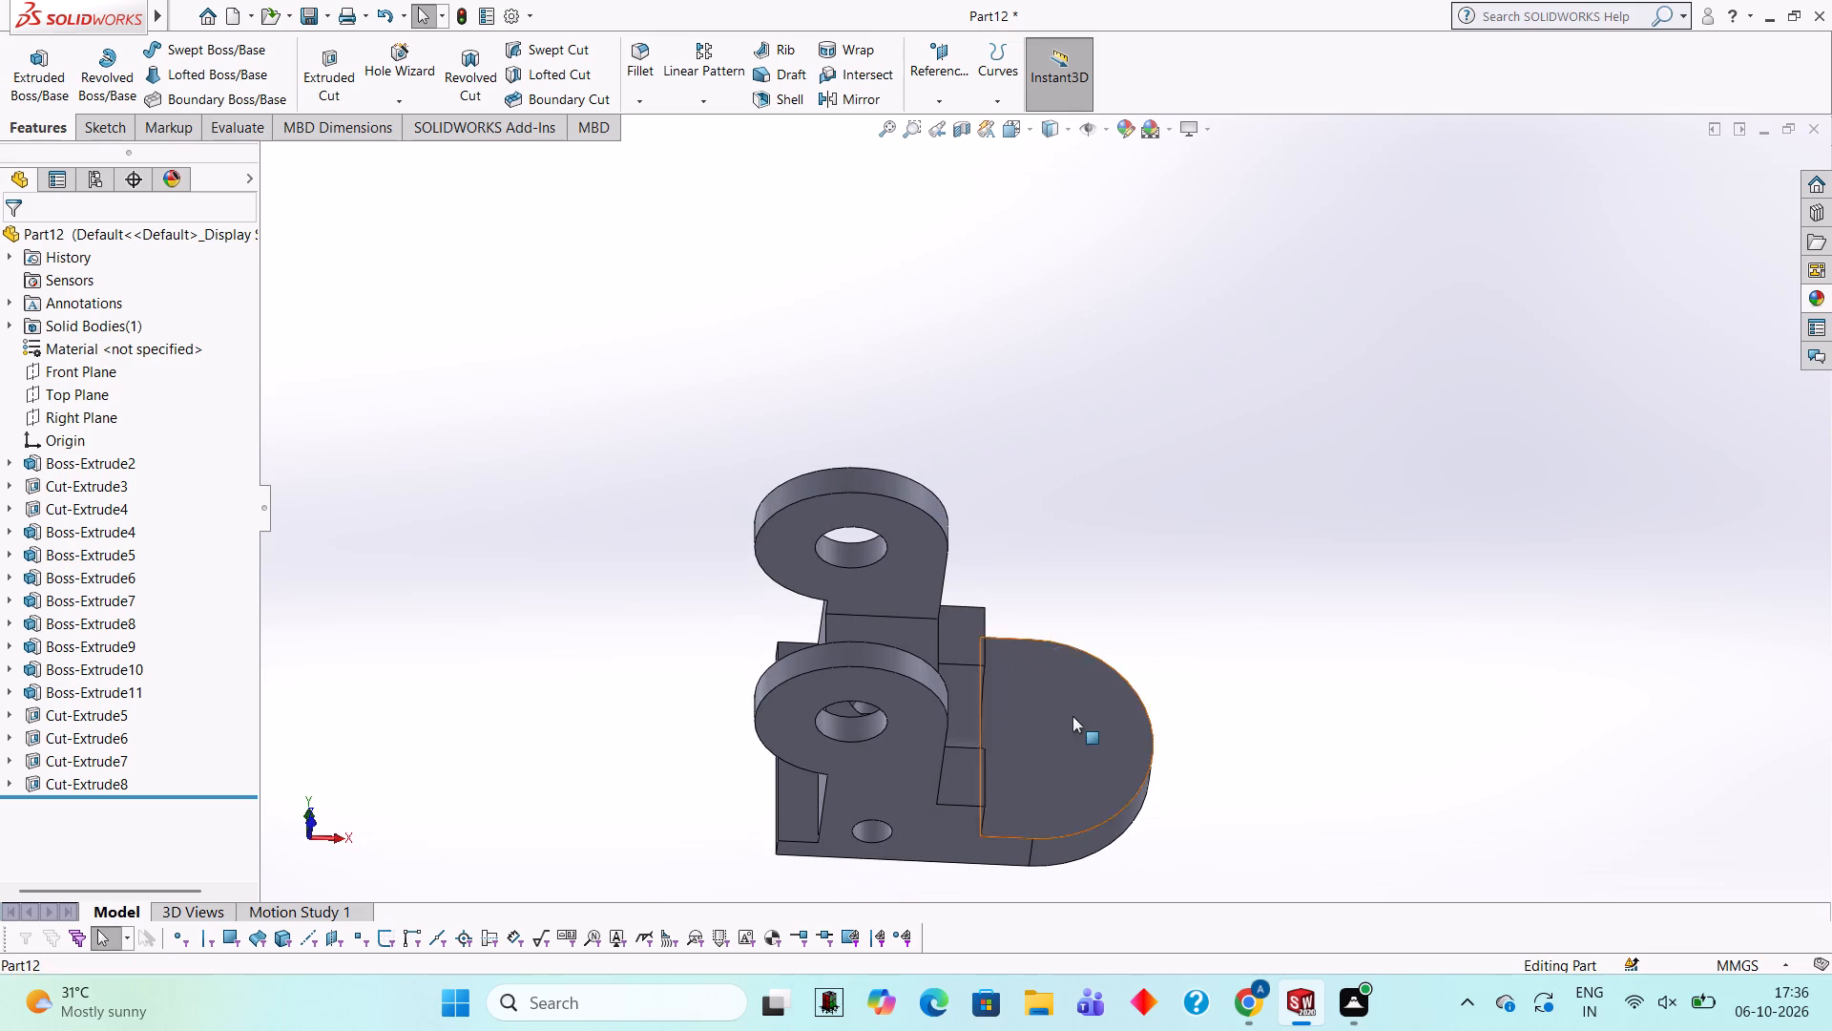
click(1154, 658)
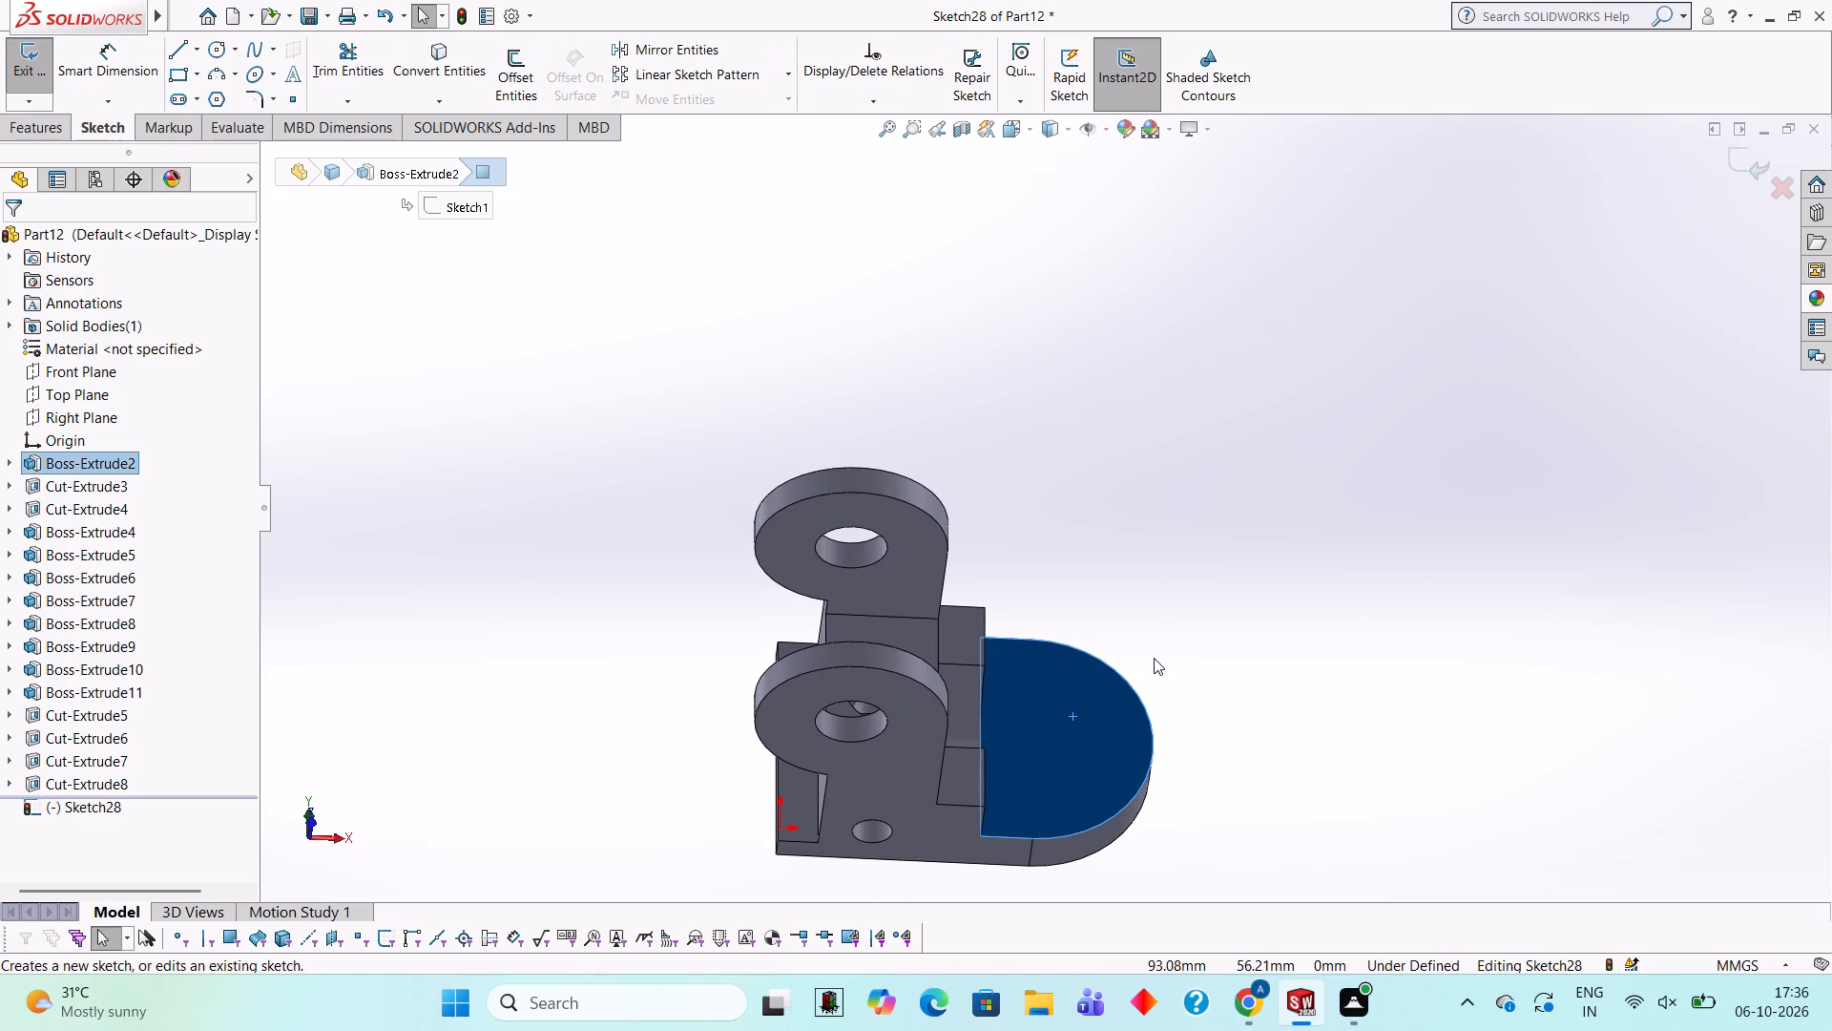
key(ctrl+8)
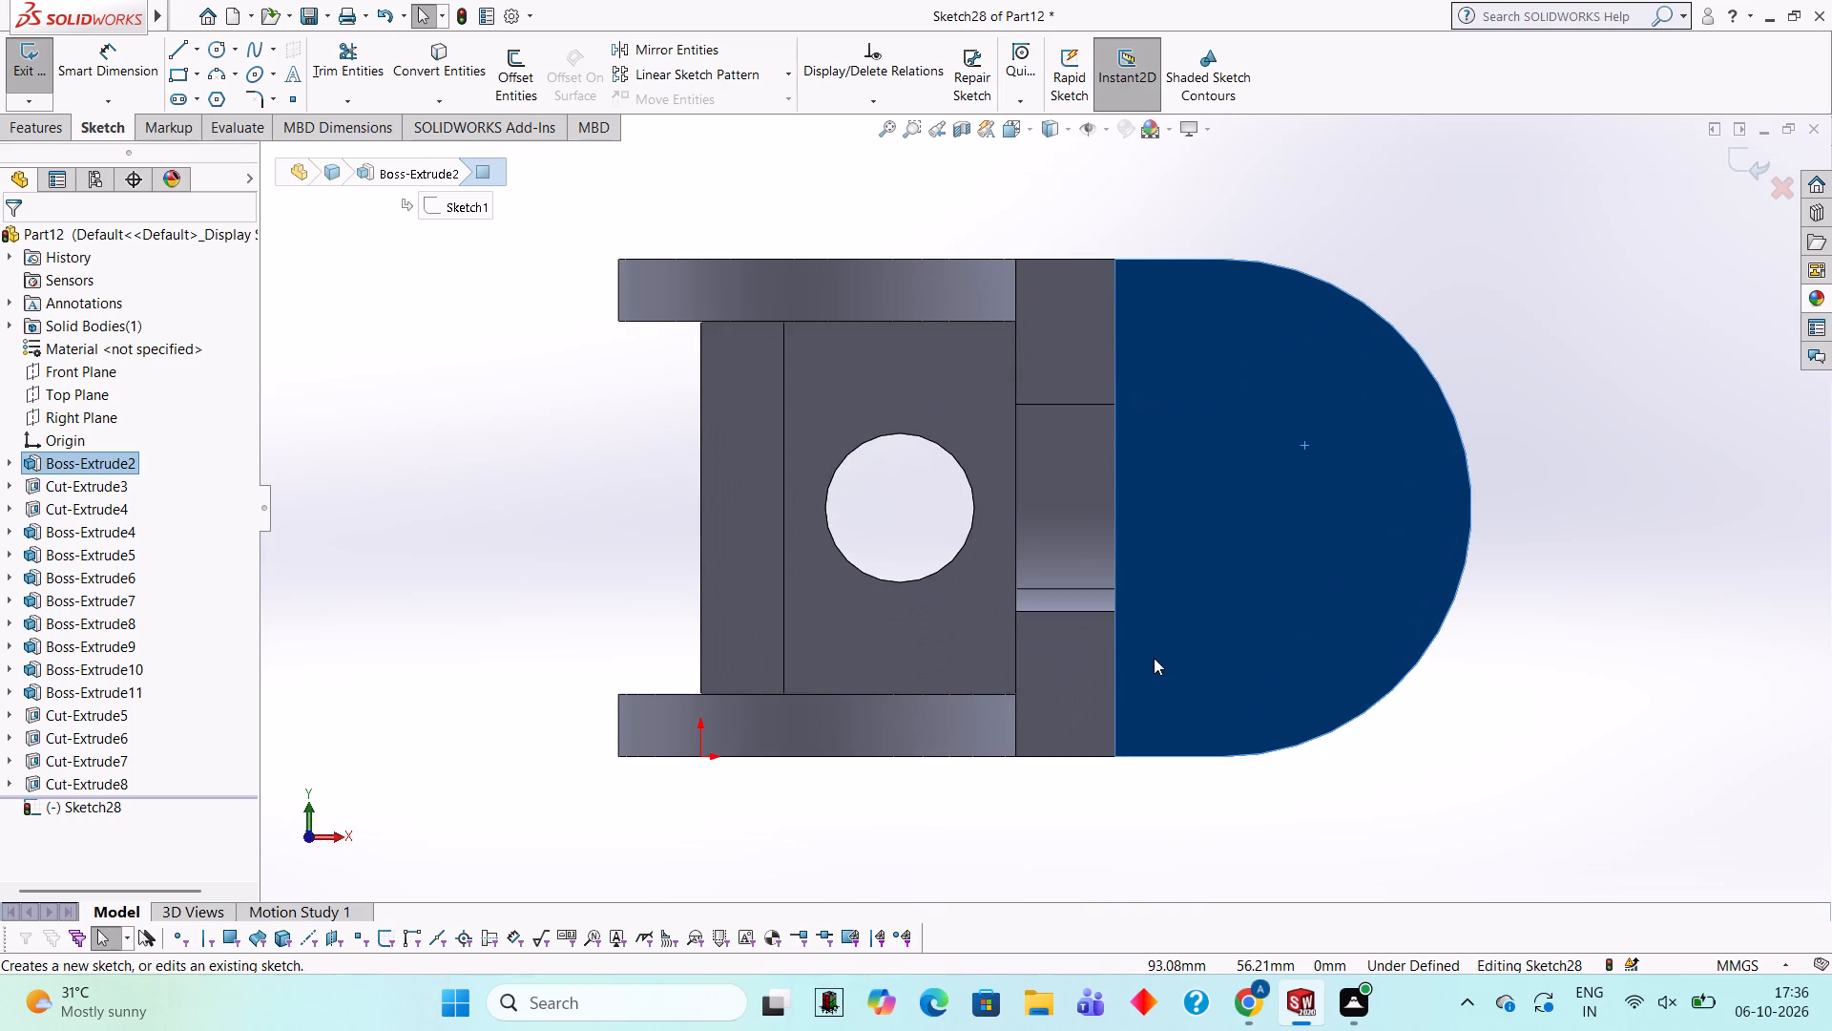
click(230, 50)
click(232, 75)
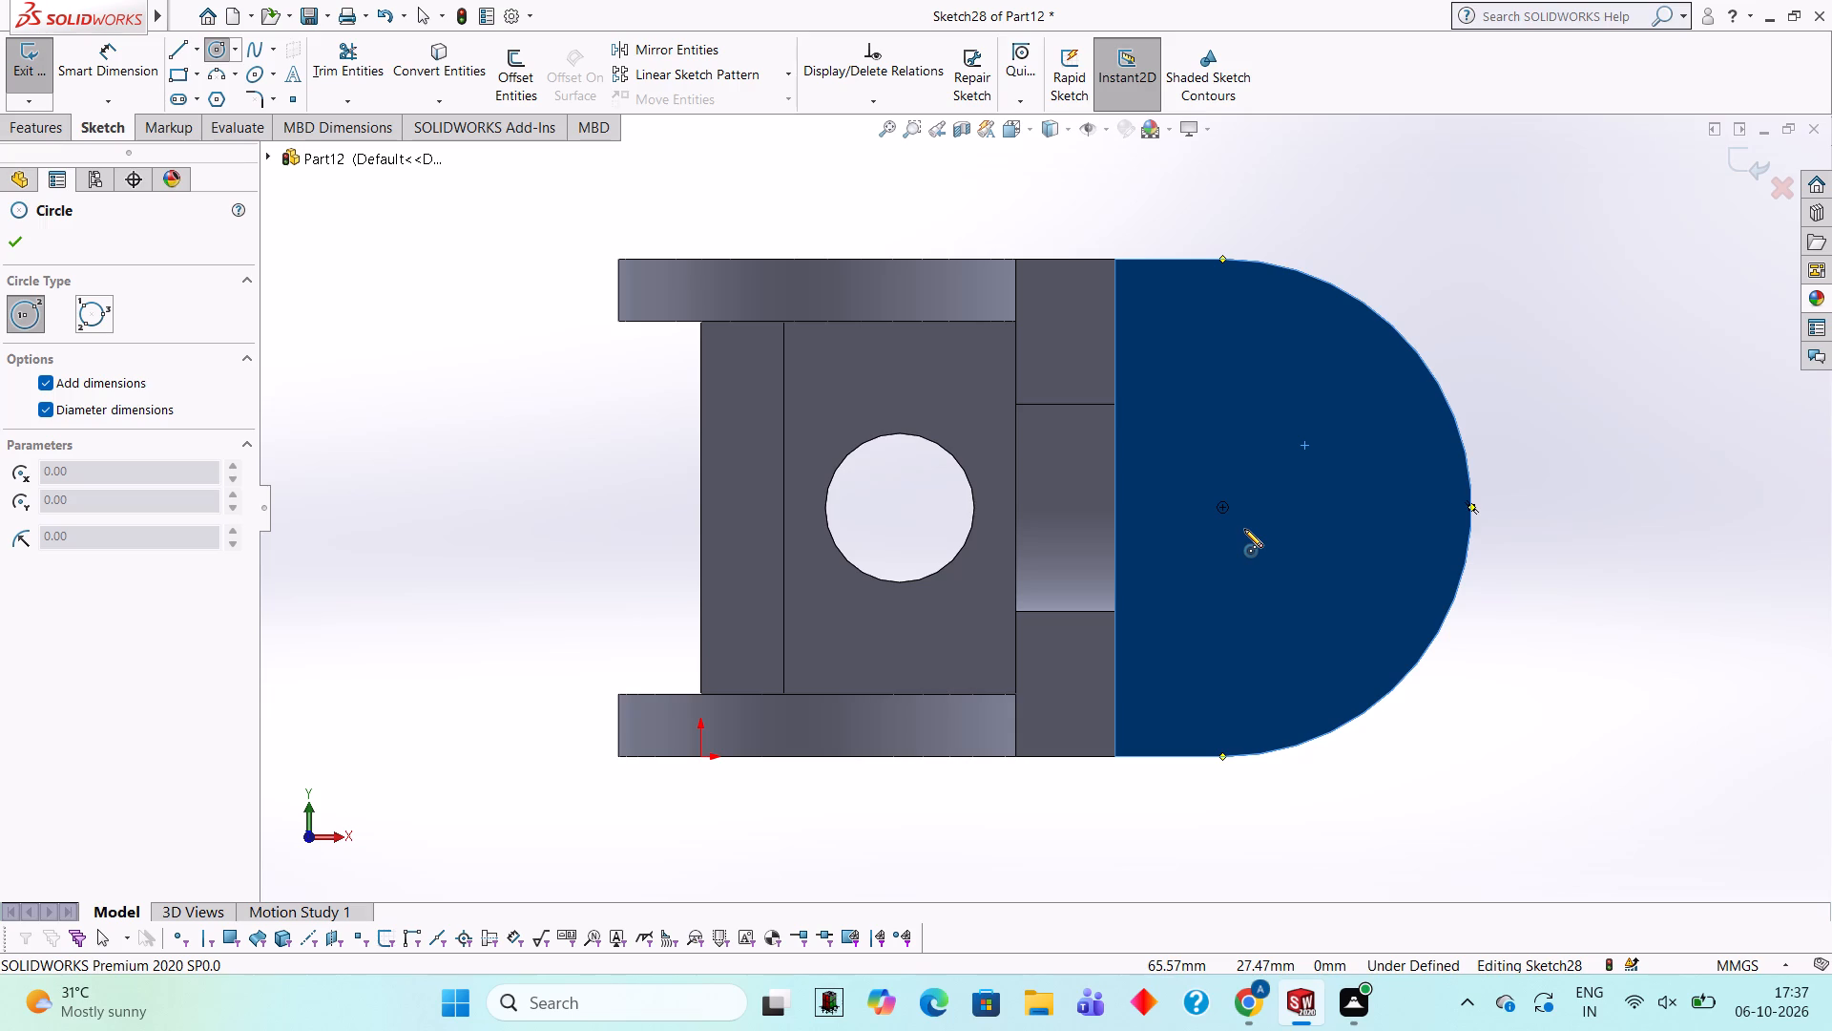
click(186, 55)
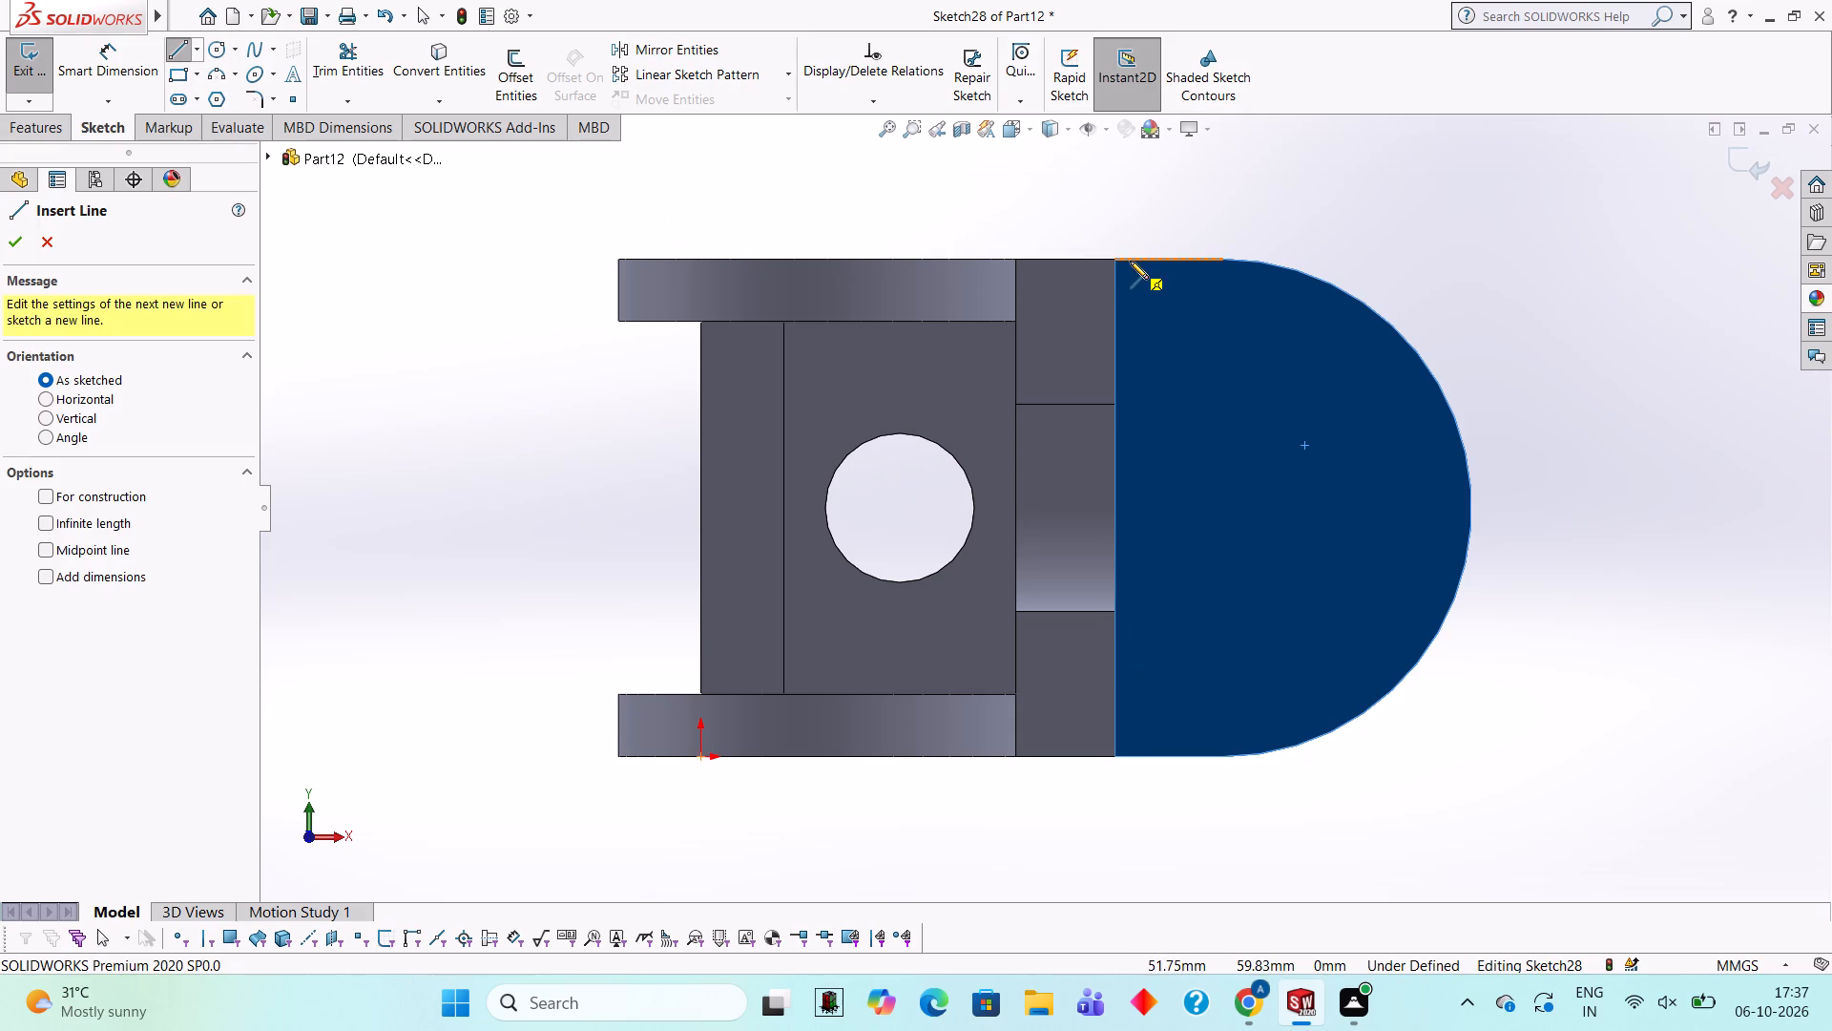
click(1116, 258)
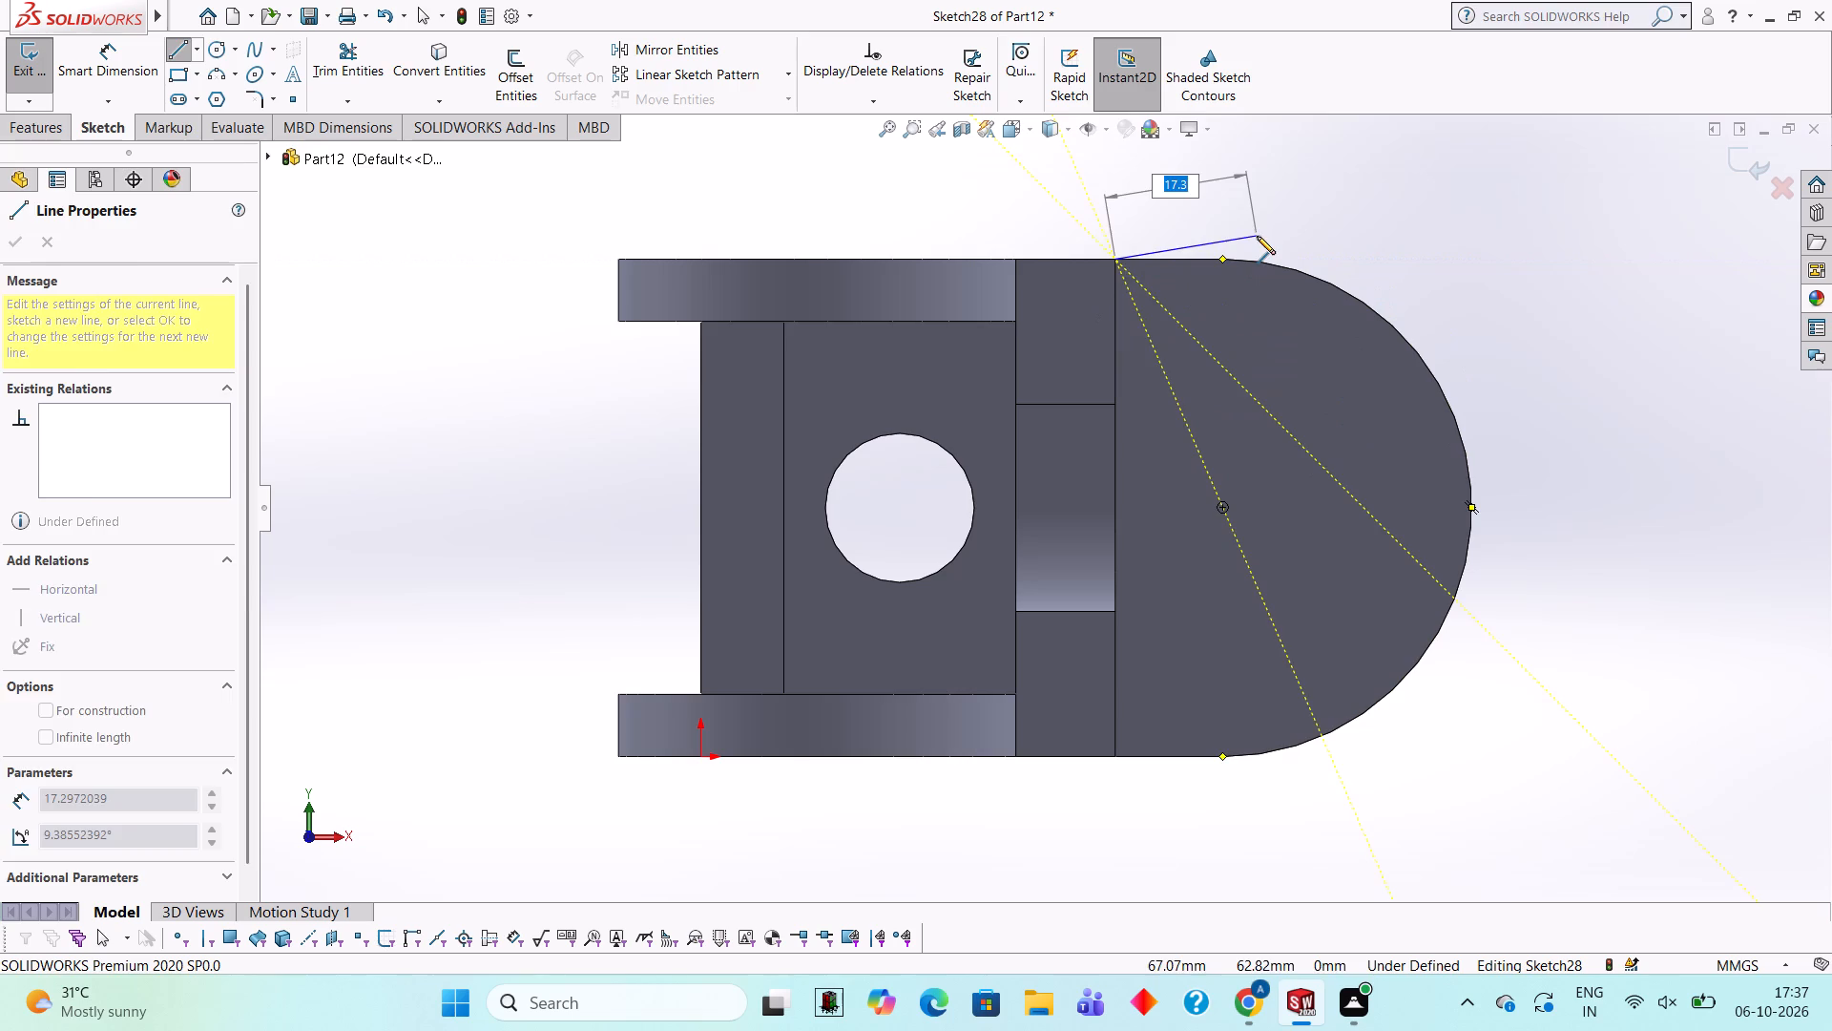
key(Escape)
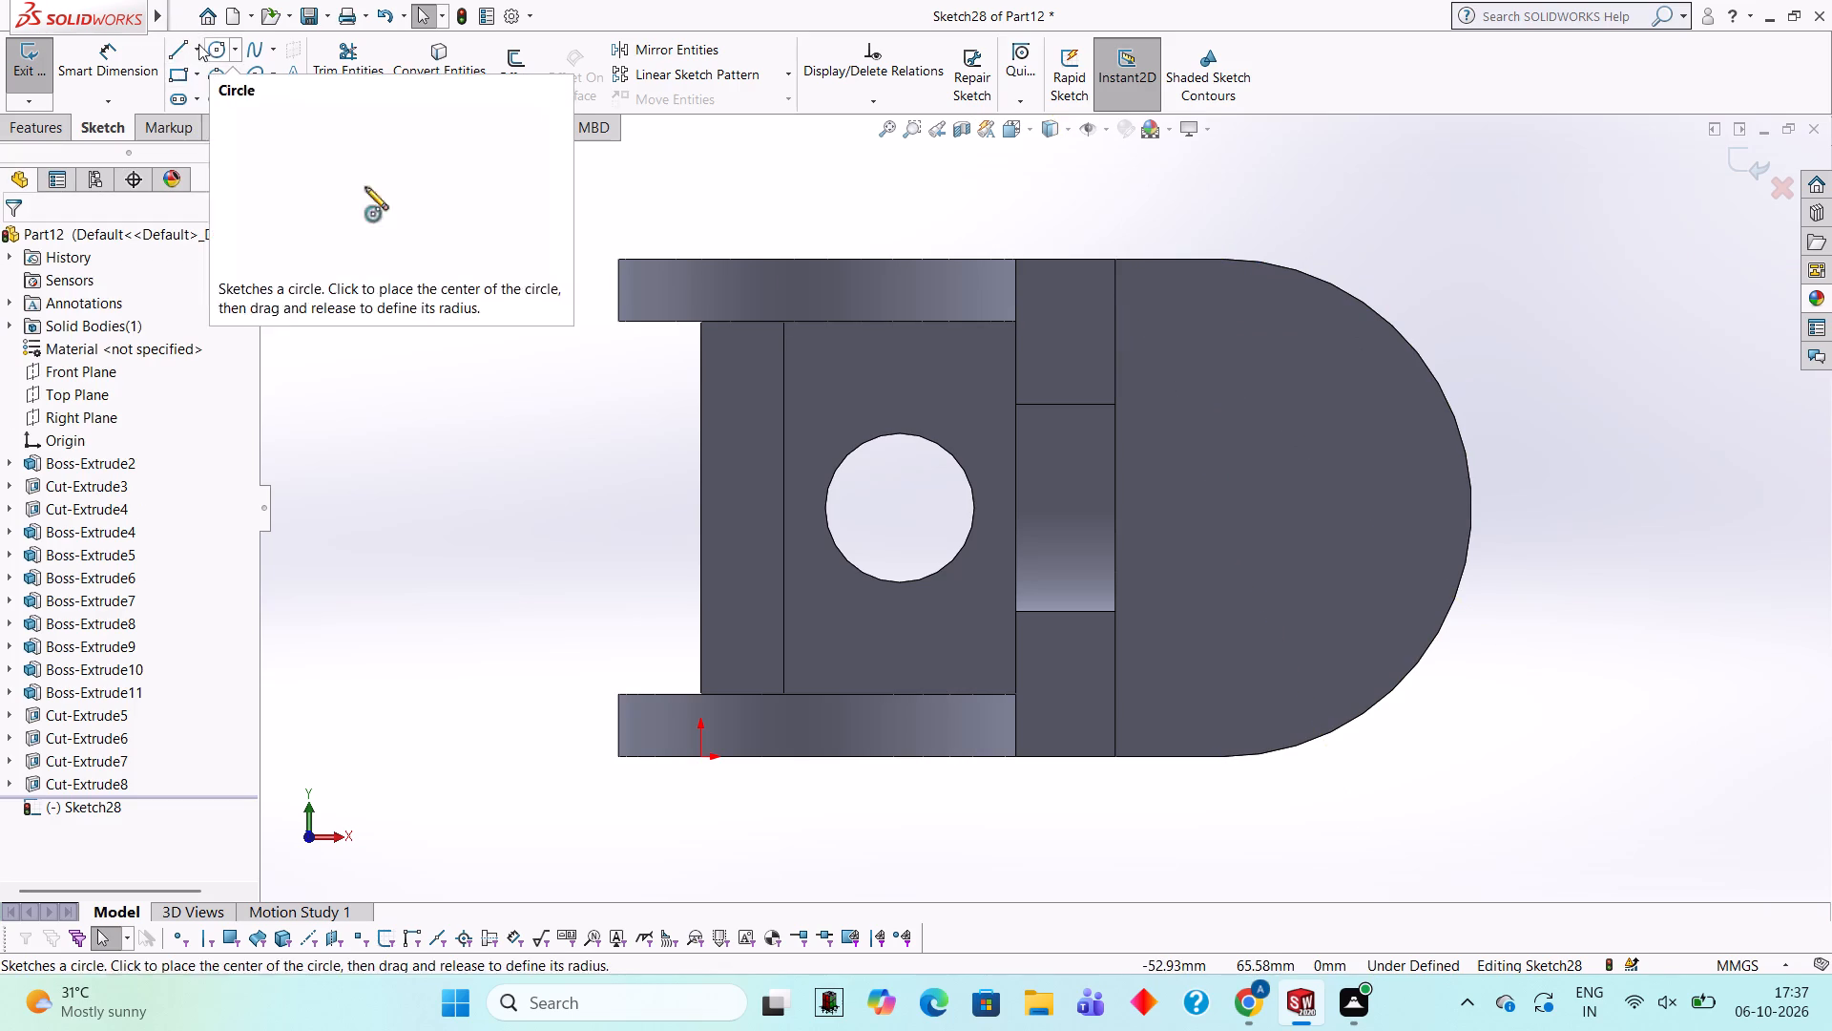
Sketch a 60 mm diameter circle concentric with the plate's rounded end.
click(219, 42)
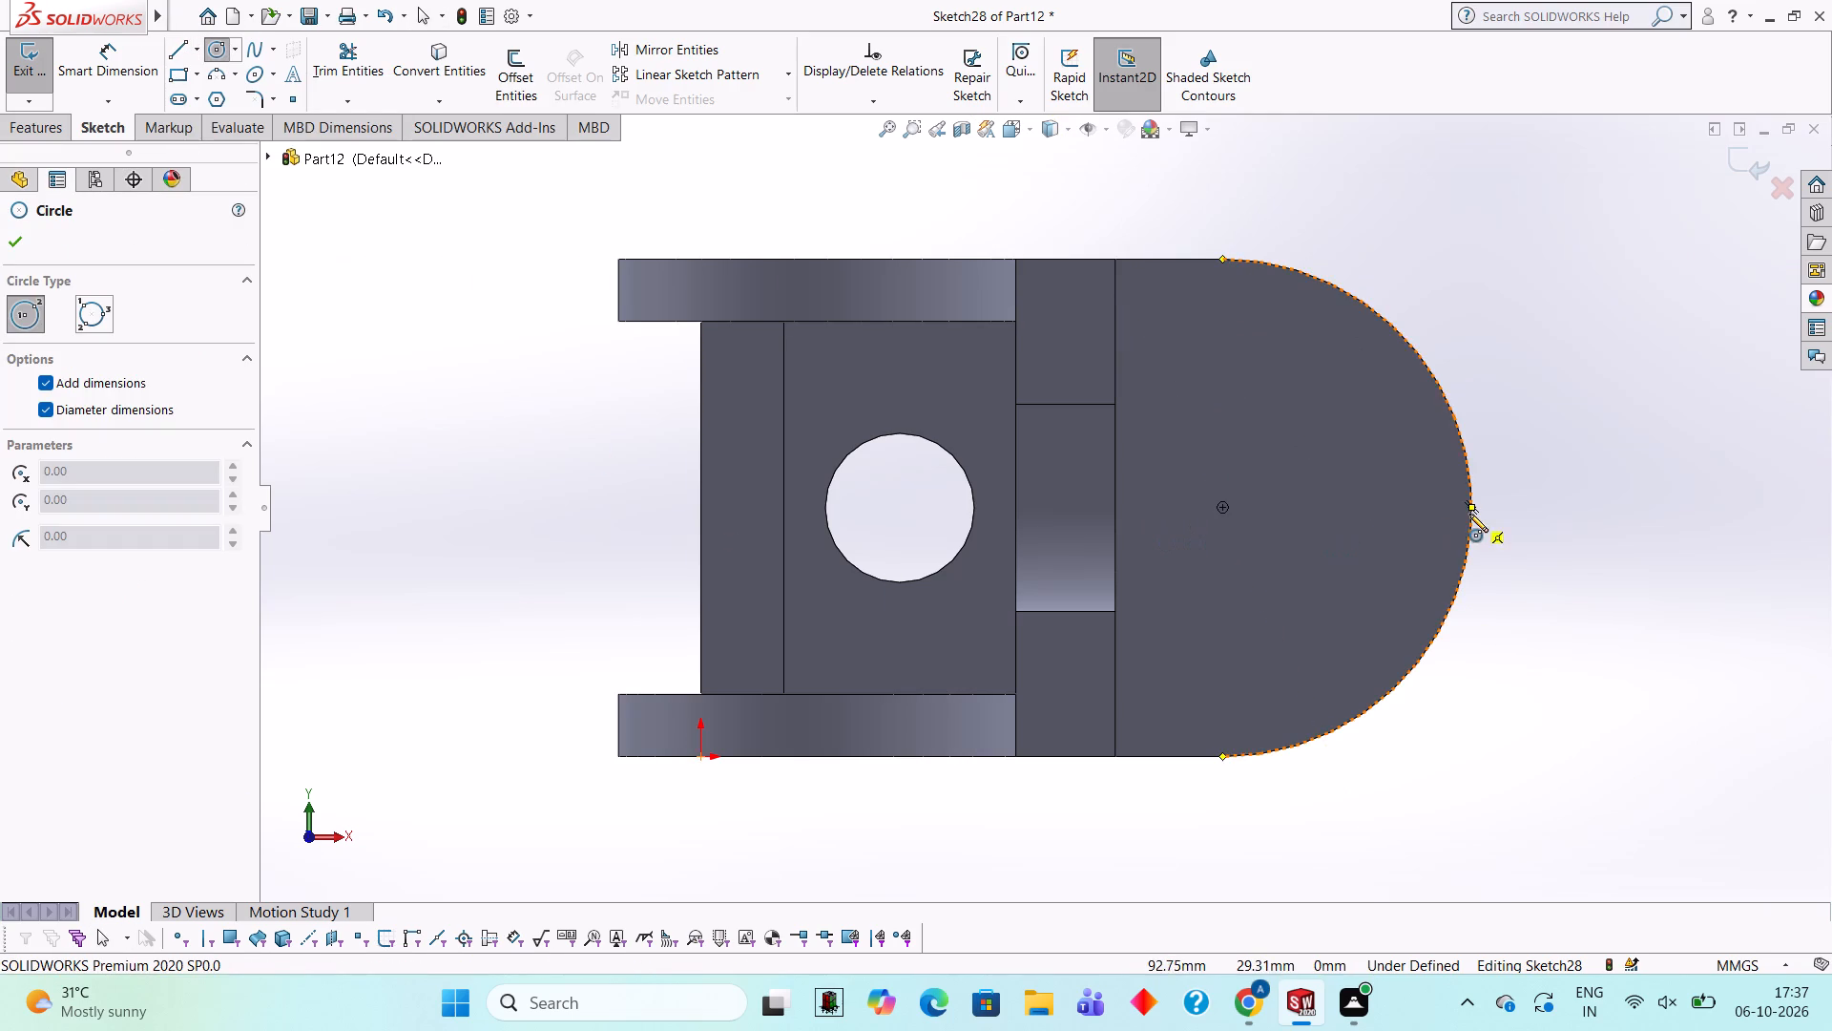
click(1223, 503)
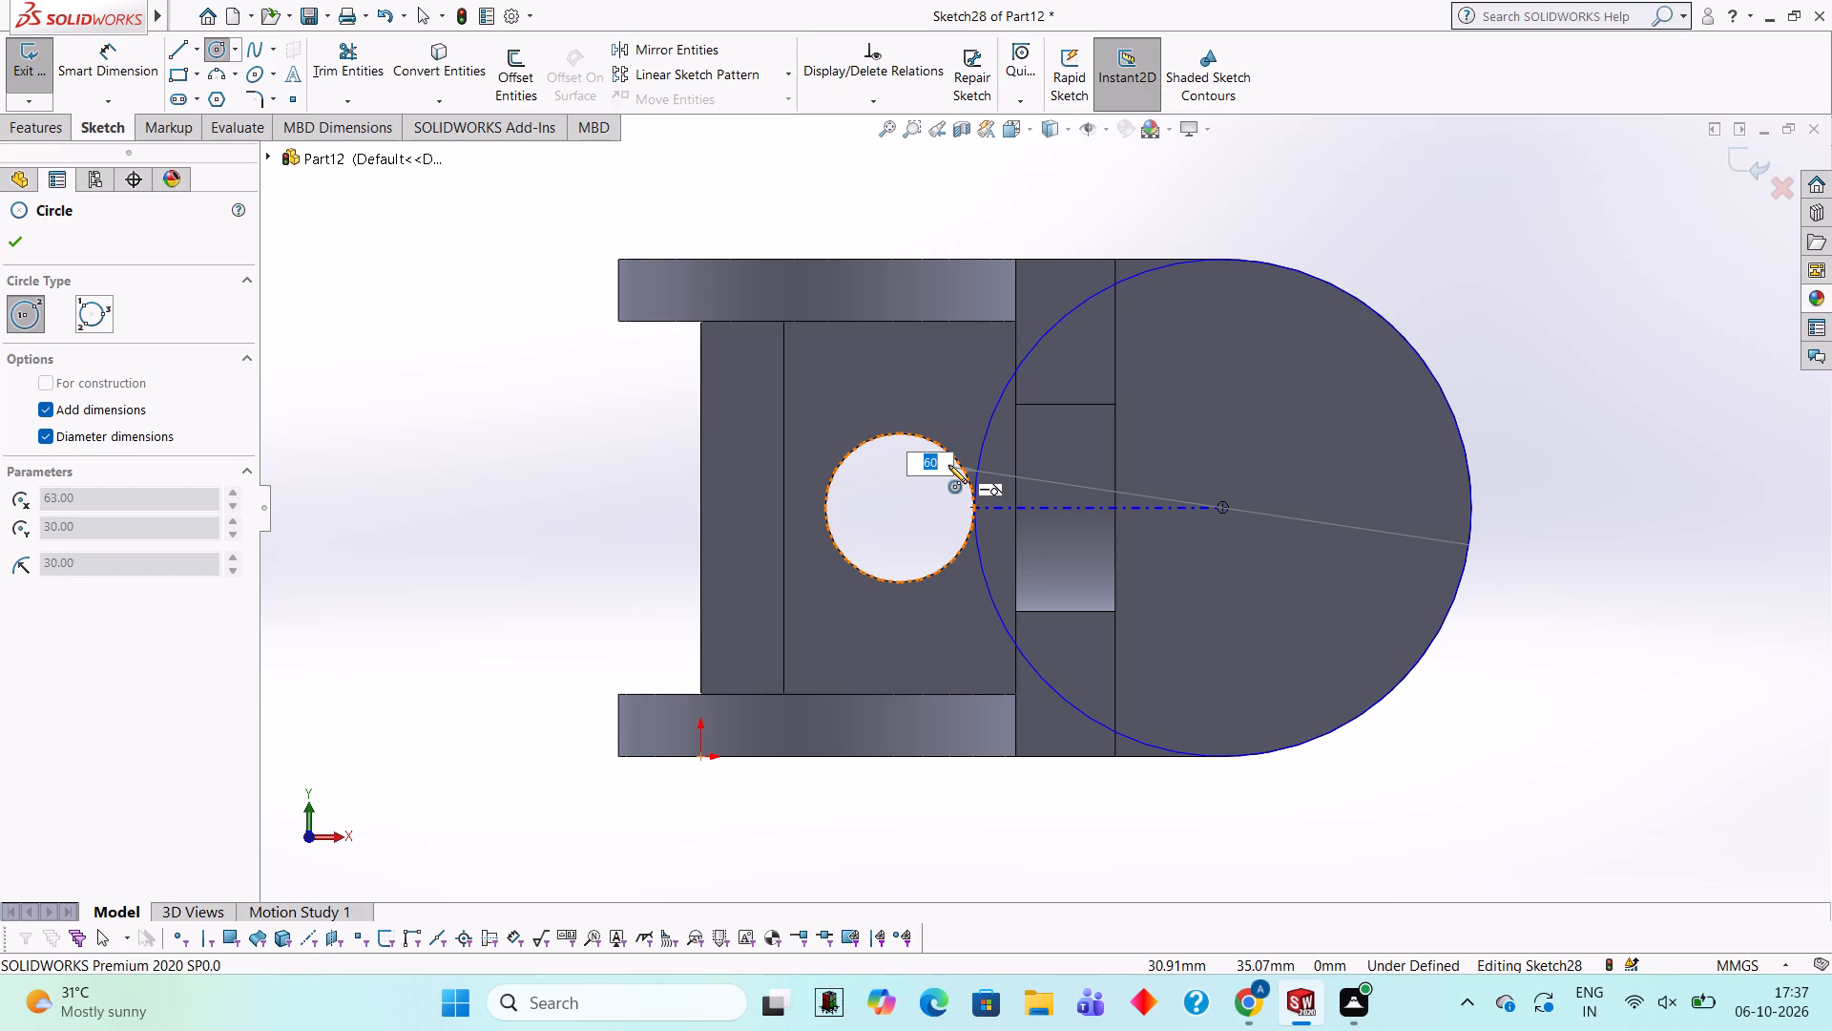
key(6)
key(0)
key(Return)
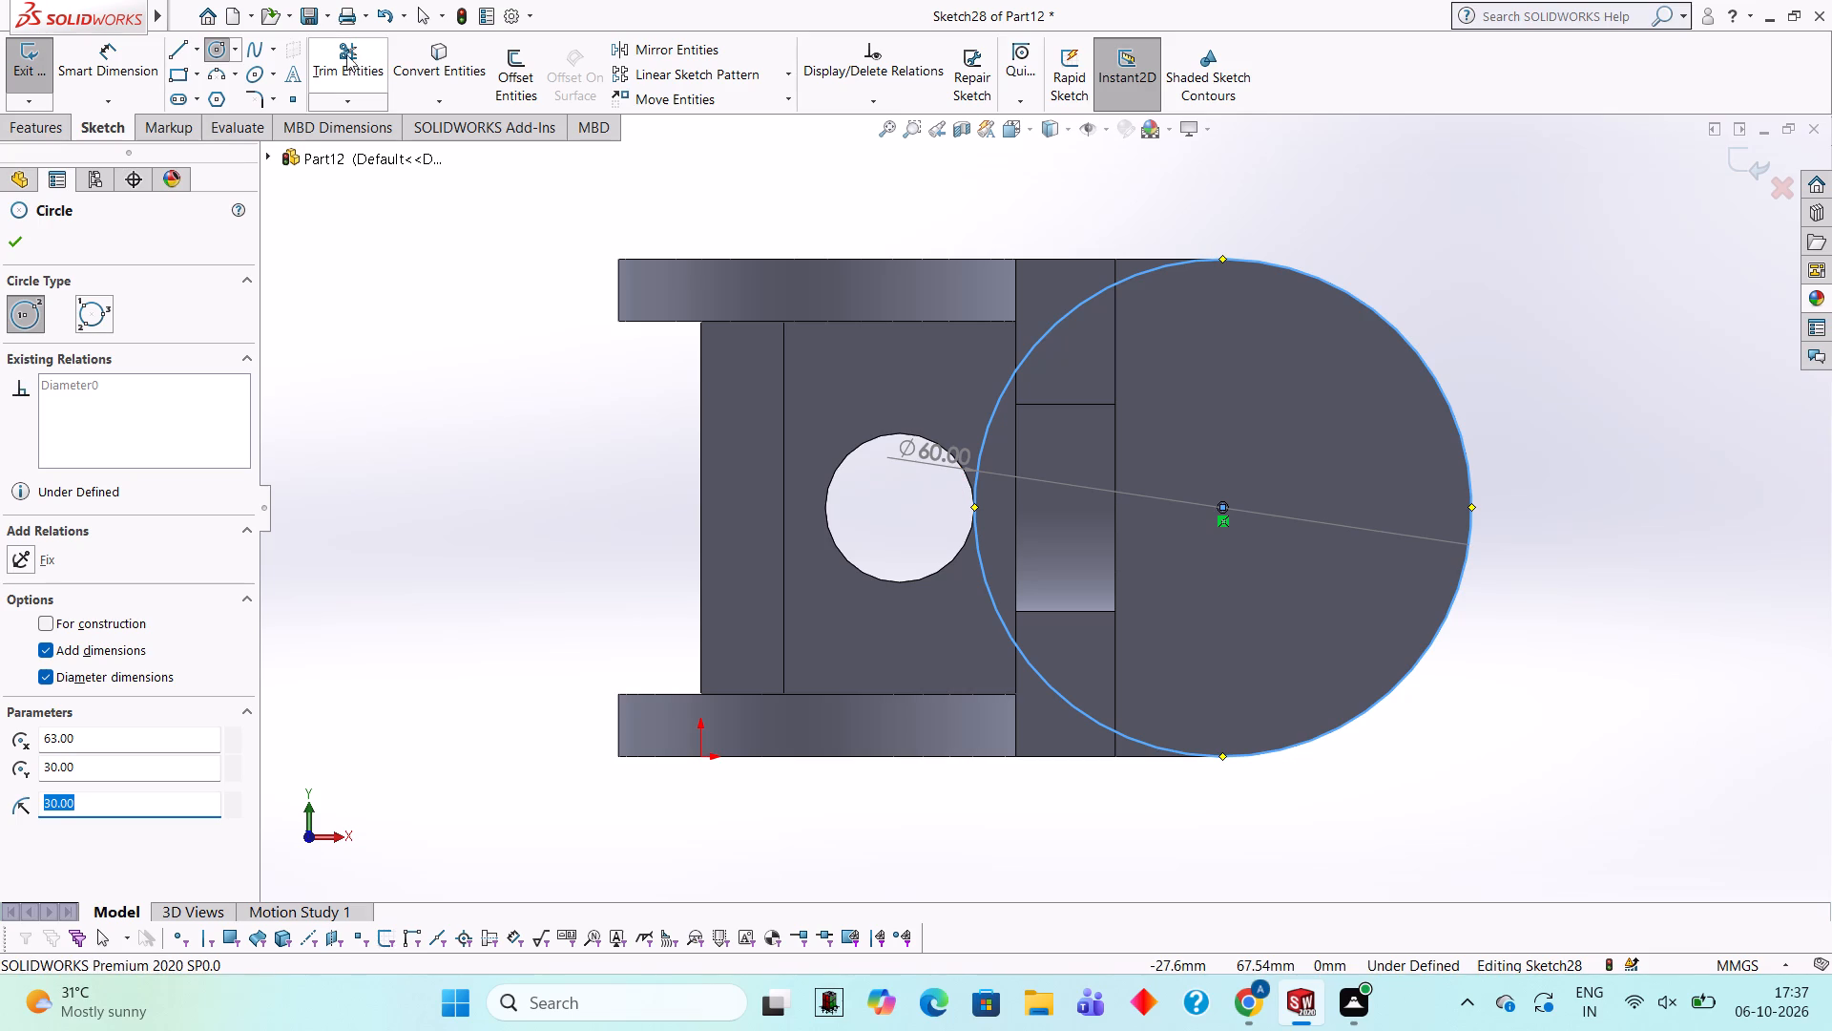
Draw a line across the circle's diameter between the ends of the plate's arc and trim away the half towards the lugs.
click(180, 39)
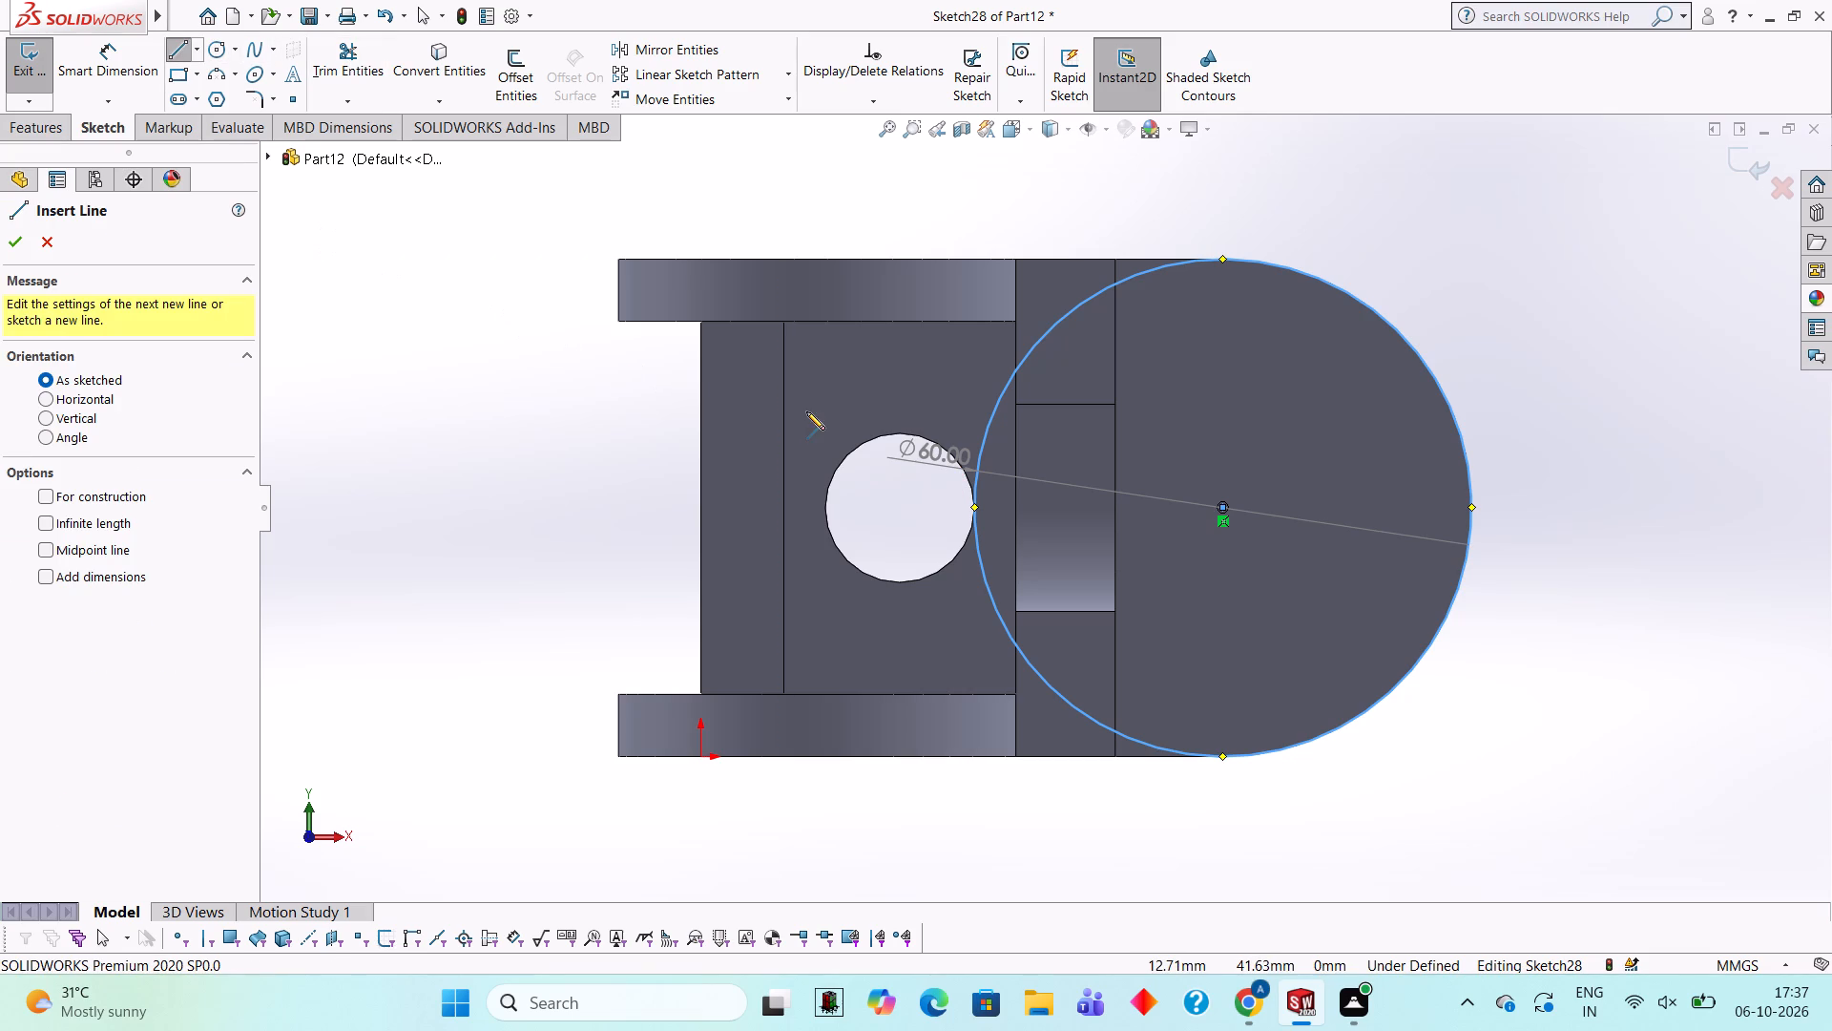
click(1218, 258)
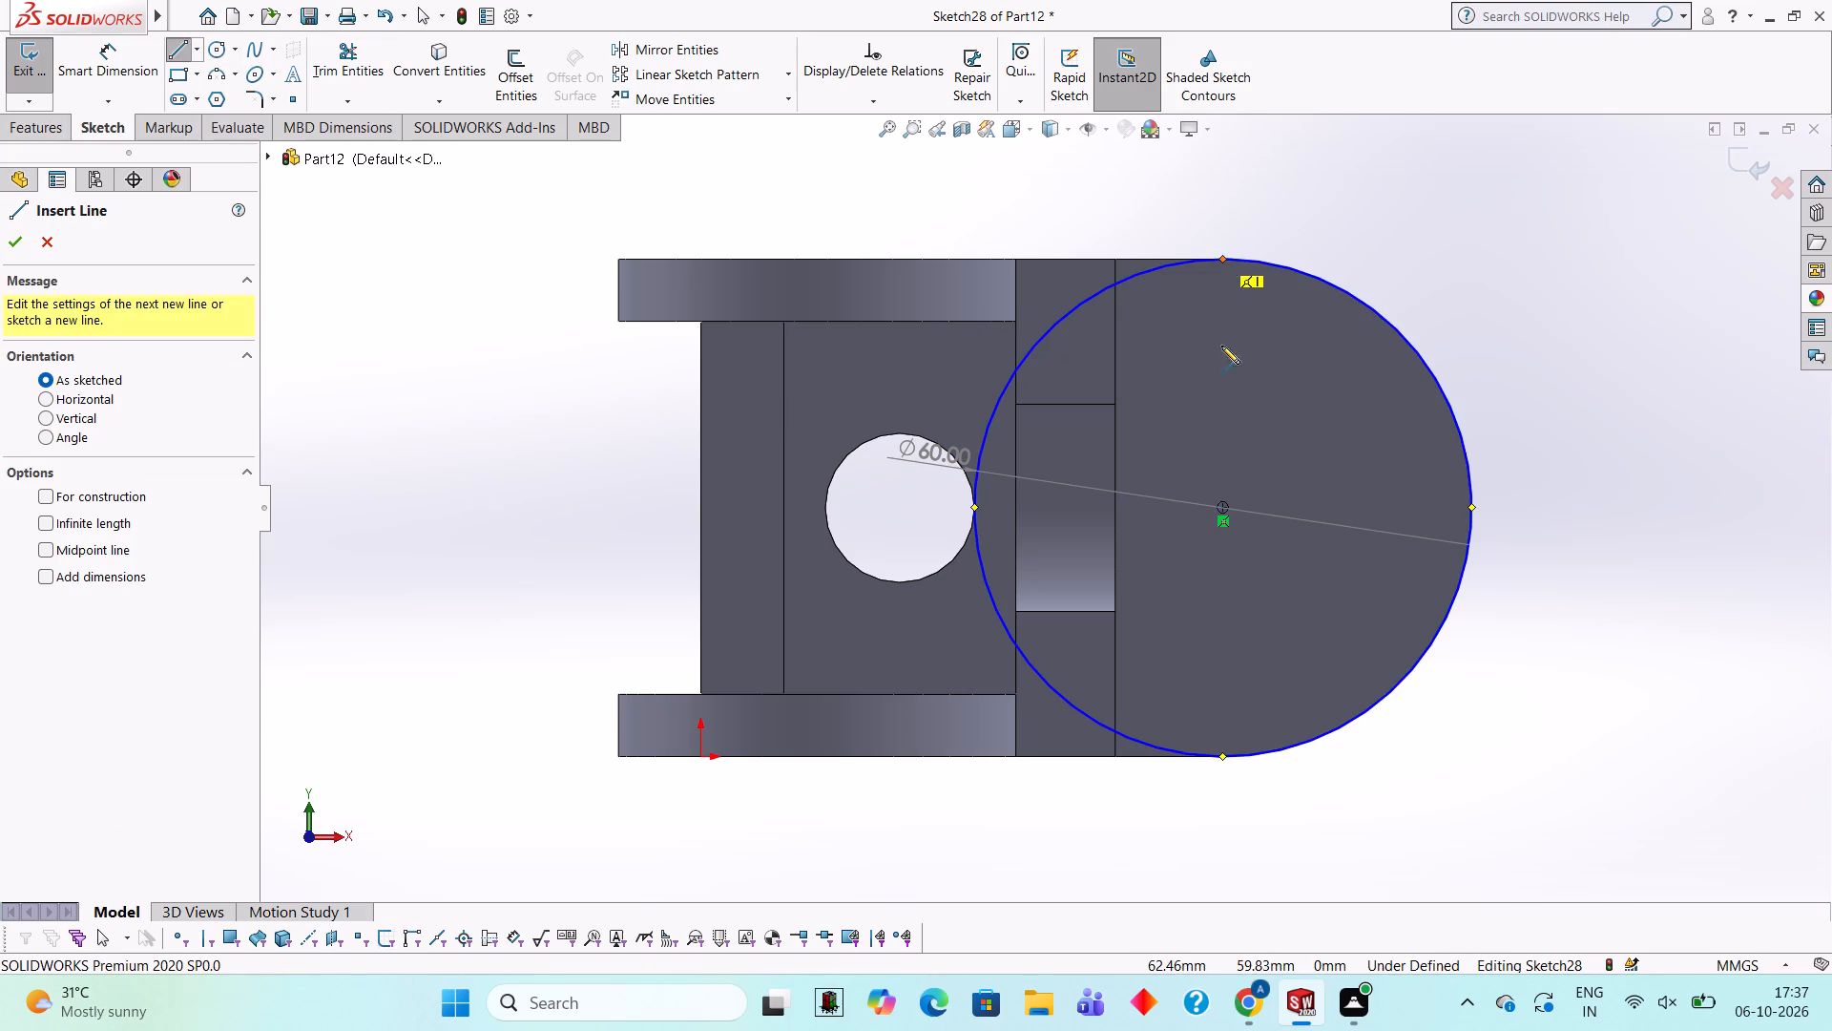
click(1225, 755)
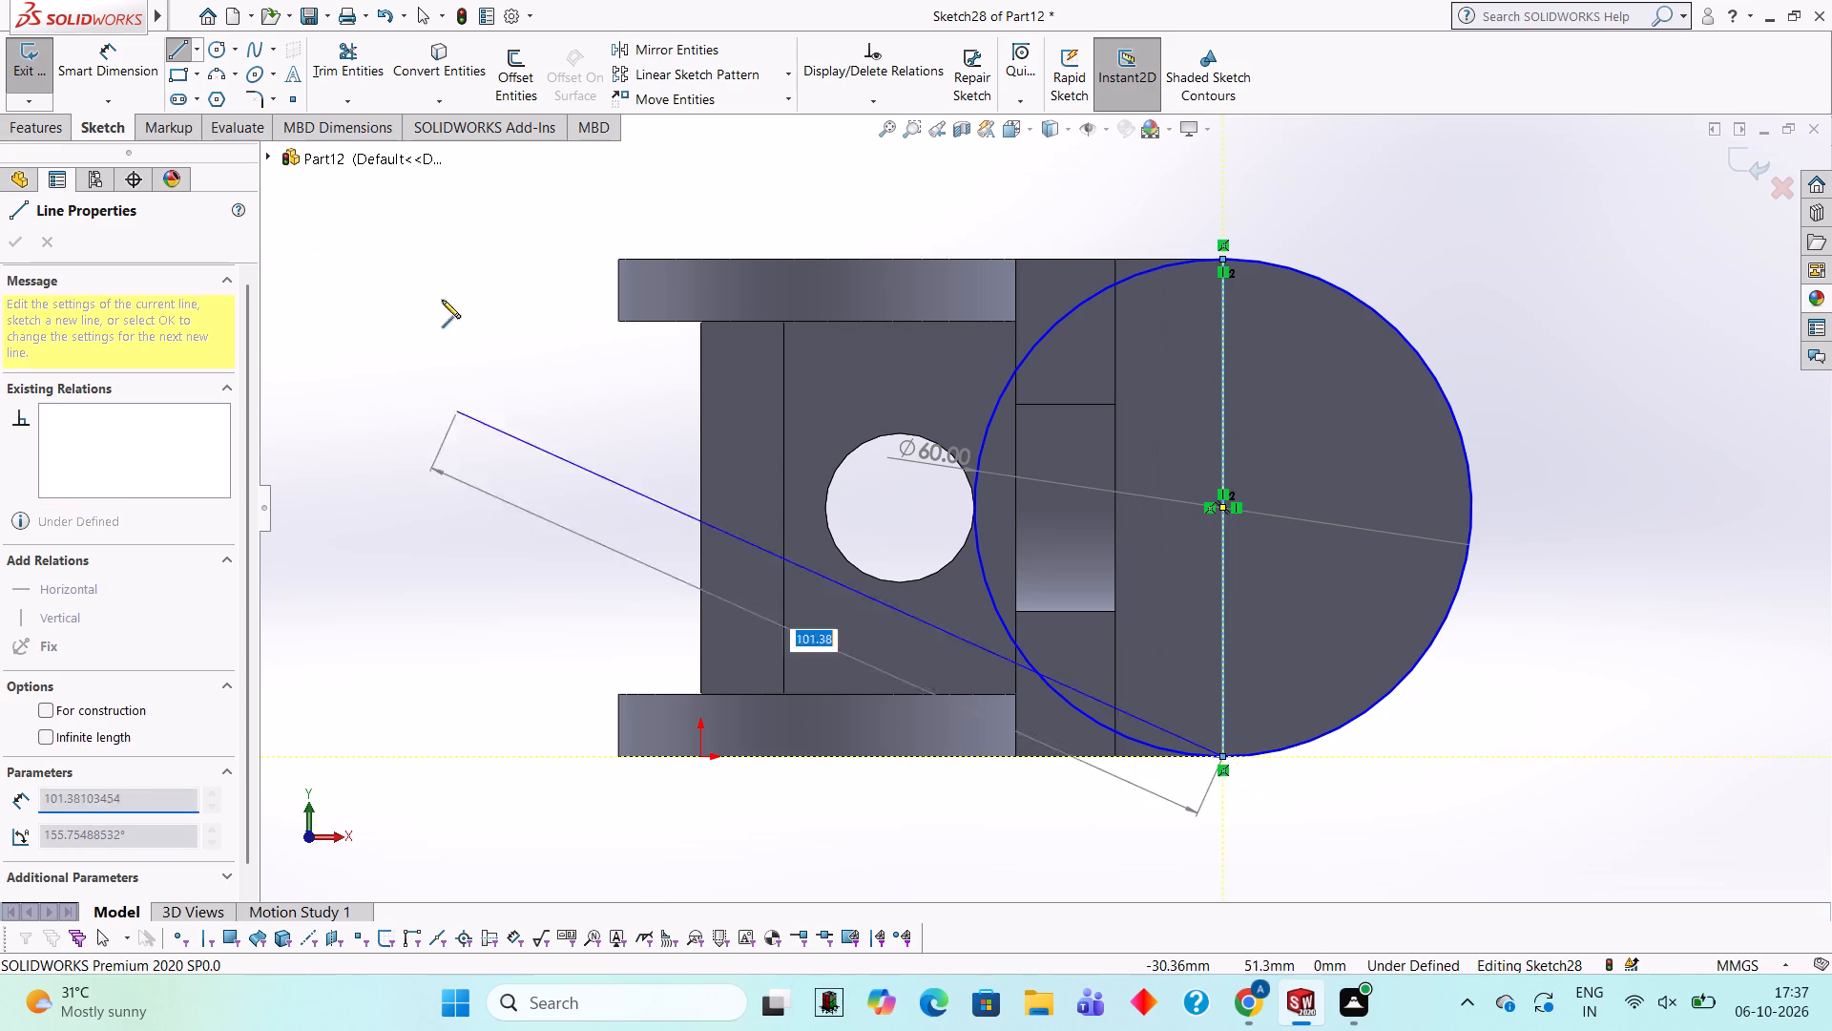
click(381, 75)
click(1032, 354)
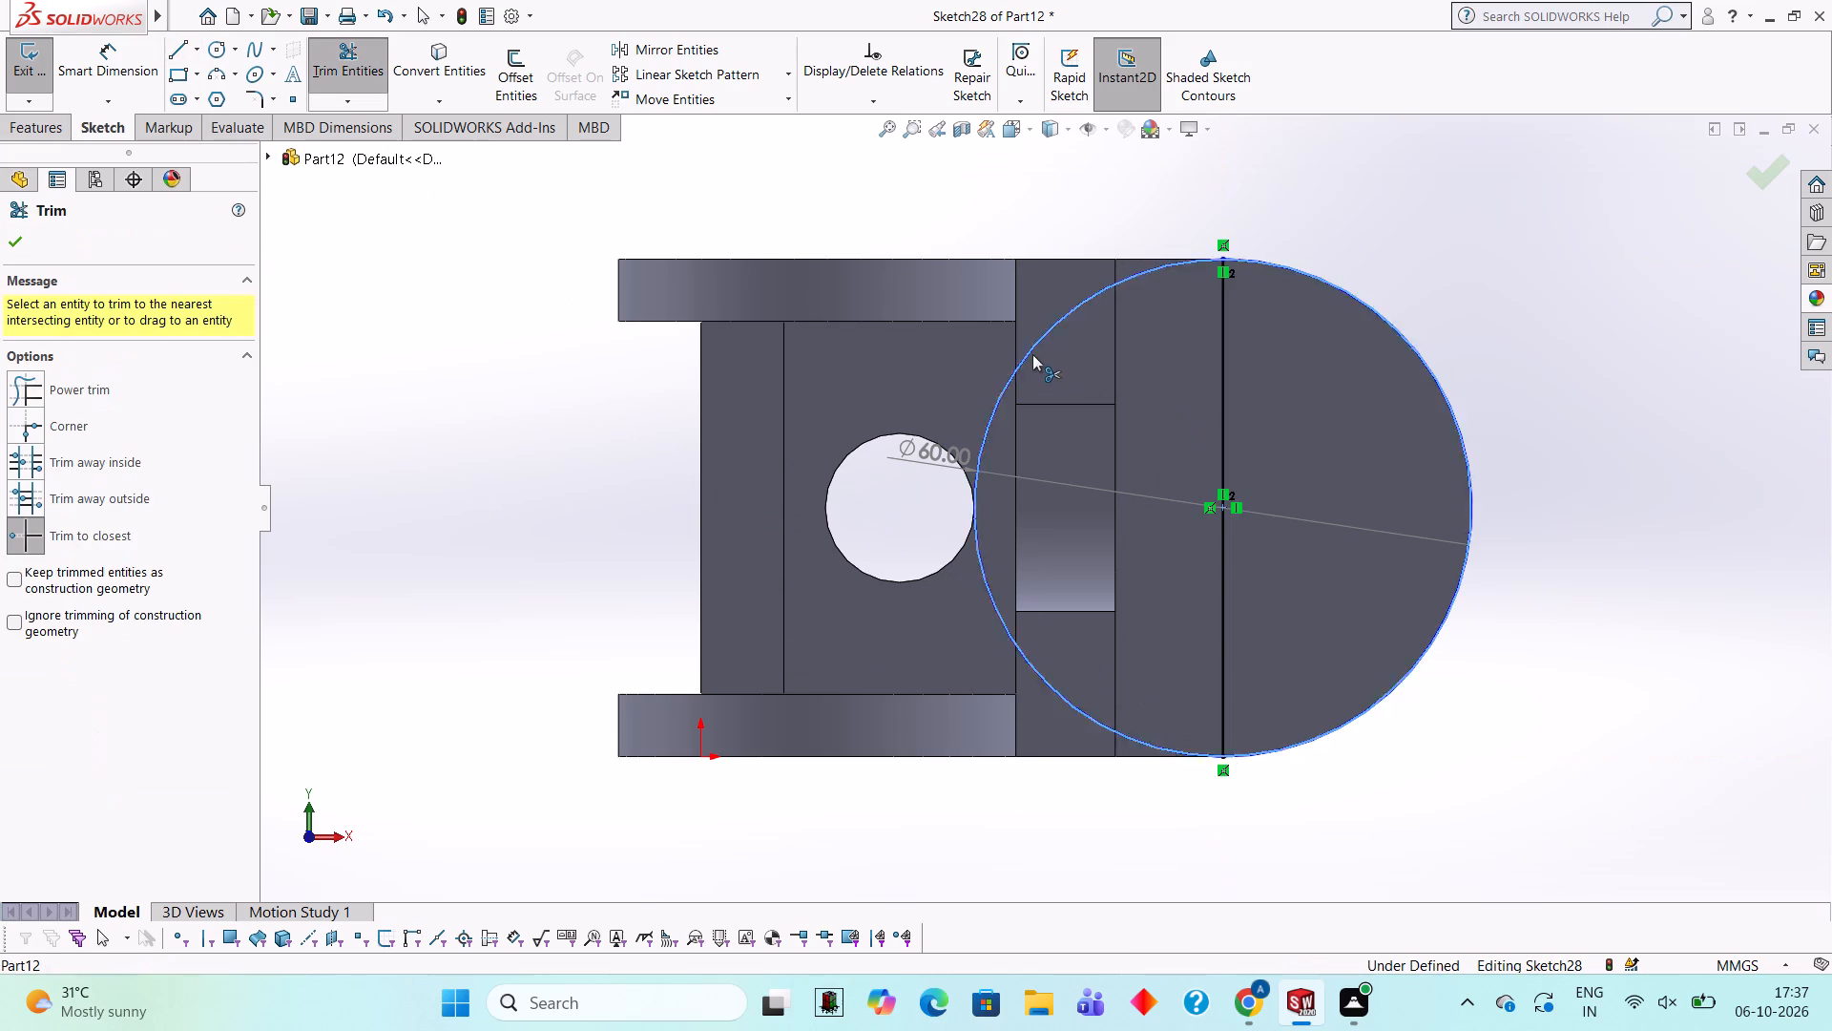
Cut the semicircular profile 60 mm deep with a blind extruded cut to remove the plate's rounded end.
middle_drag(1667, 666, 1630, 462)
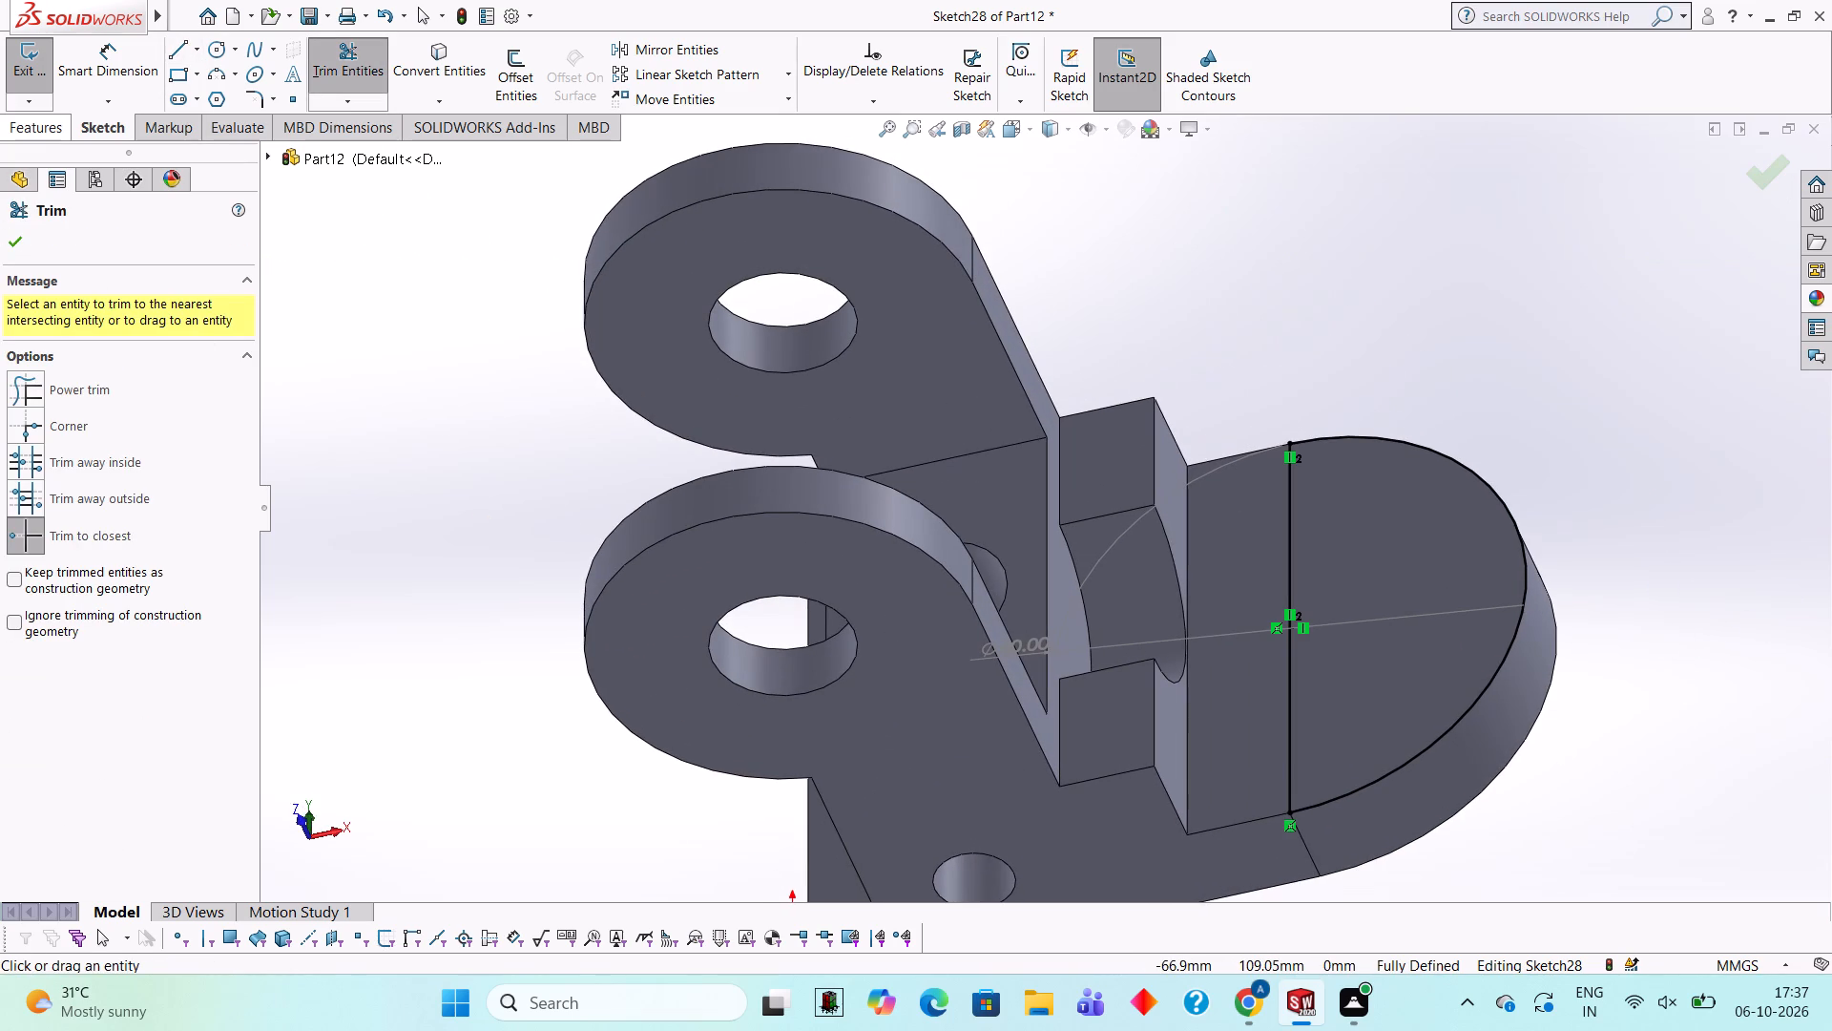
click(53, 117)
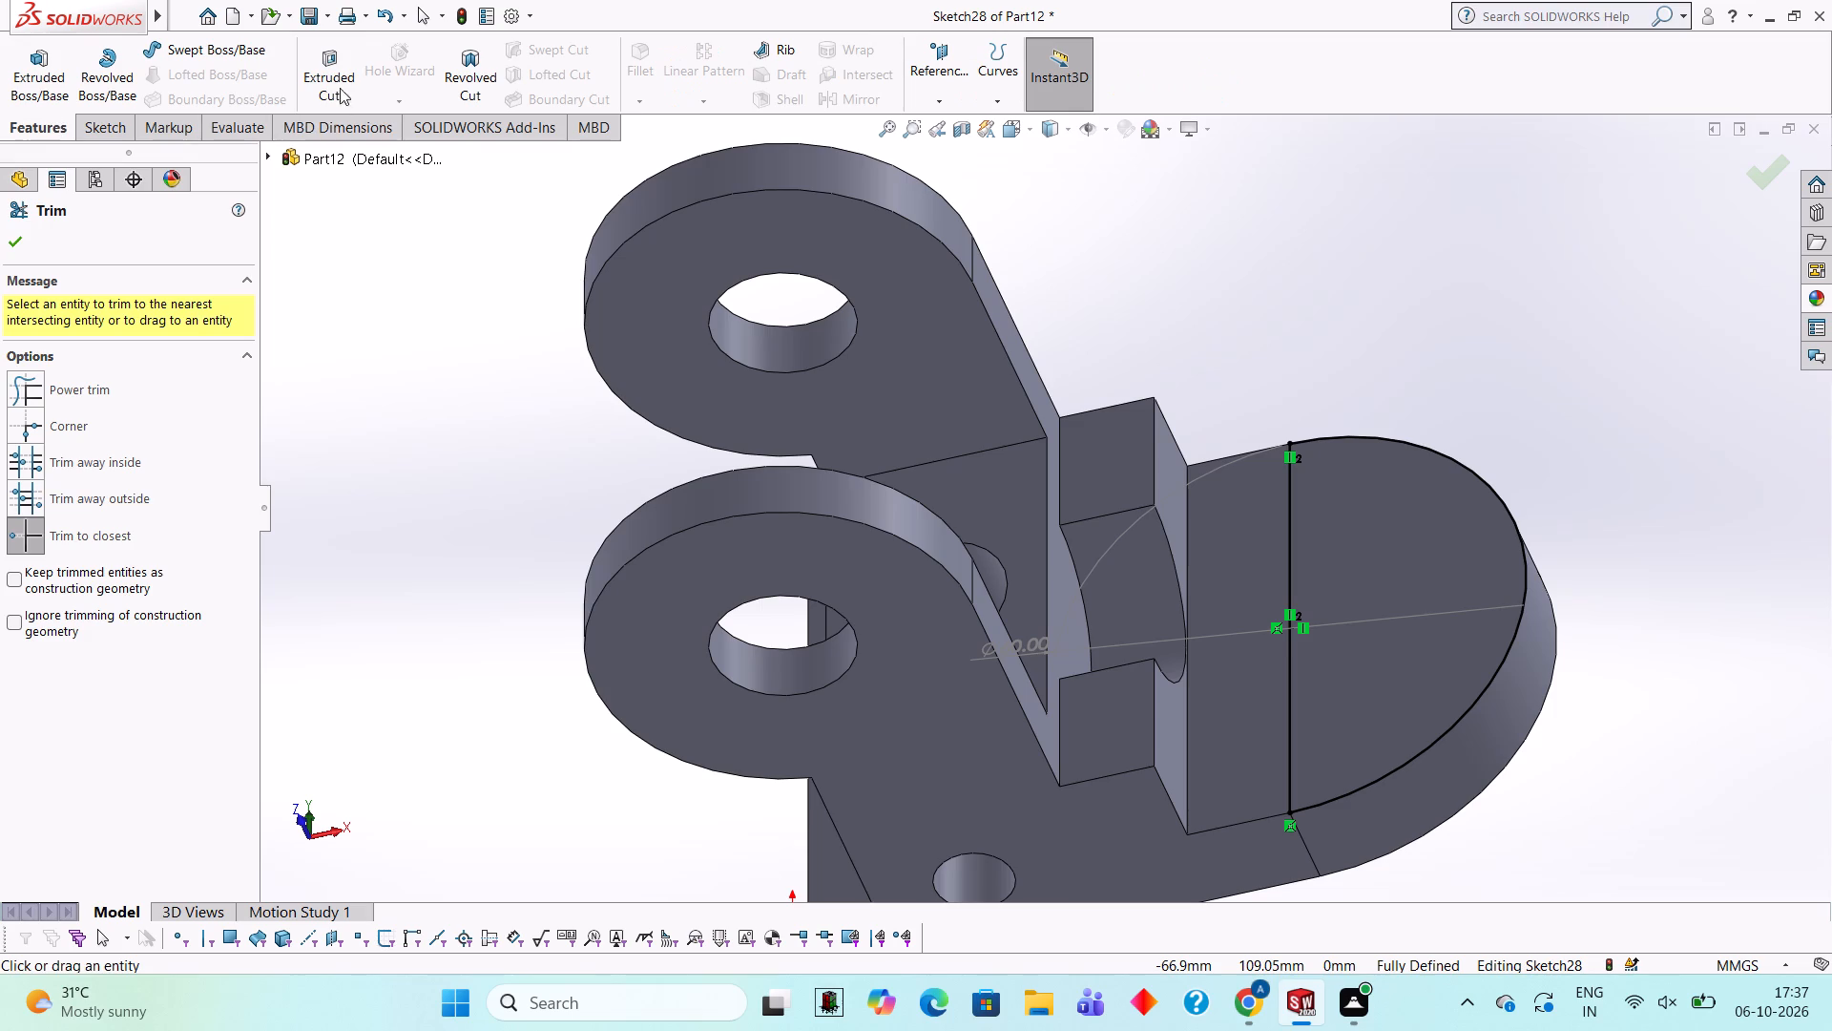
click(346, 78)
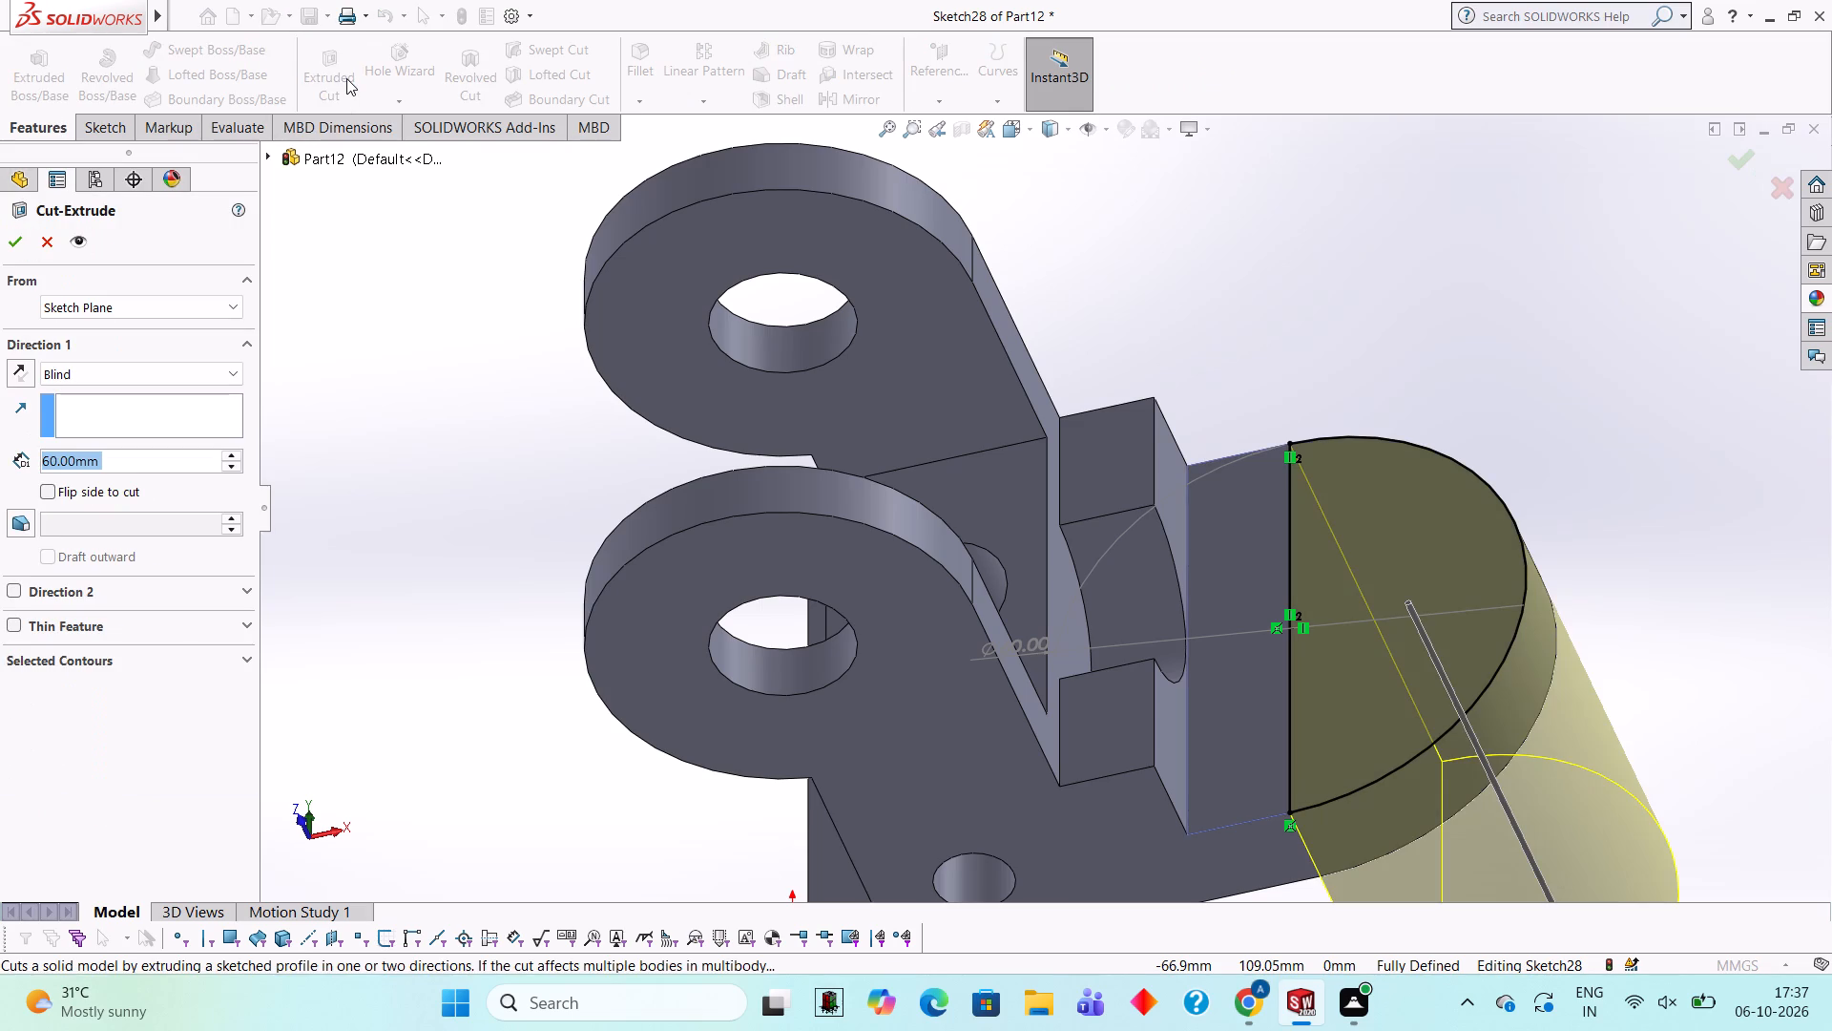
click(11, 249)
click(1059, 280)
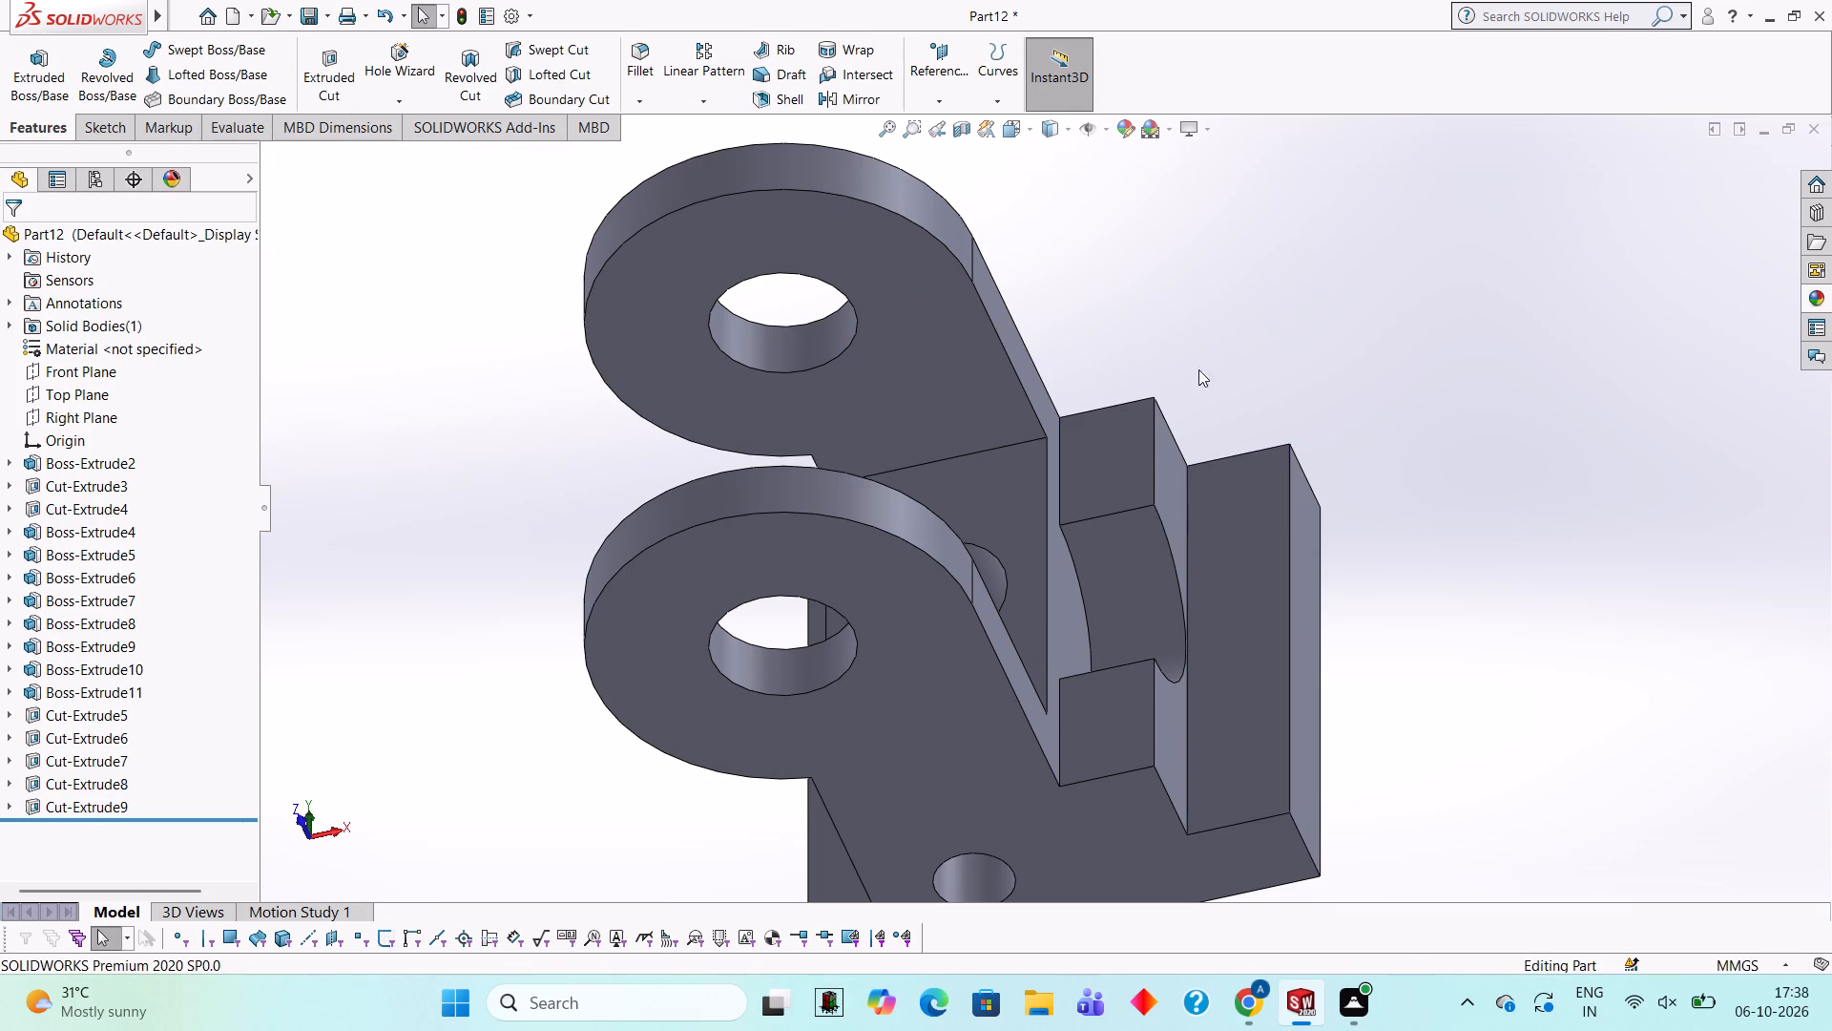
Start a new sketch on the narrow top face left beside the recessed step and view it face-on.
middle_drag(1232, 360, 1259, 535)
click(1222, 499)
click(1307, 447)
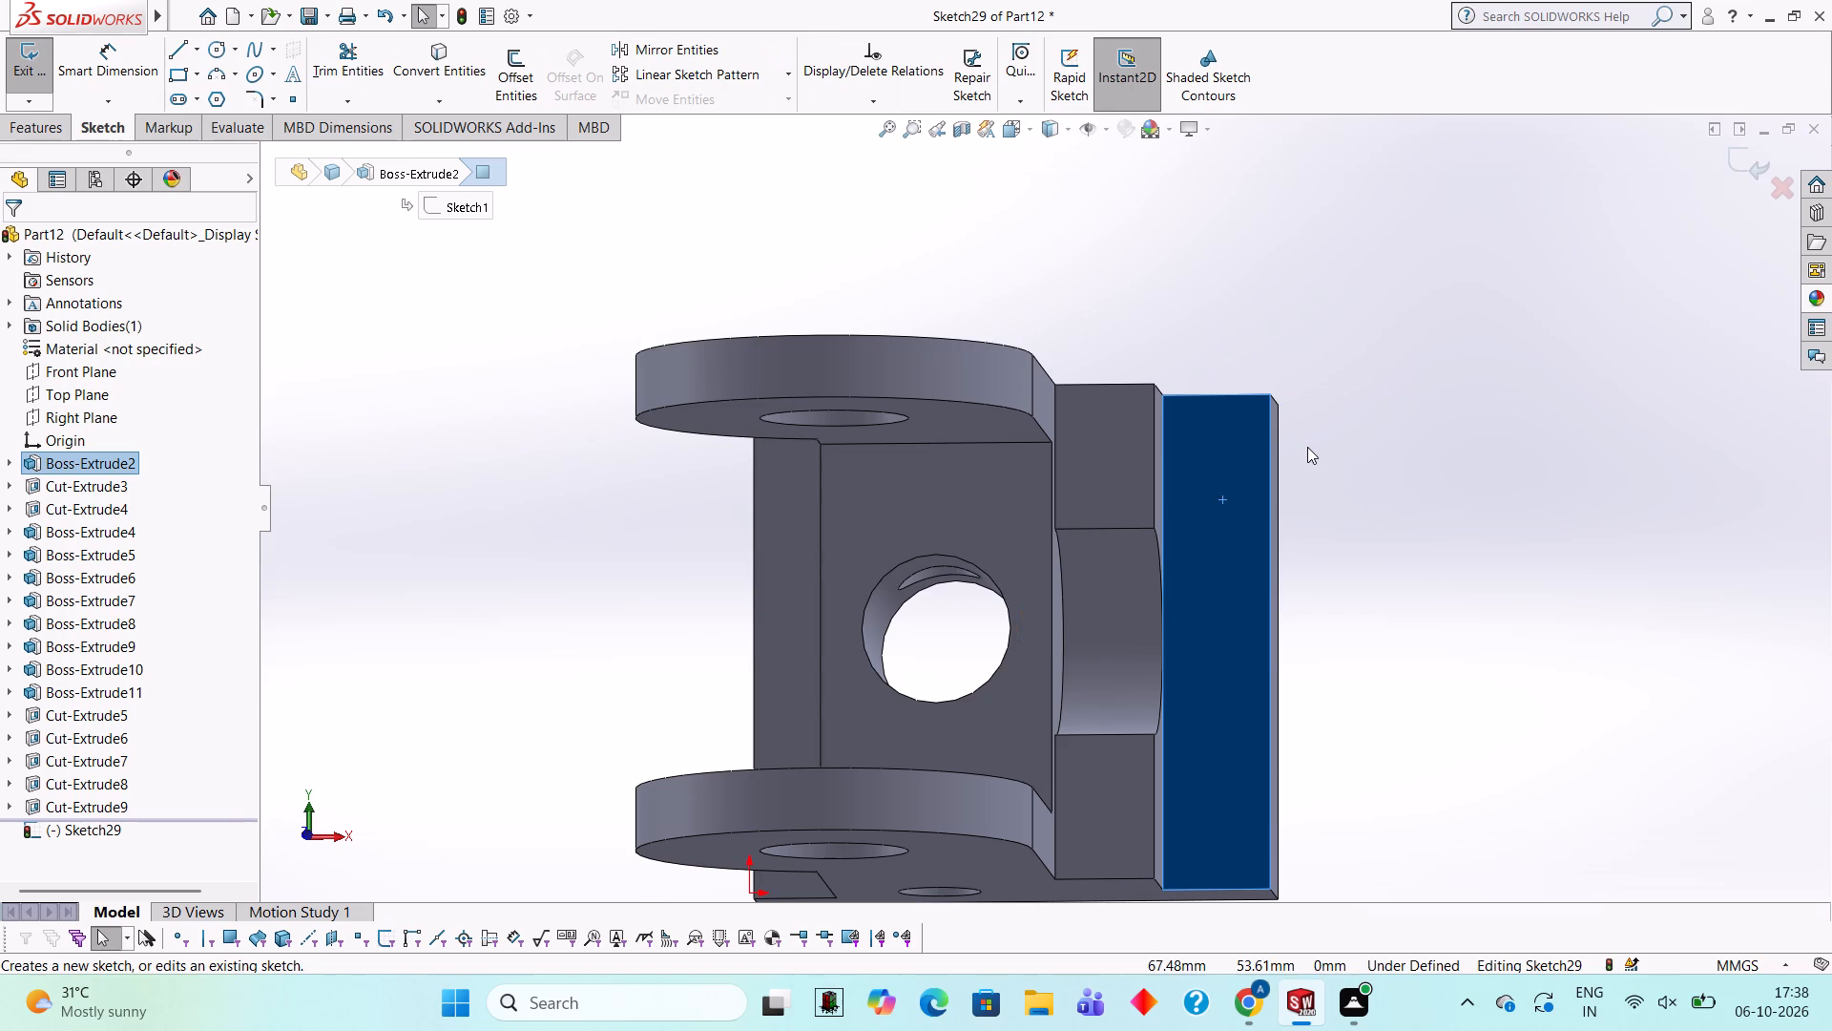
key(ctrl+8)
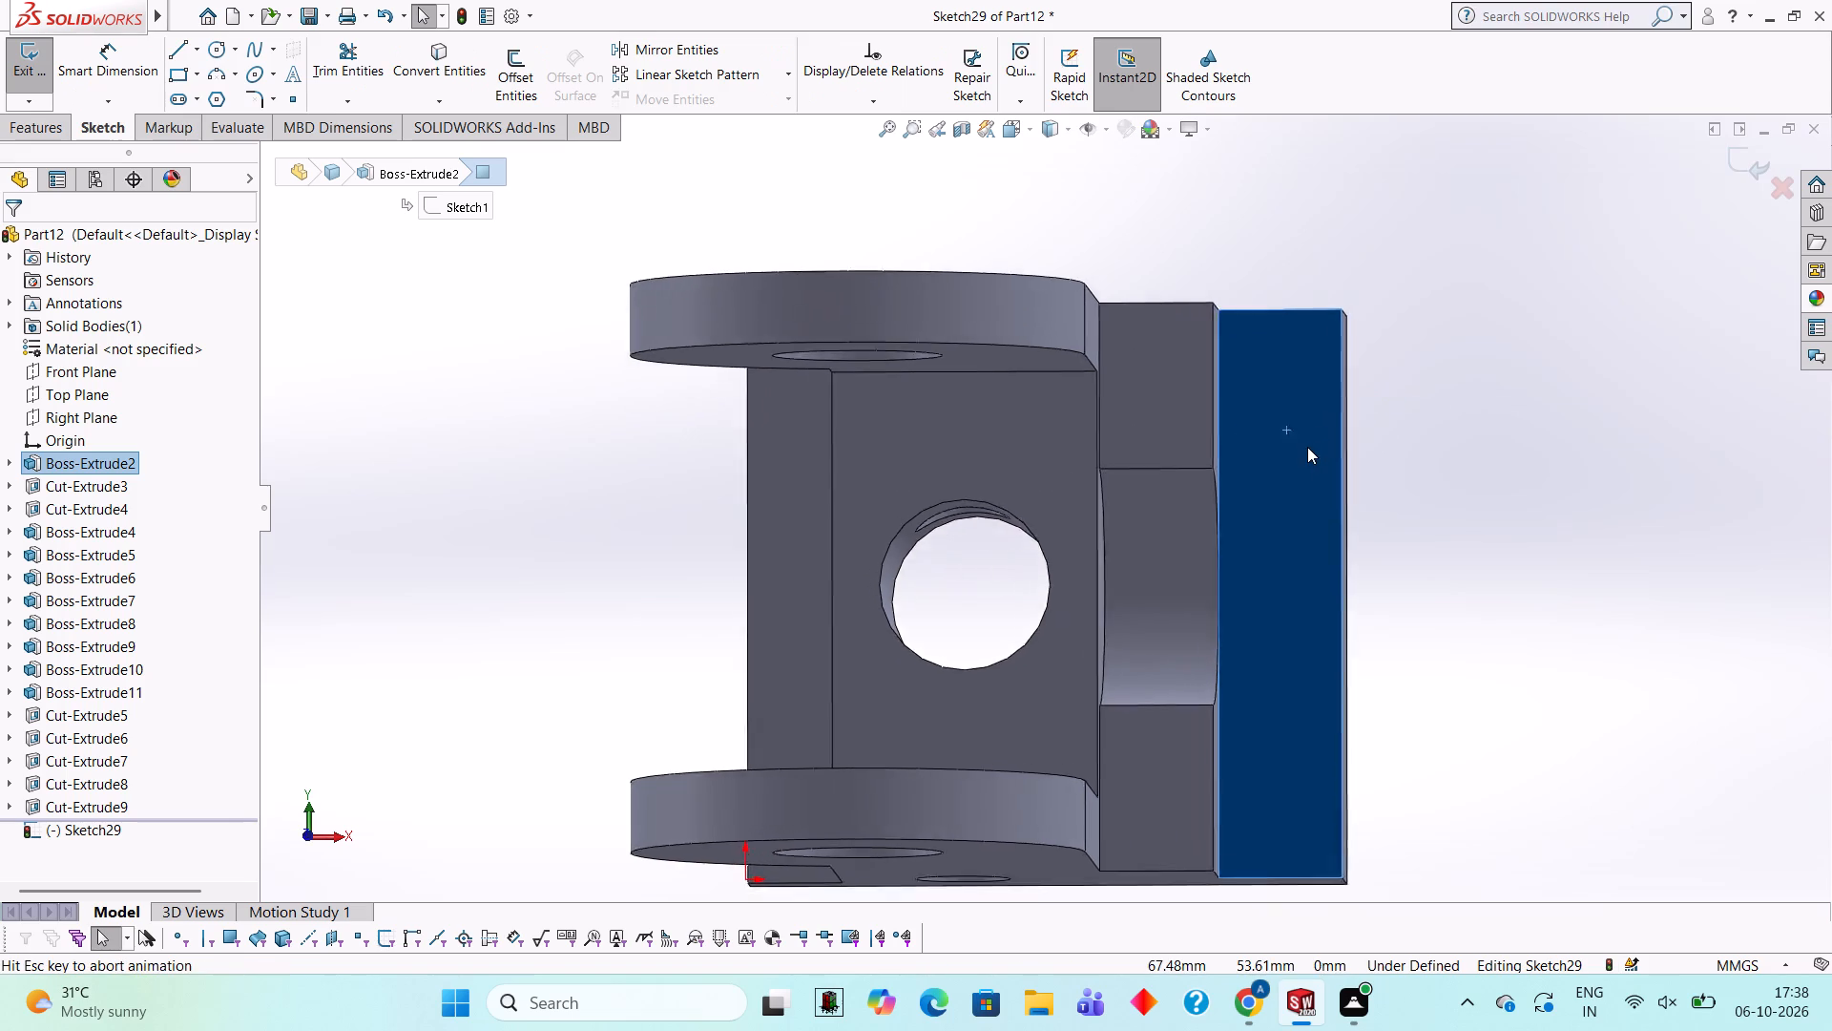
scroll(1647, 459, up, 2)
scroll(1647, 459, down, 1)
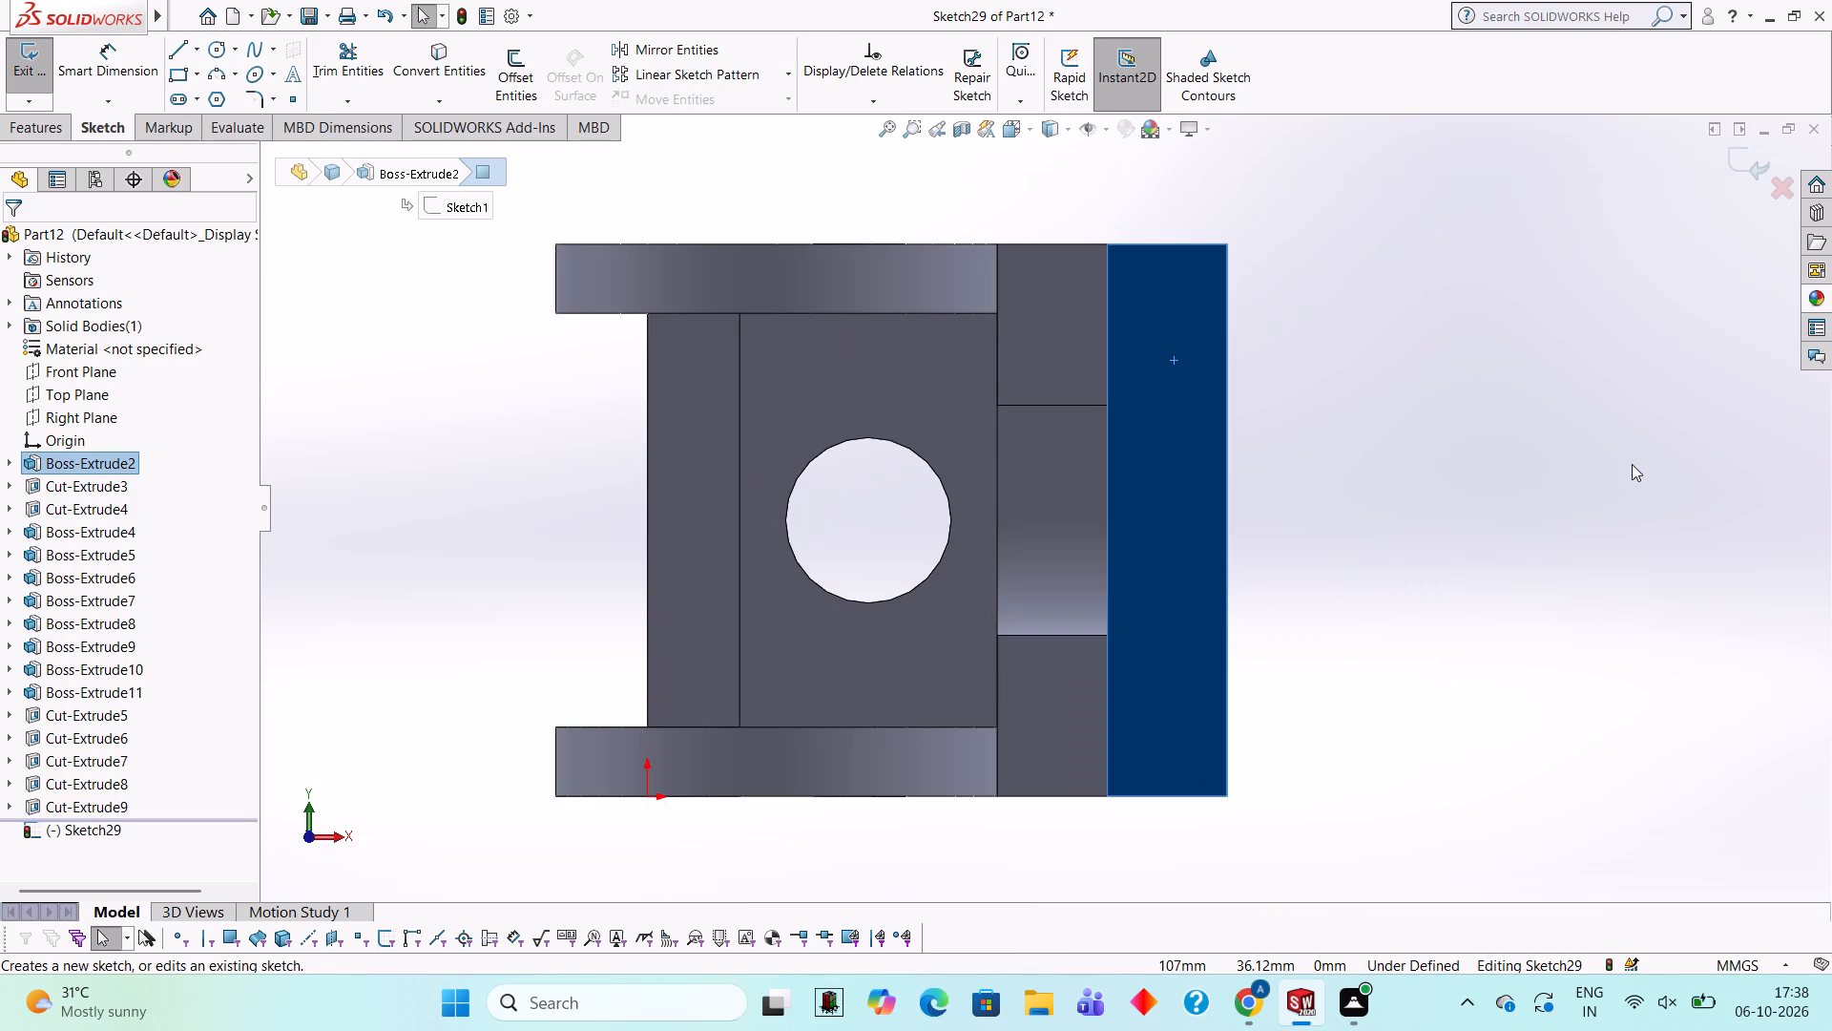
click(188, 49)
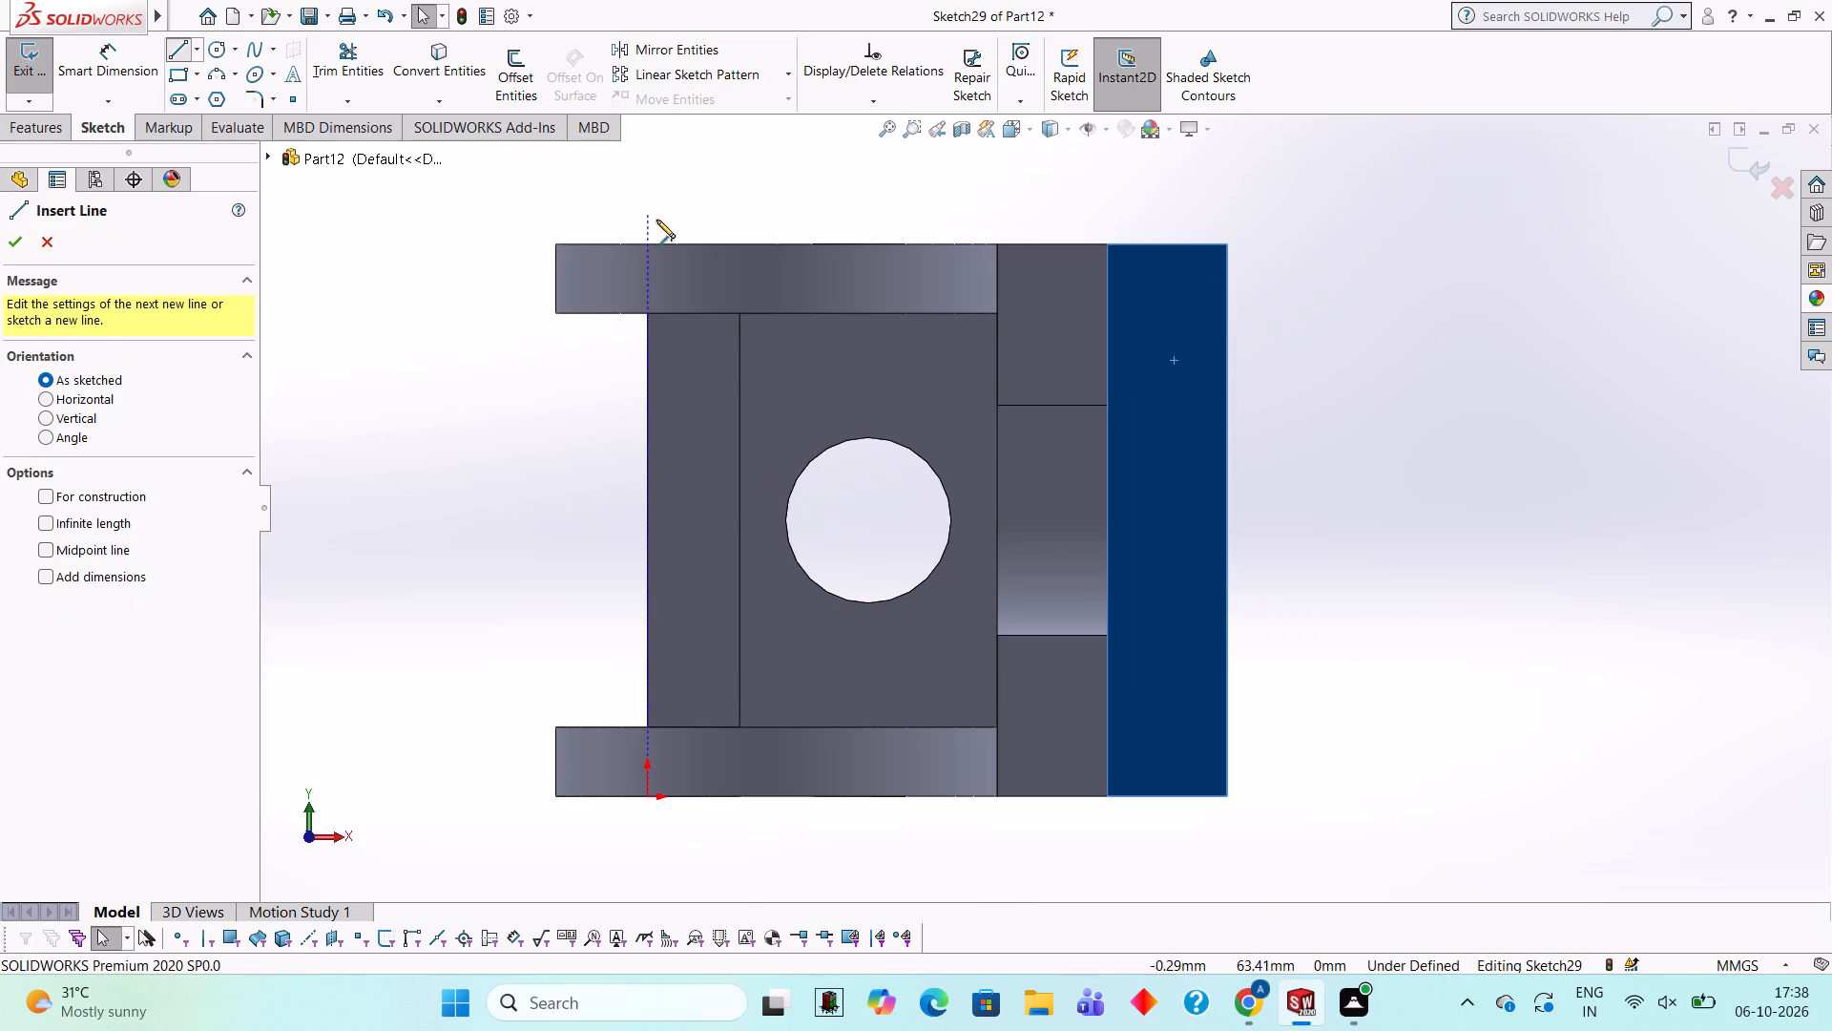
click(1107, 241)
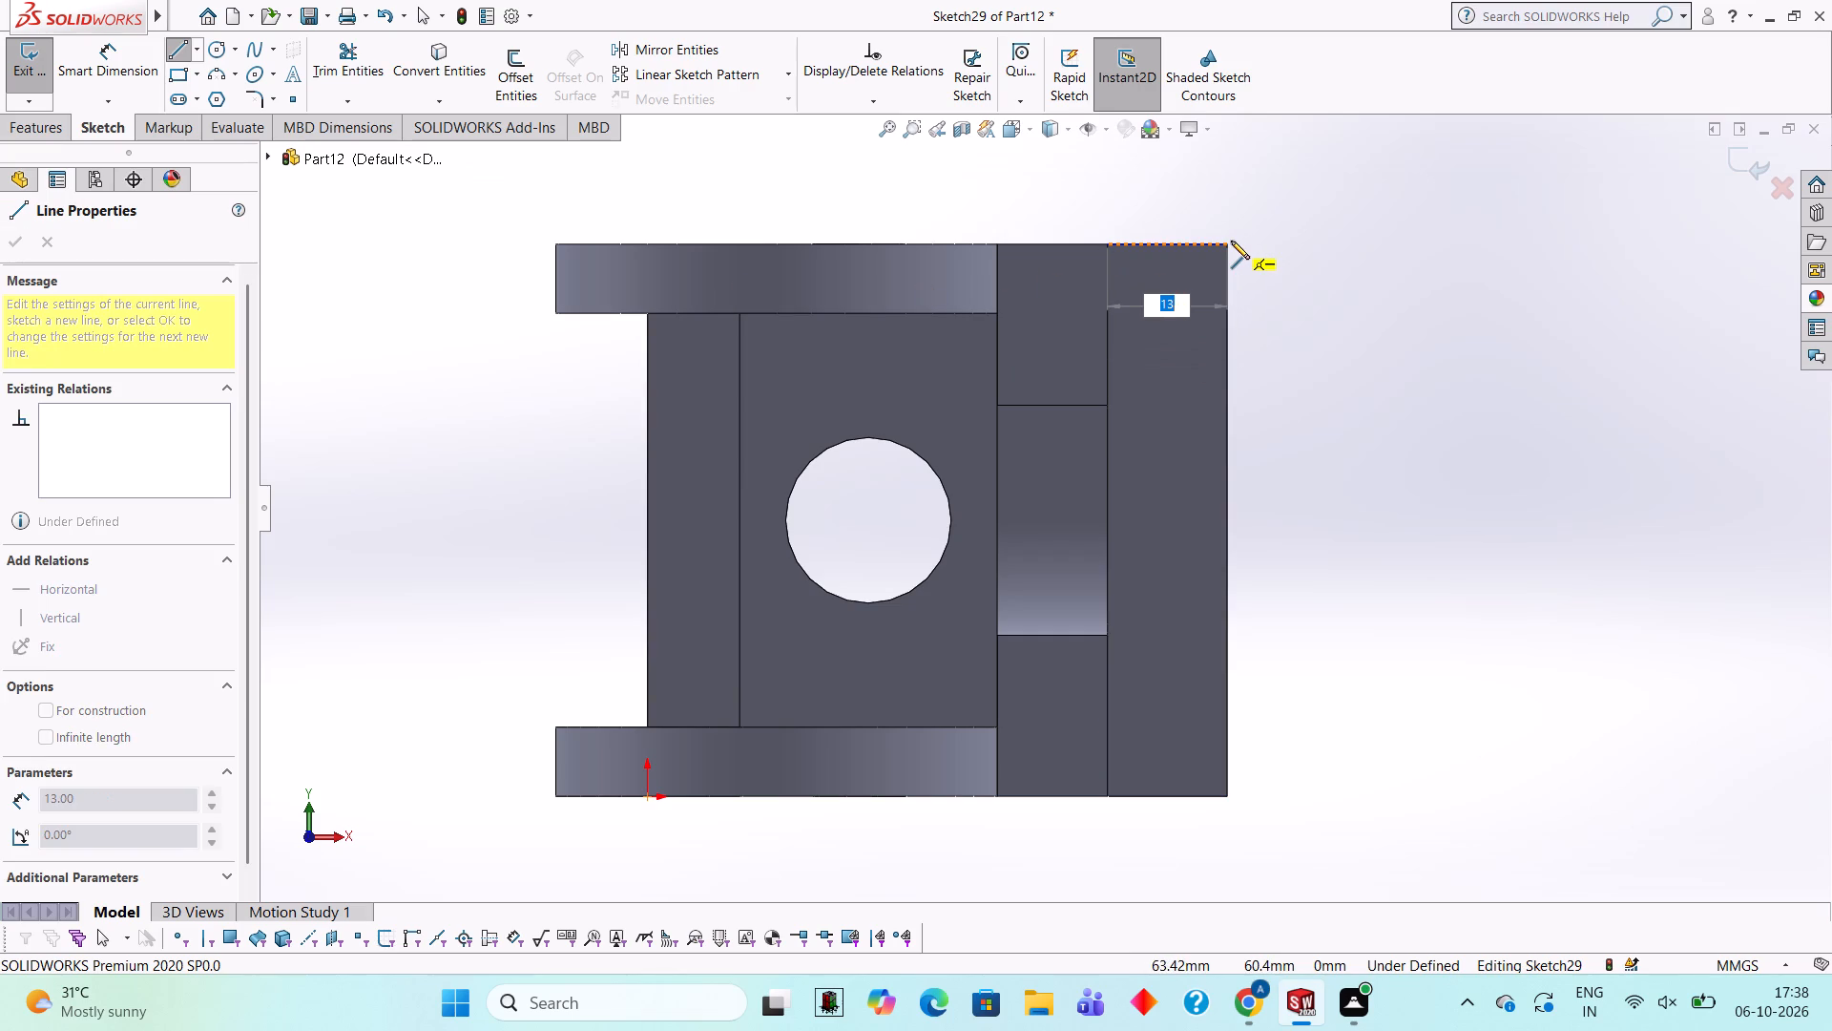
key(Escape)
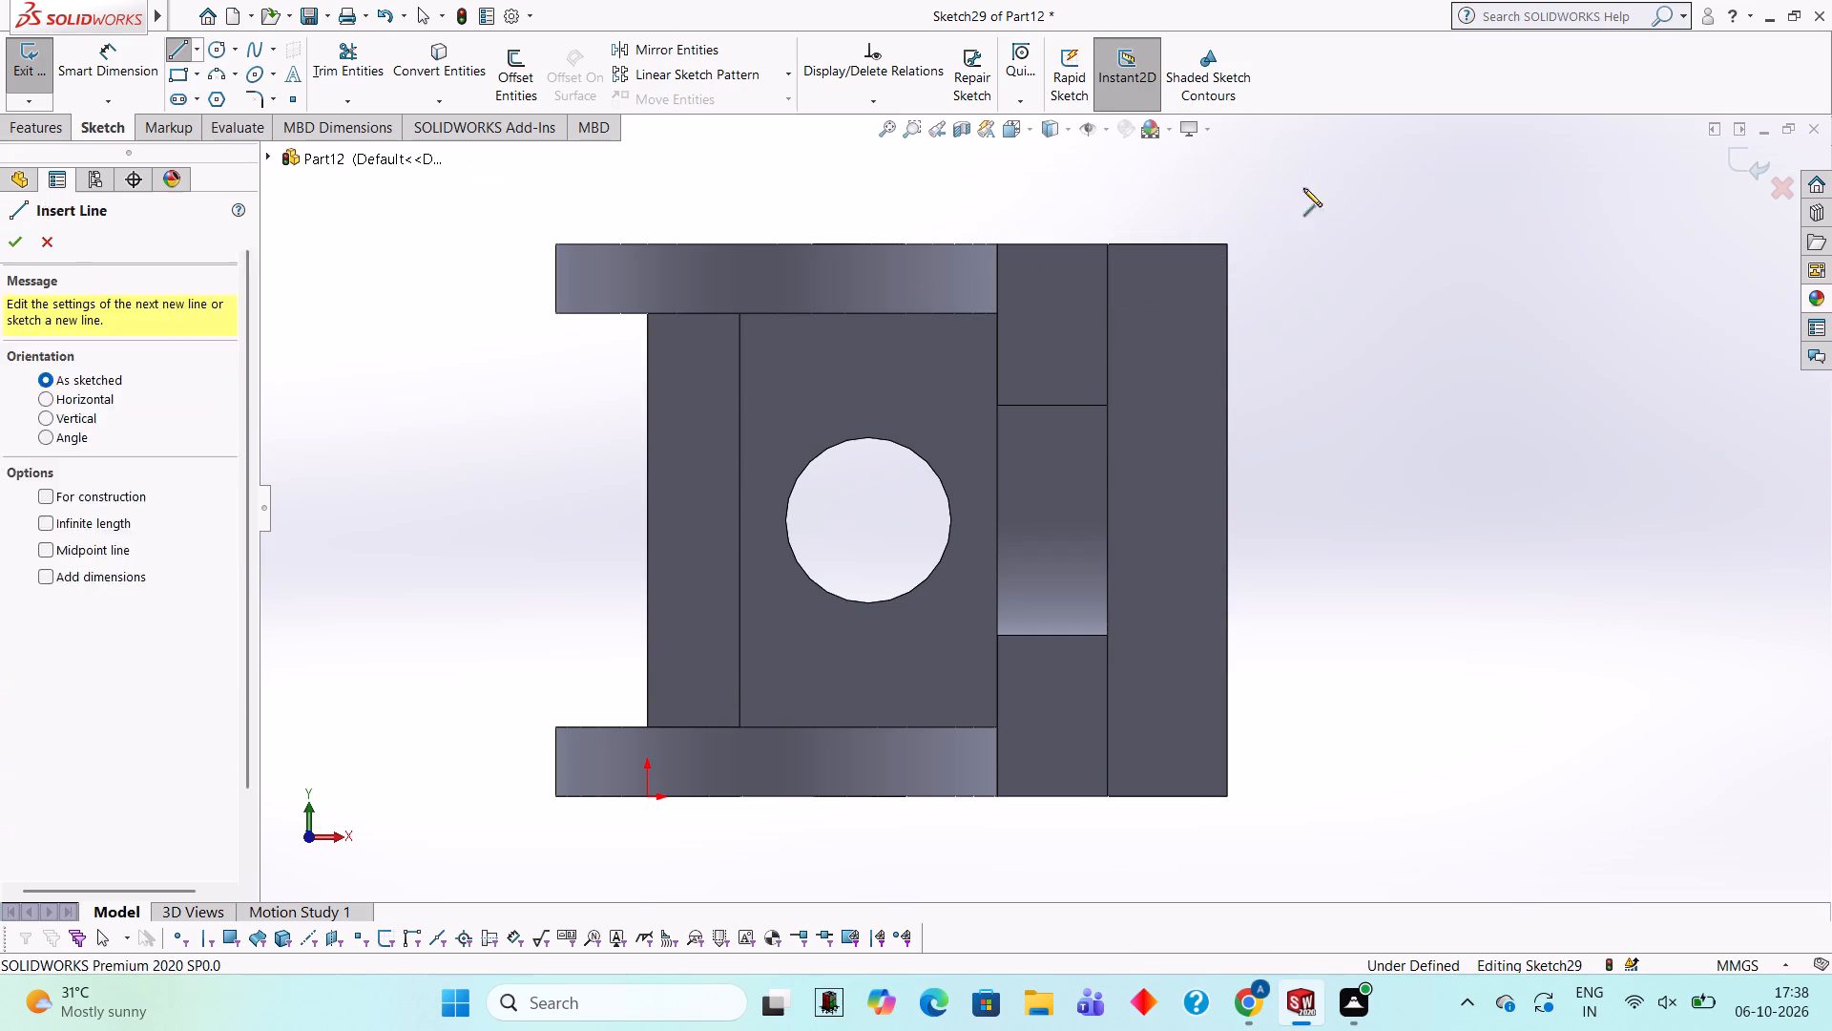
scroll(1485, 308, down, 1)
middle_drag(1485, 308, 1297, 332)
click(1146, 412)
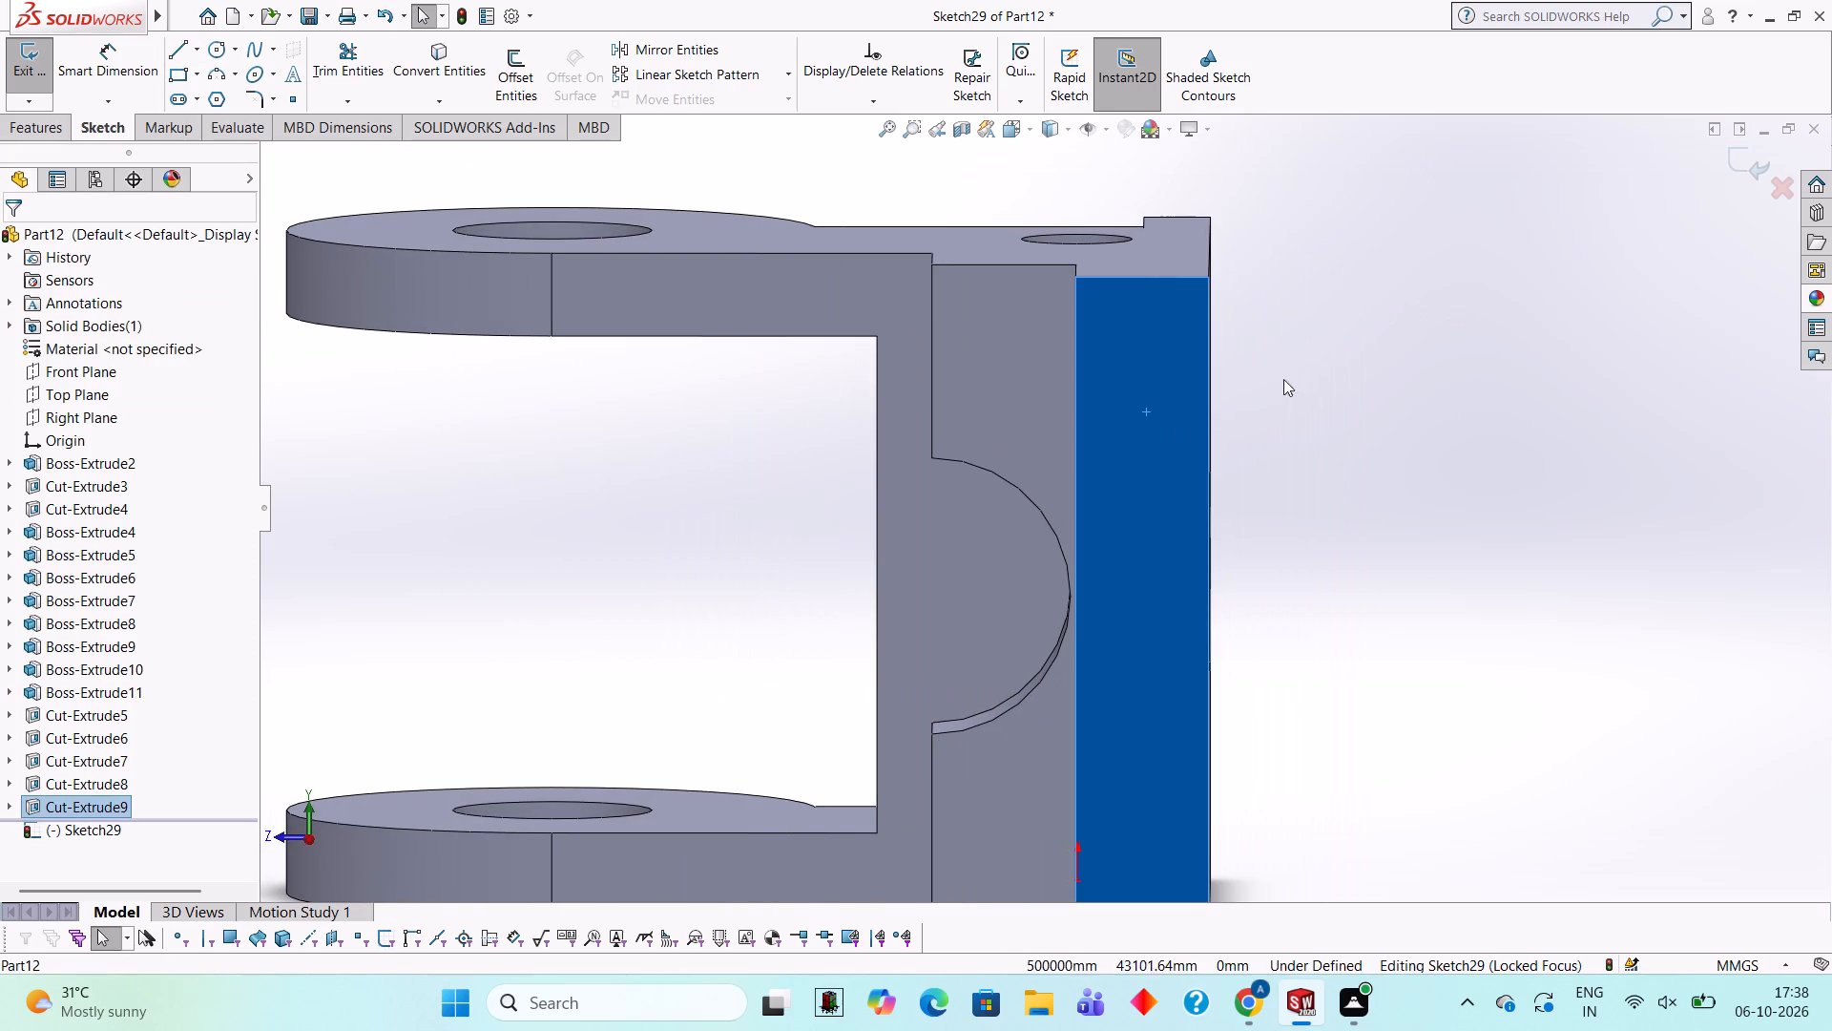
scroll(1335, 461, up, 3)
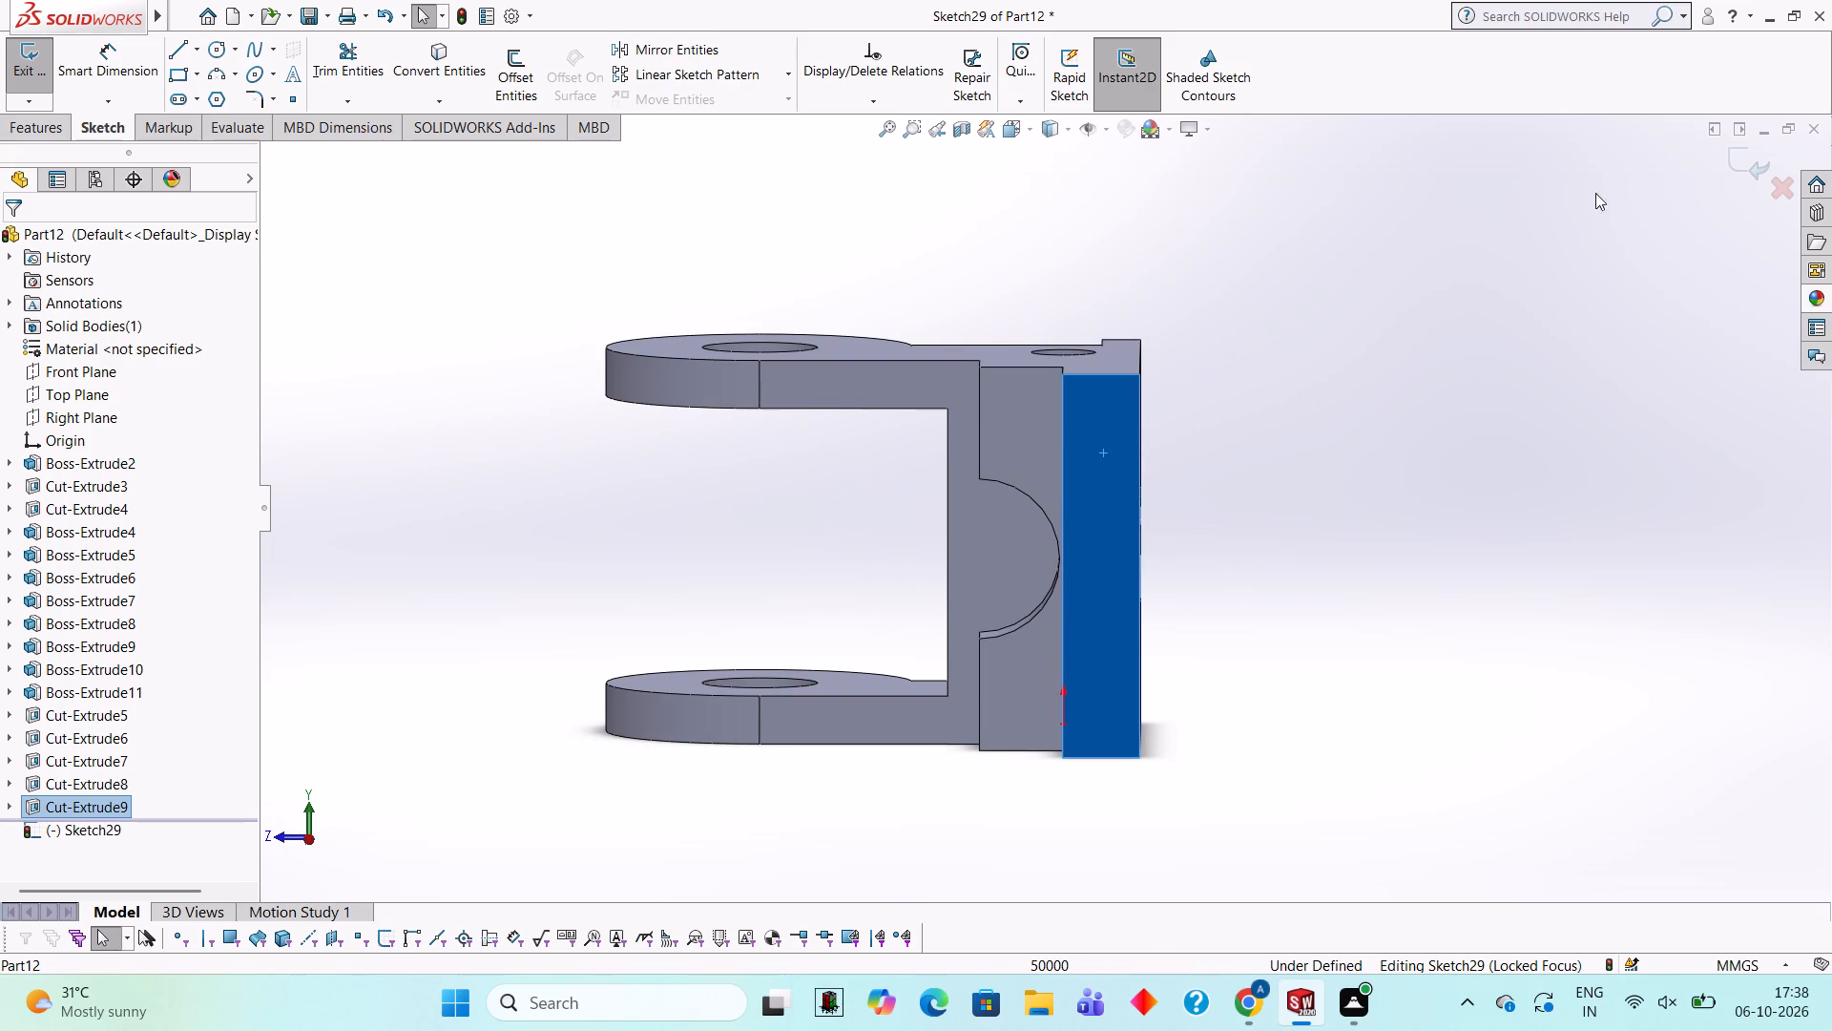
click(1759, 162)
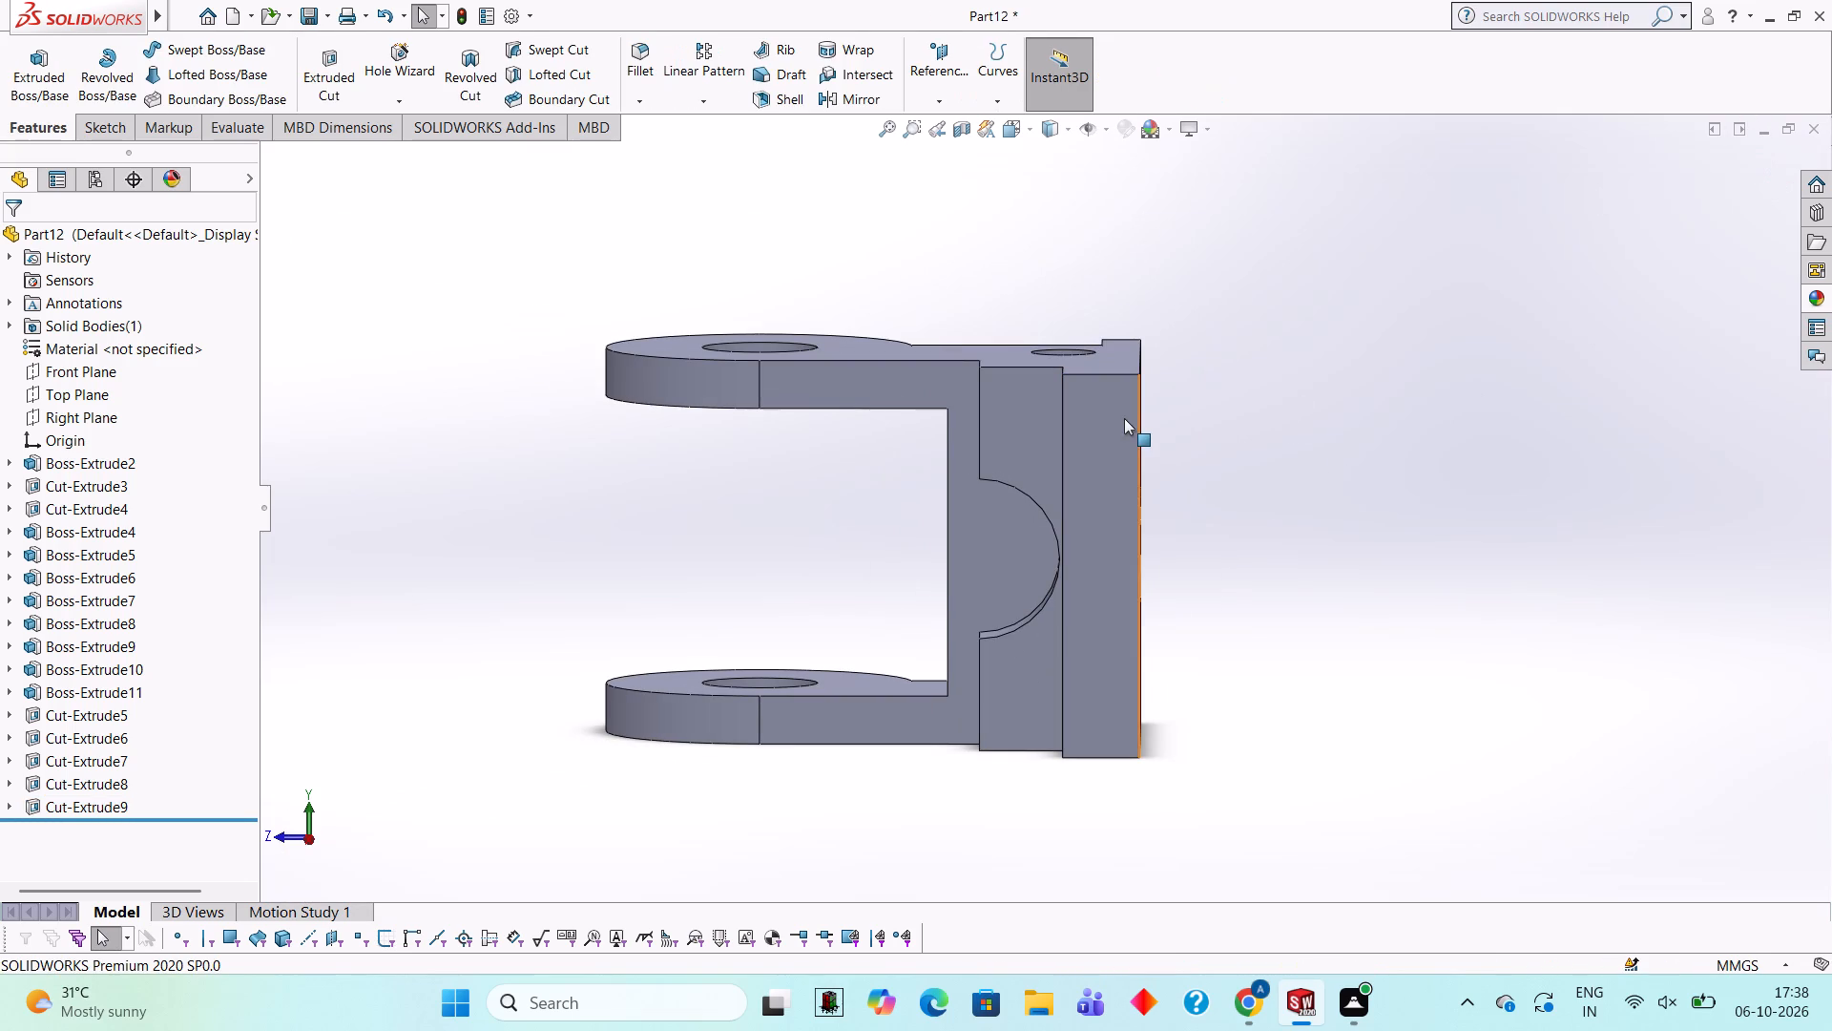
Start a sketch on the plate's flat end face and trace its outline with lines as a closed 12 by 60 mm rectangle.
click(1124, 418)
click(1204, 373)
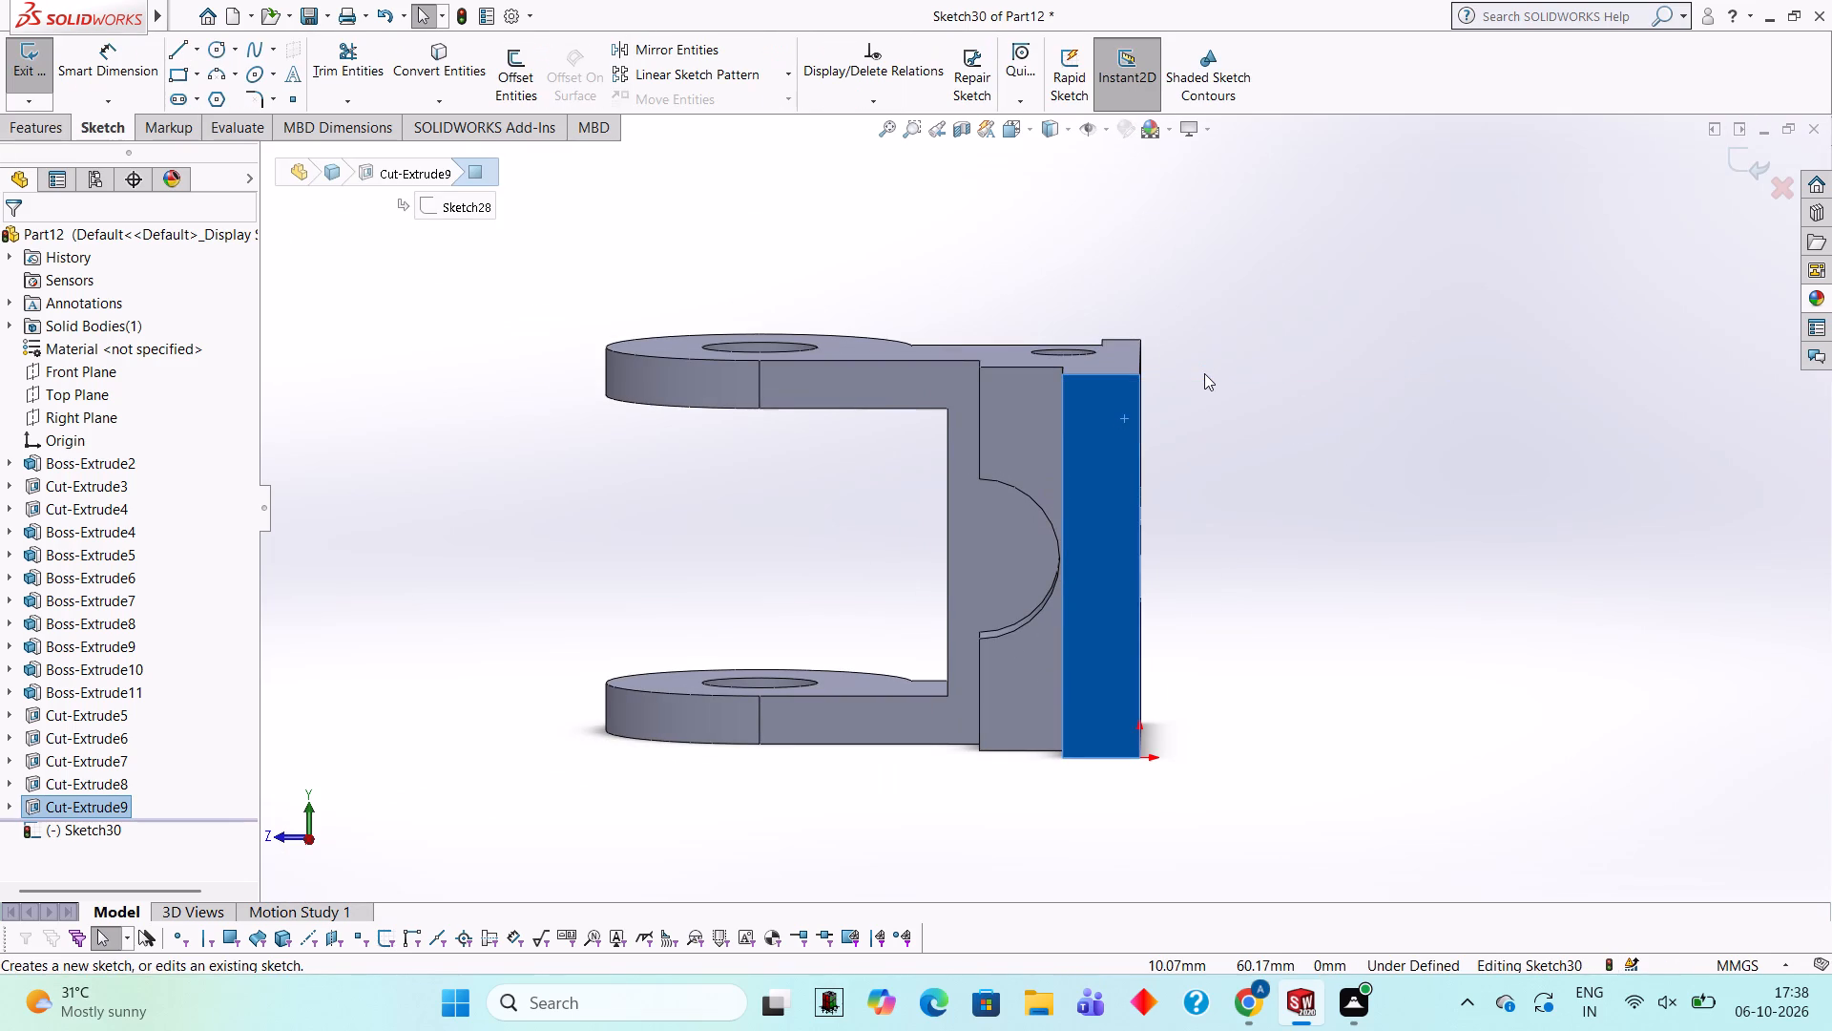
key(ctrl+8)
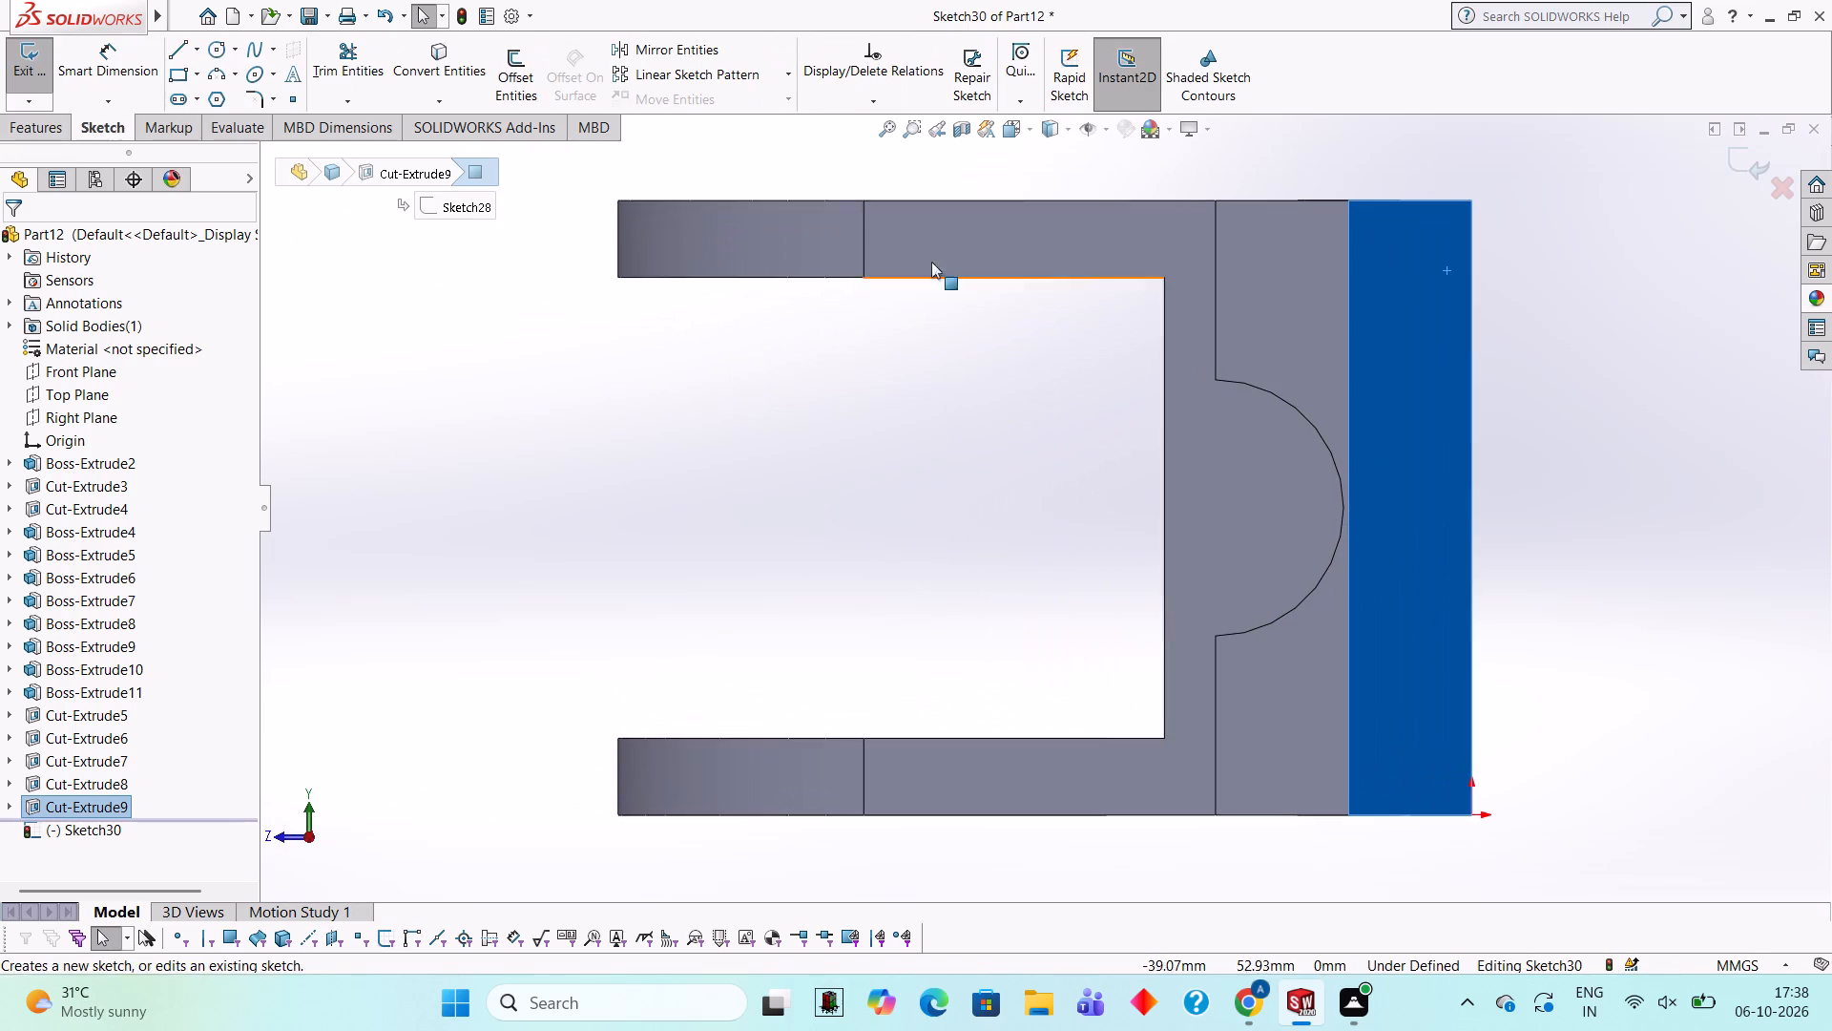
click(174, 40)
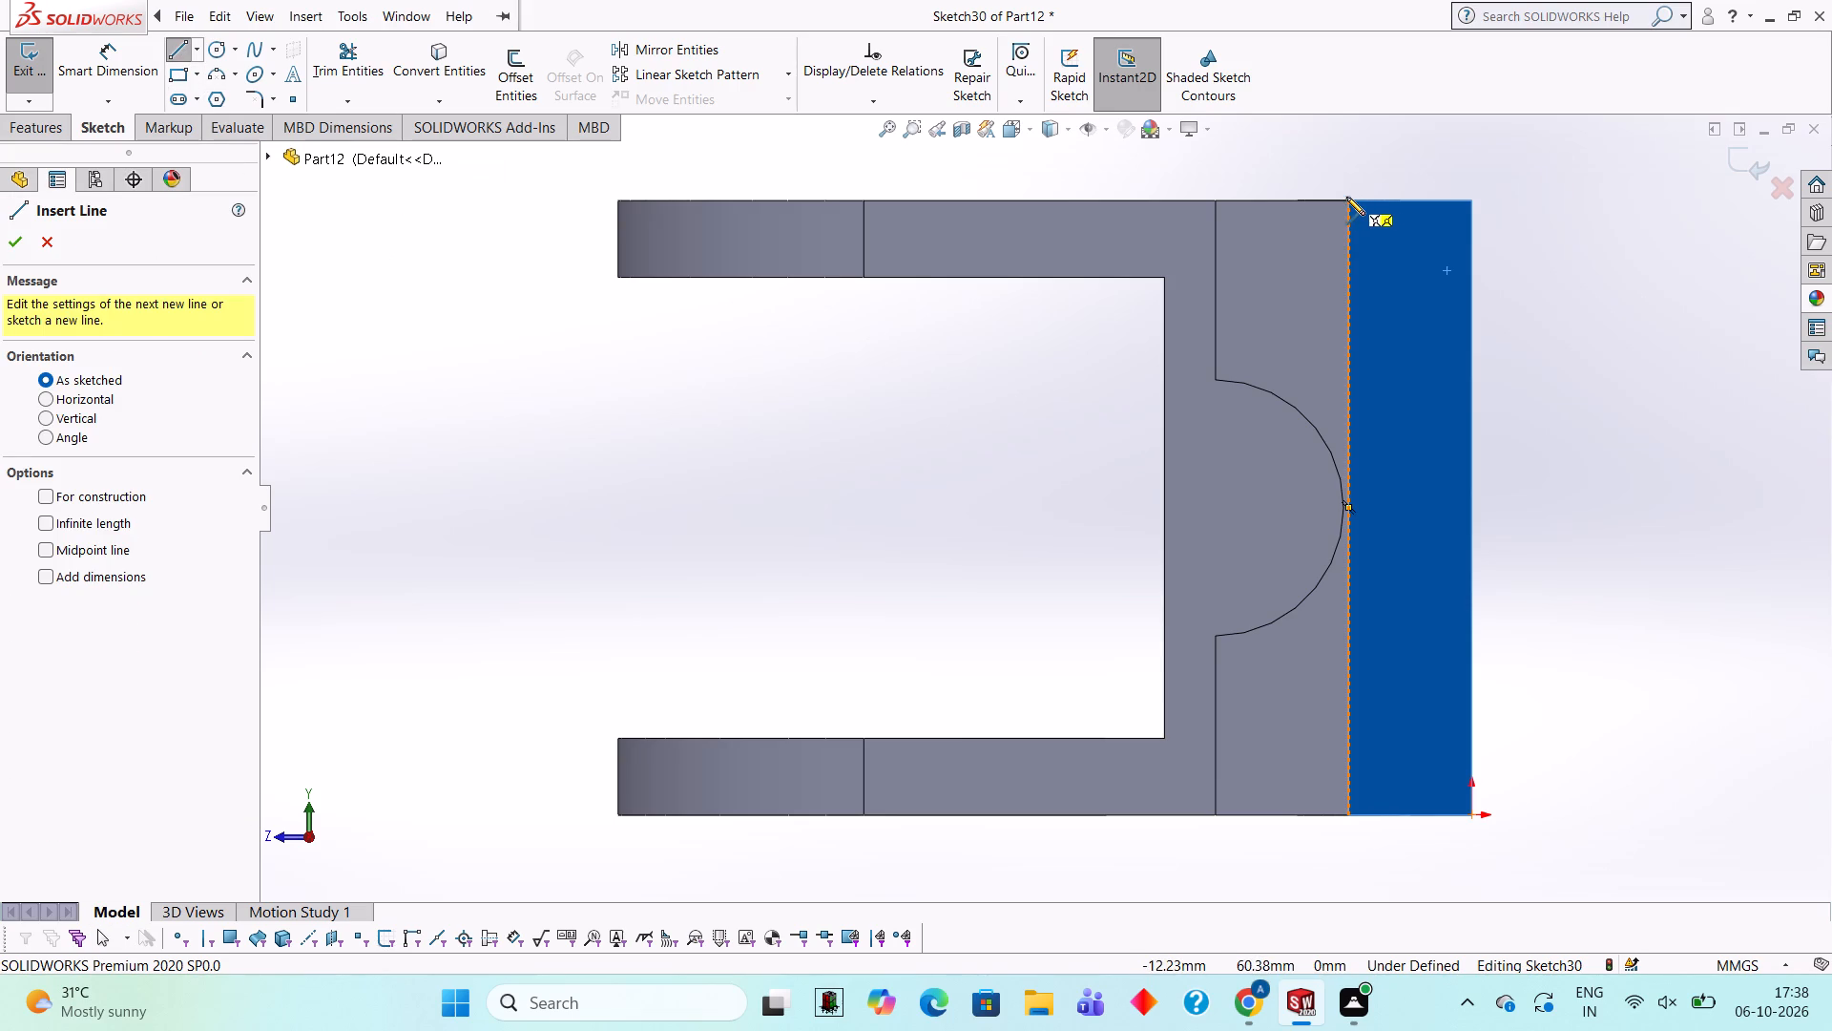
click(1347, 199)
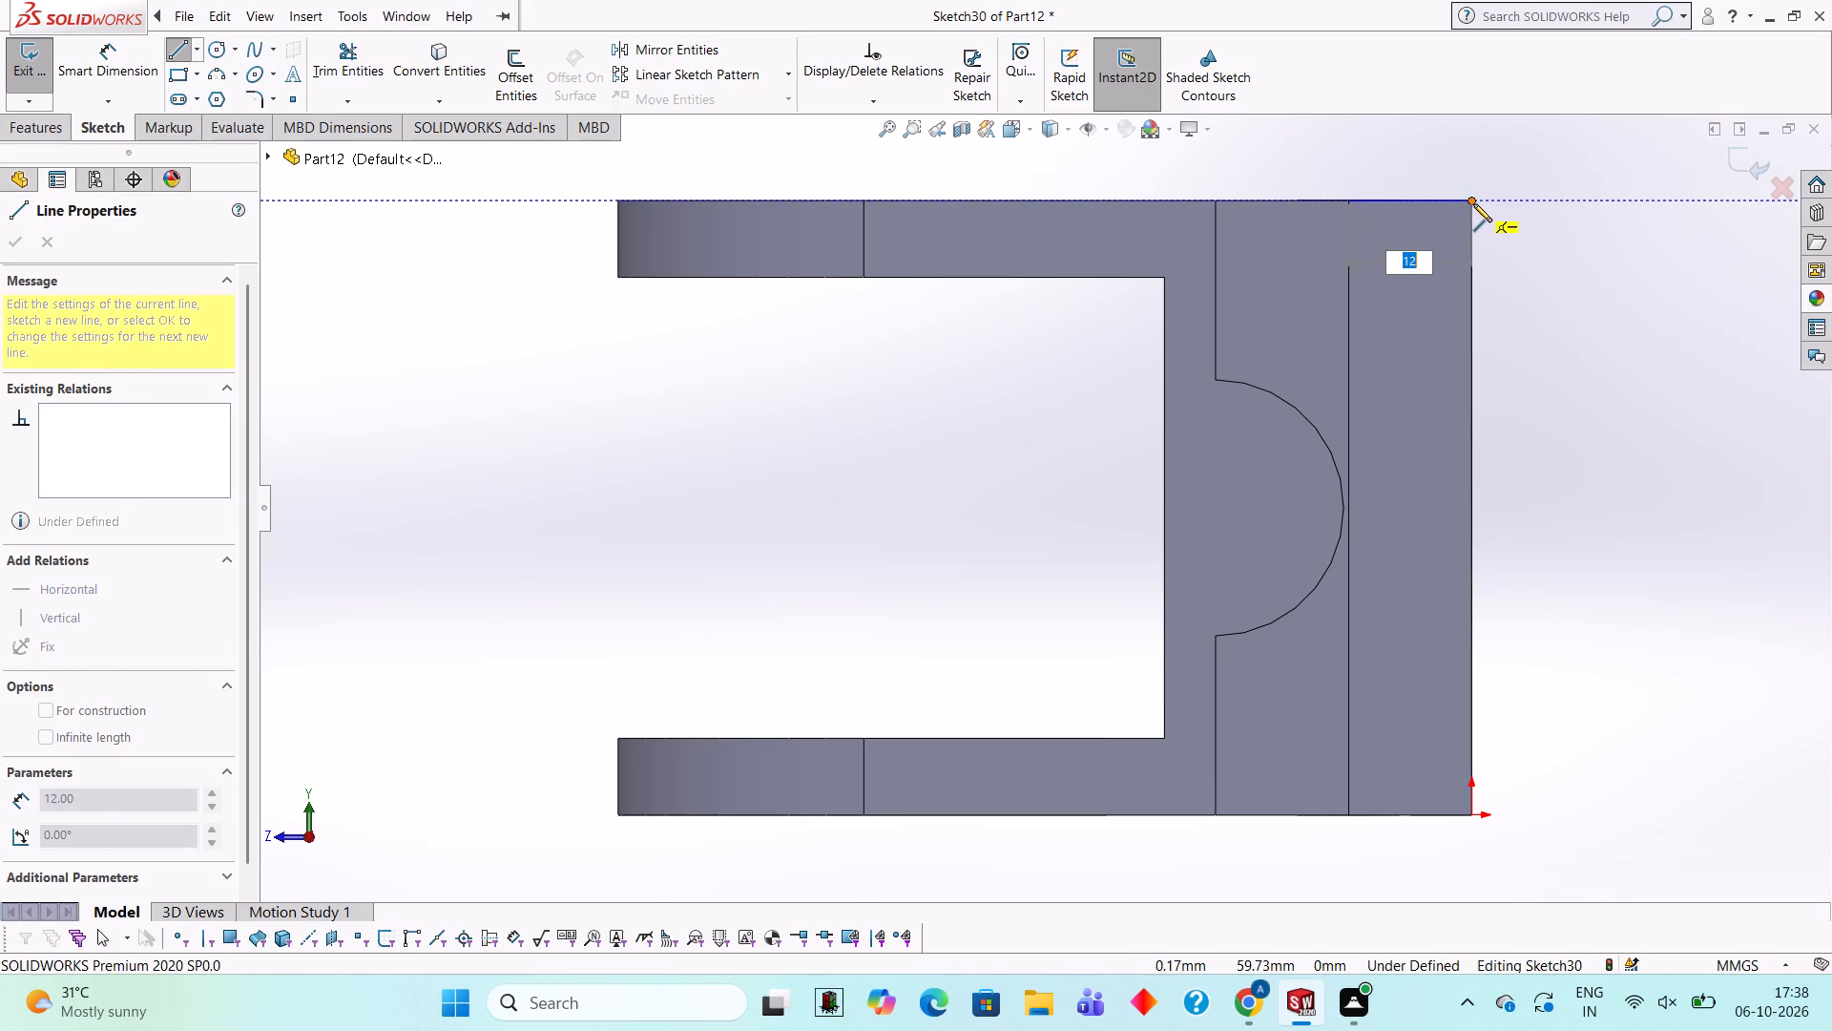
click(1473, 203)
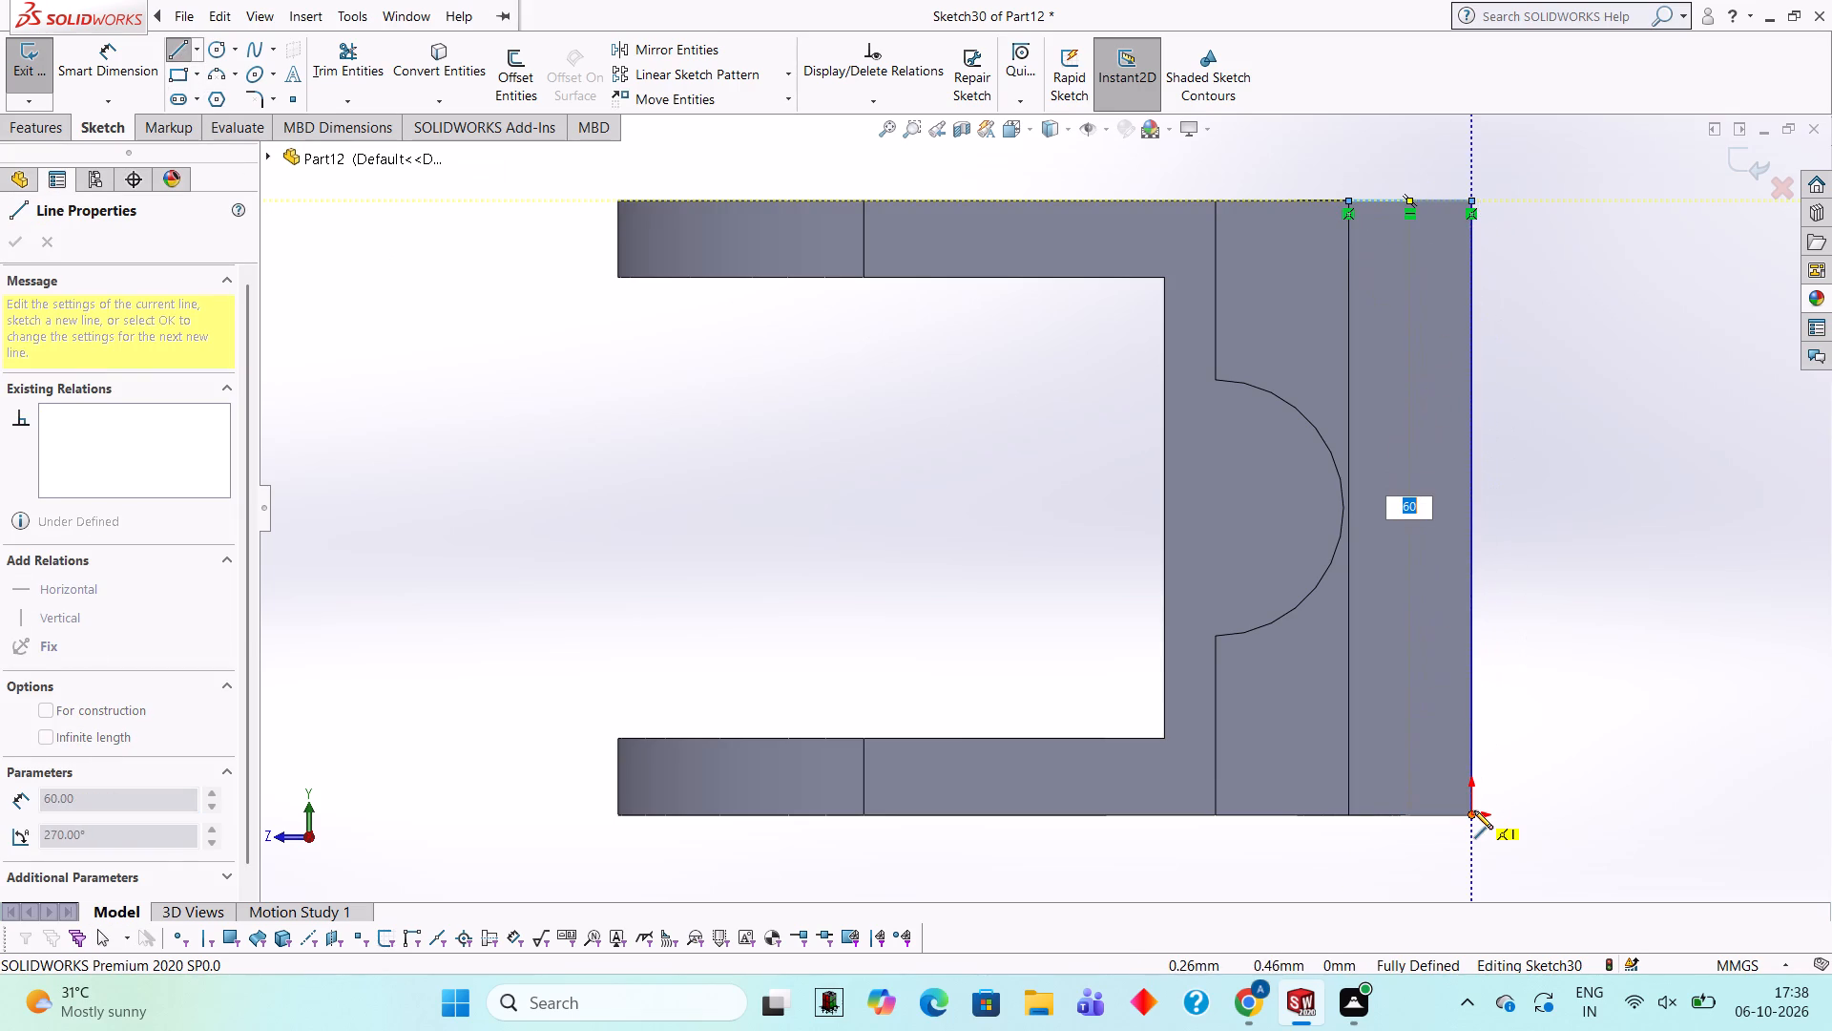
click(1473, 815)
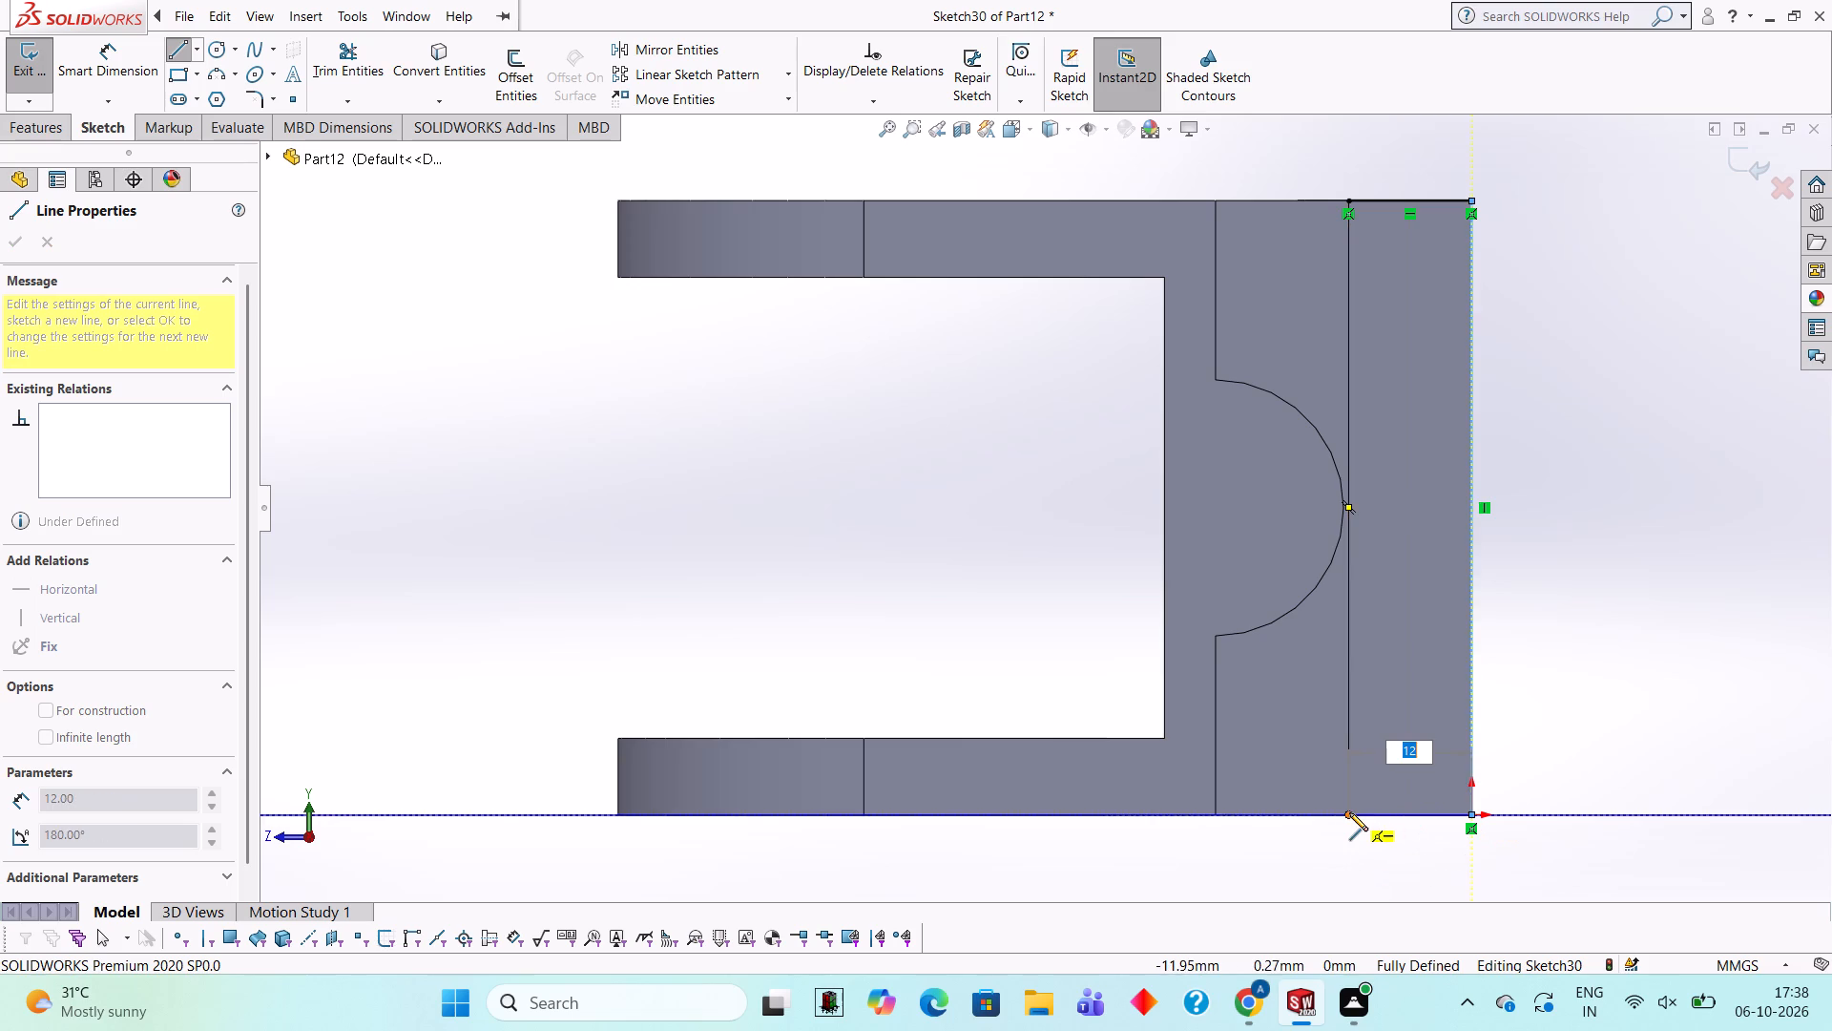
click(1349, 812)
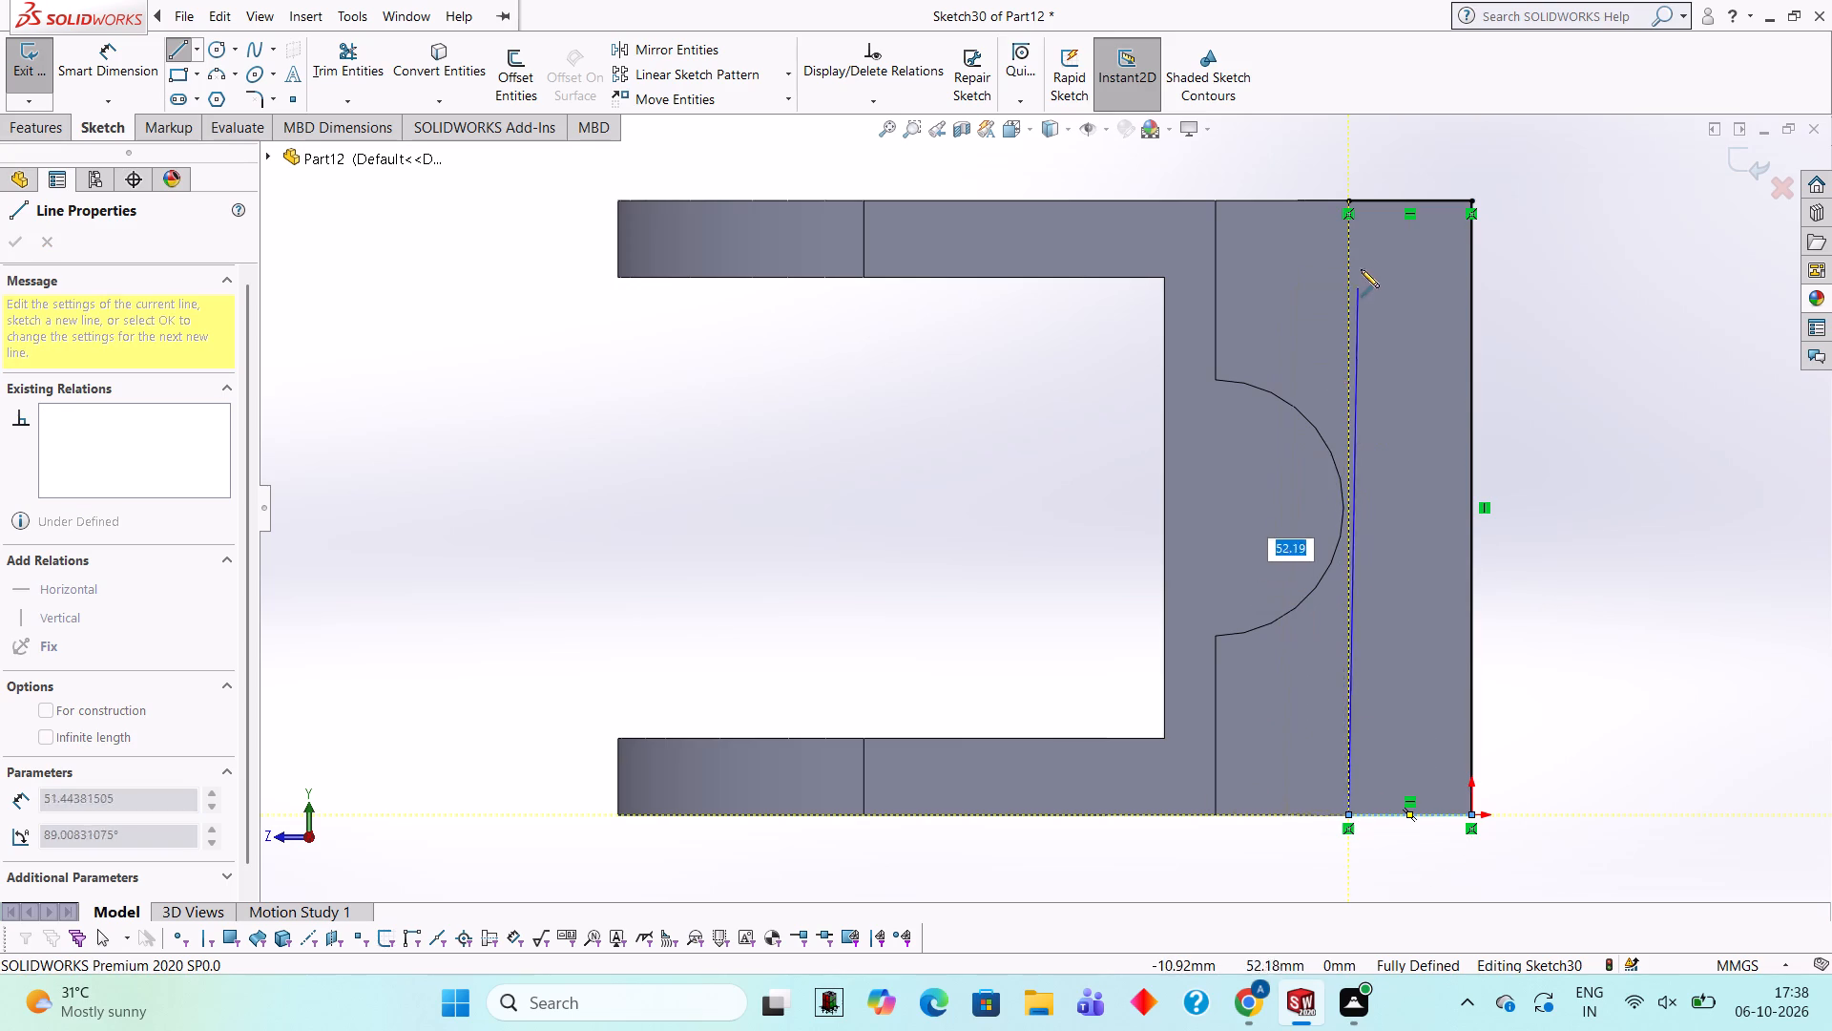
click(1346, 198)
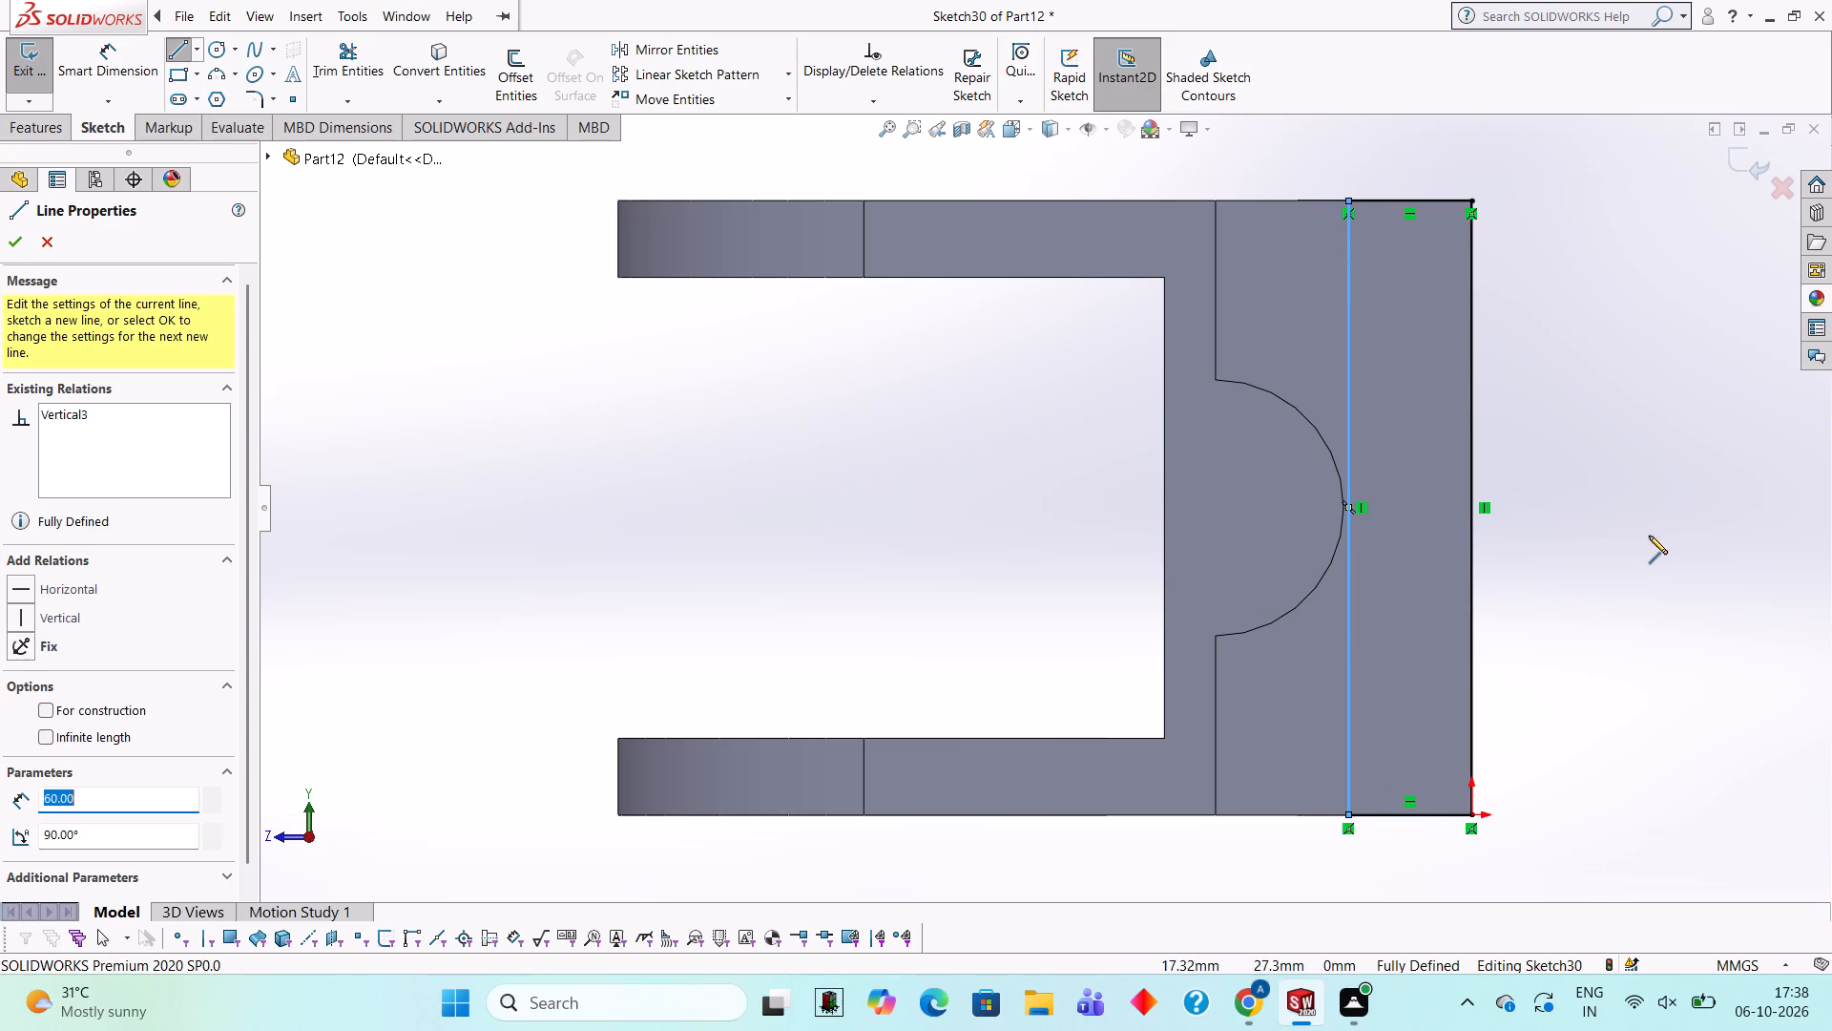
key(Escape)
Extrude the rectangle 7 mm outward from the end face as a blind boss merged with the plate.
middle_drag(1519, 530, 1591, 564)
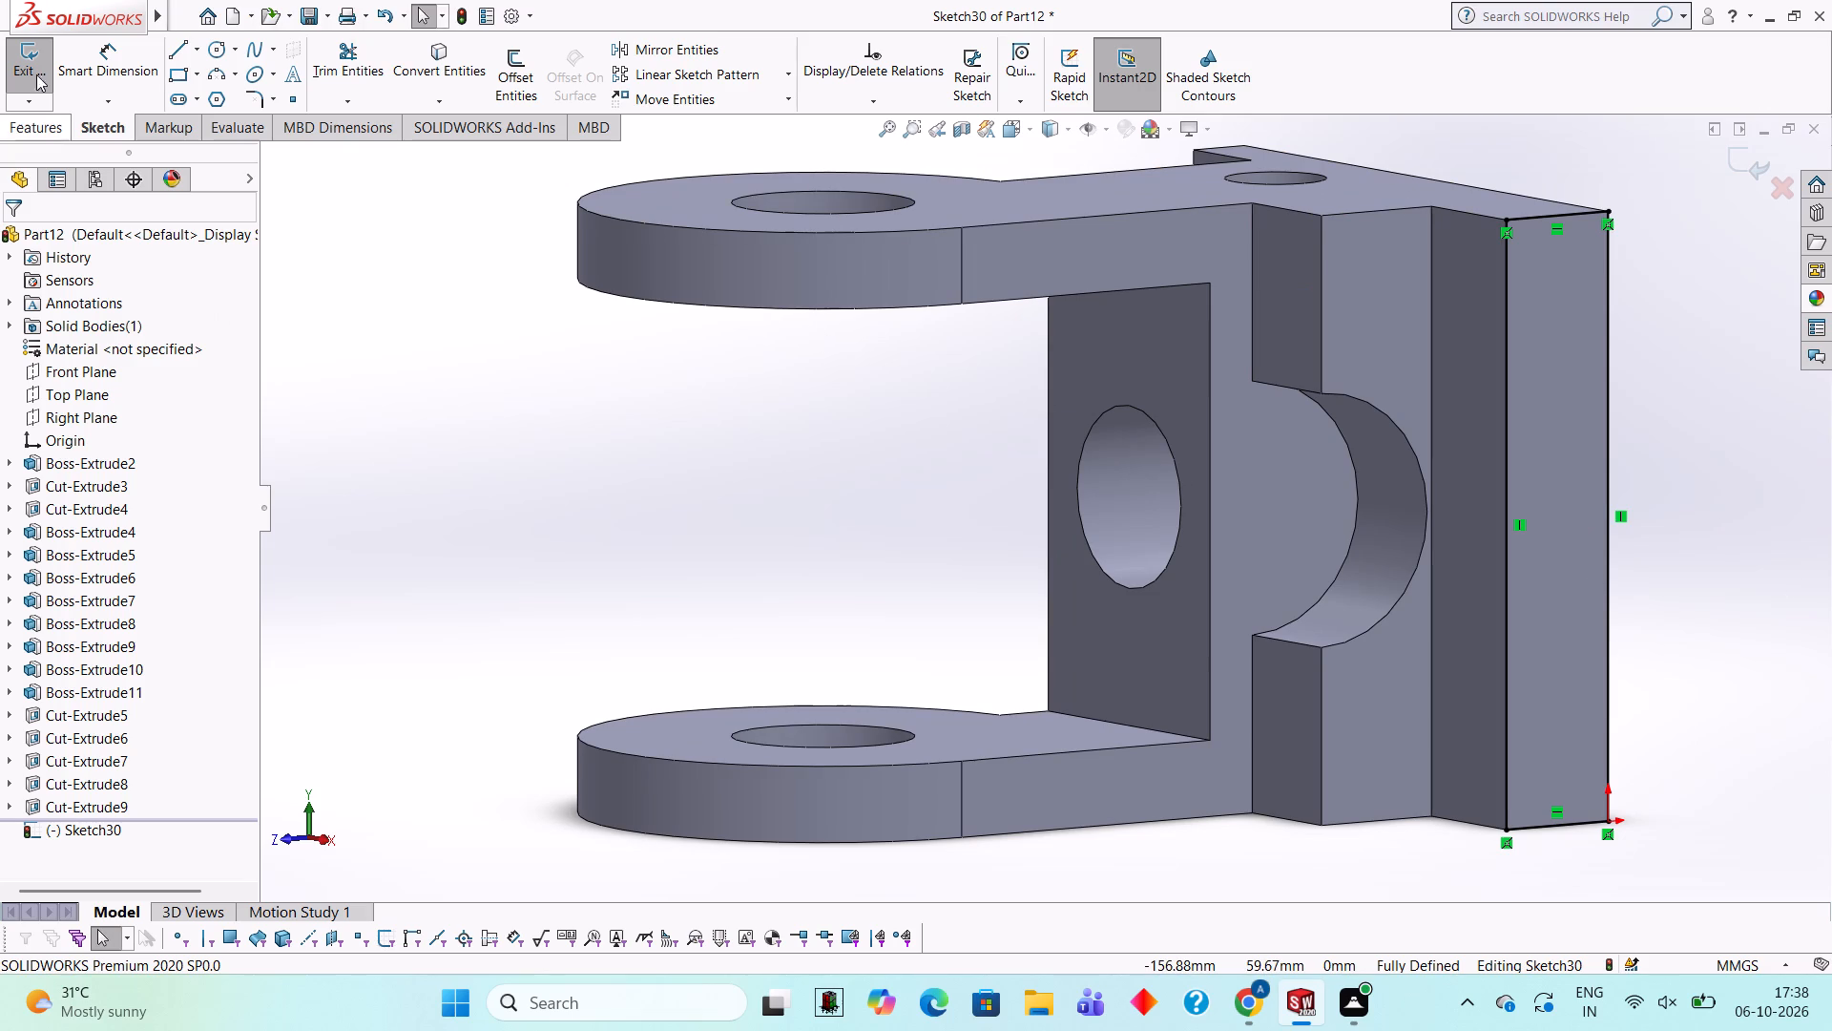
click(18, 116)
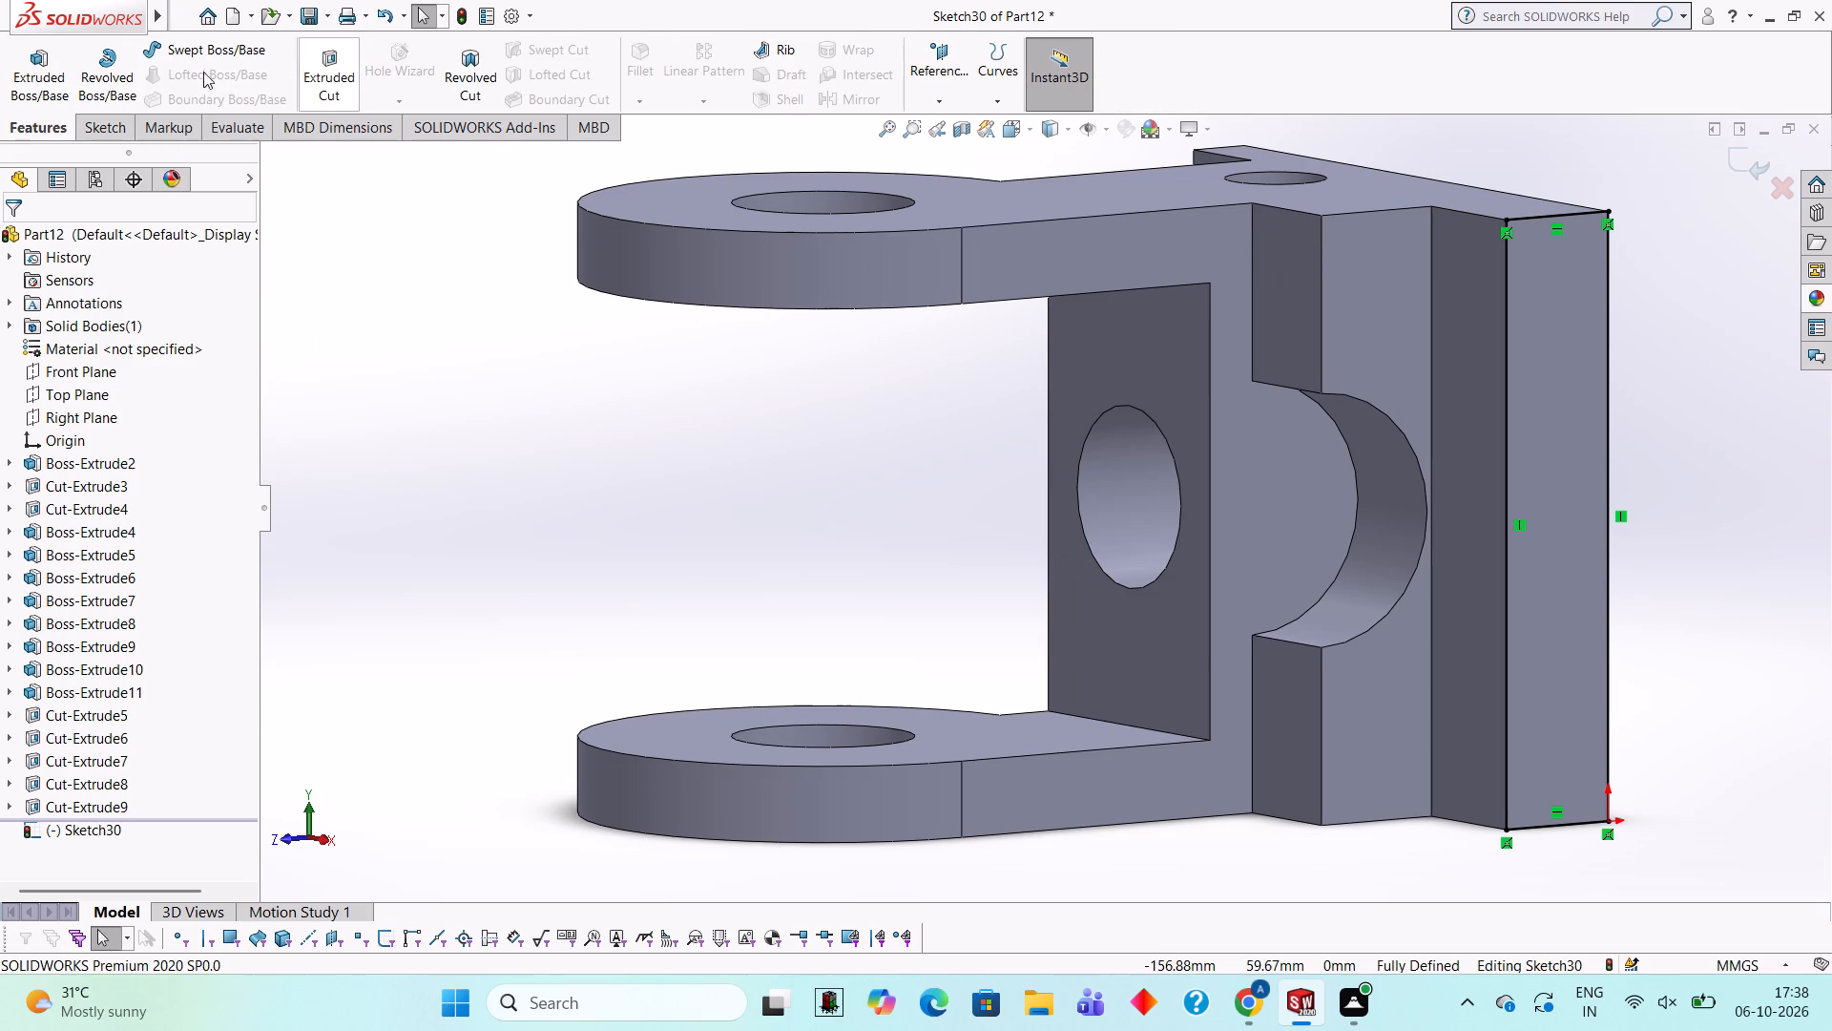
click(54, 48)
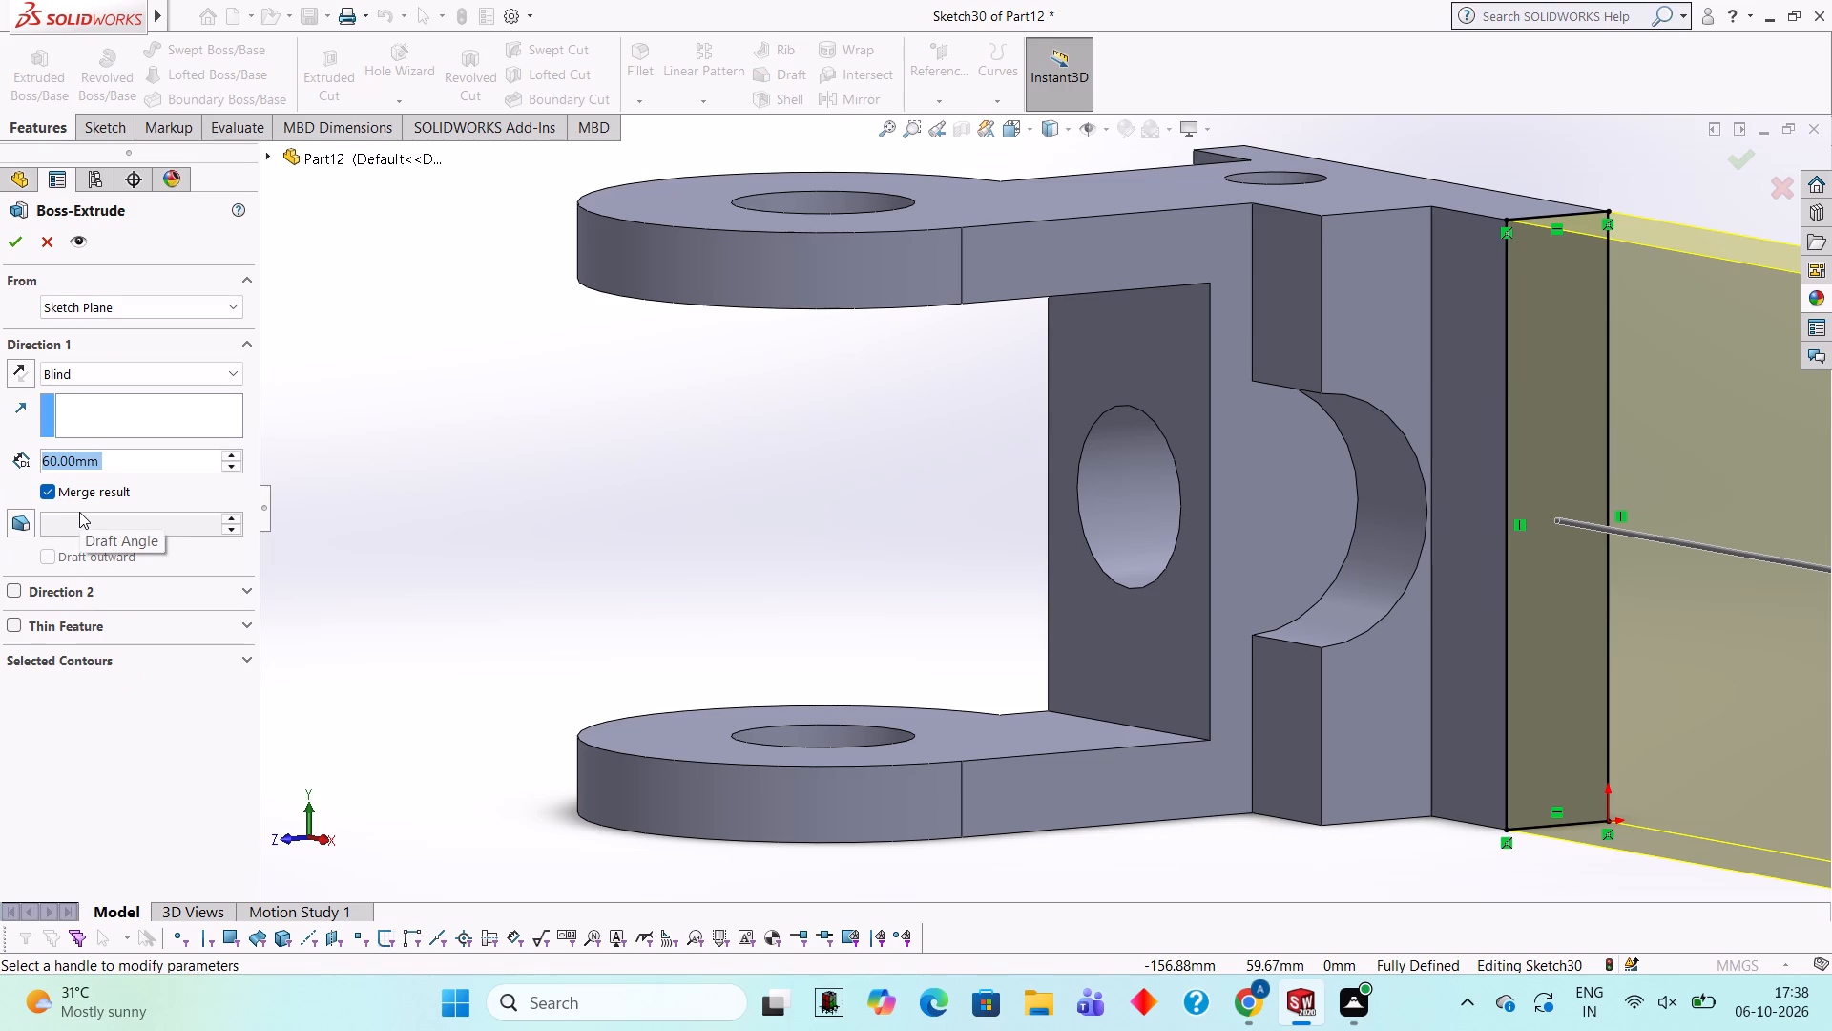
key(7)
key(Return)
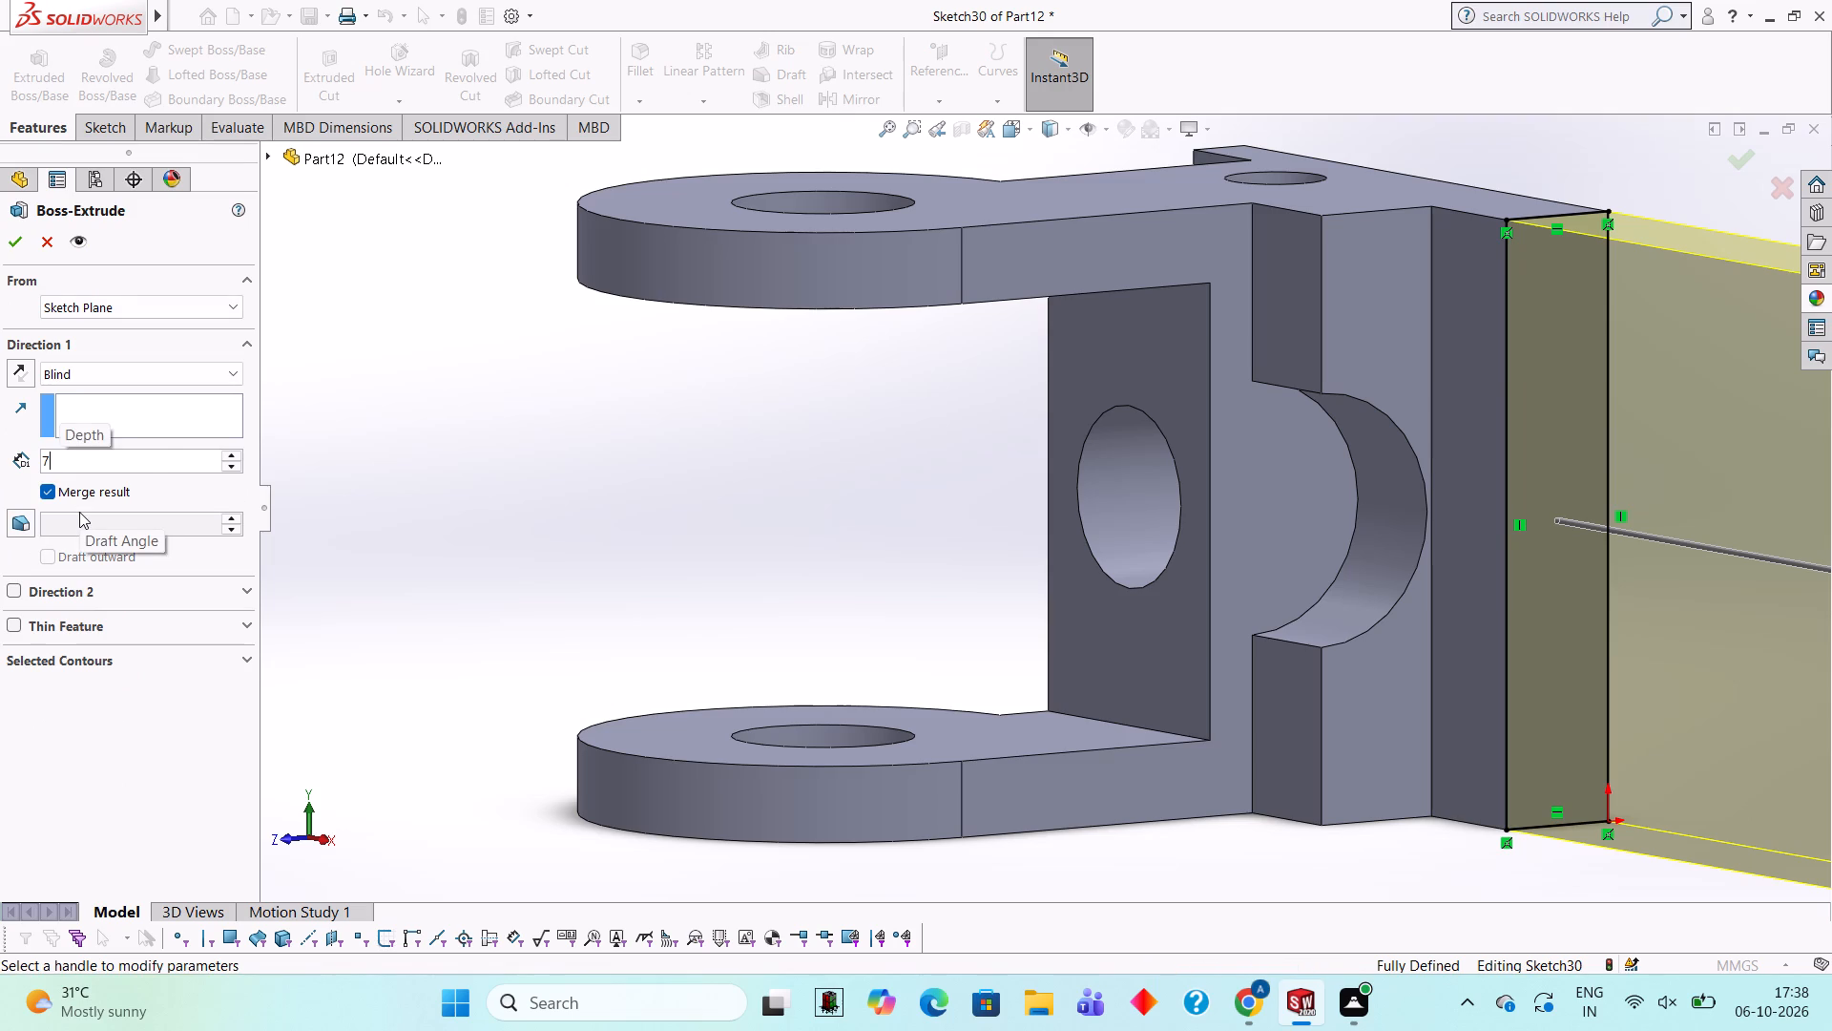
click(26, 251)
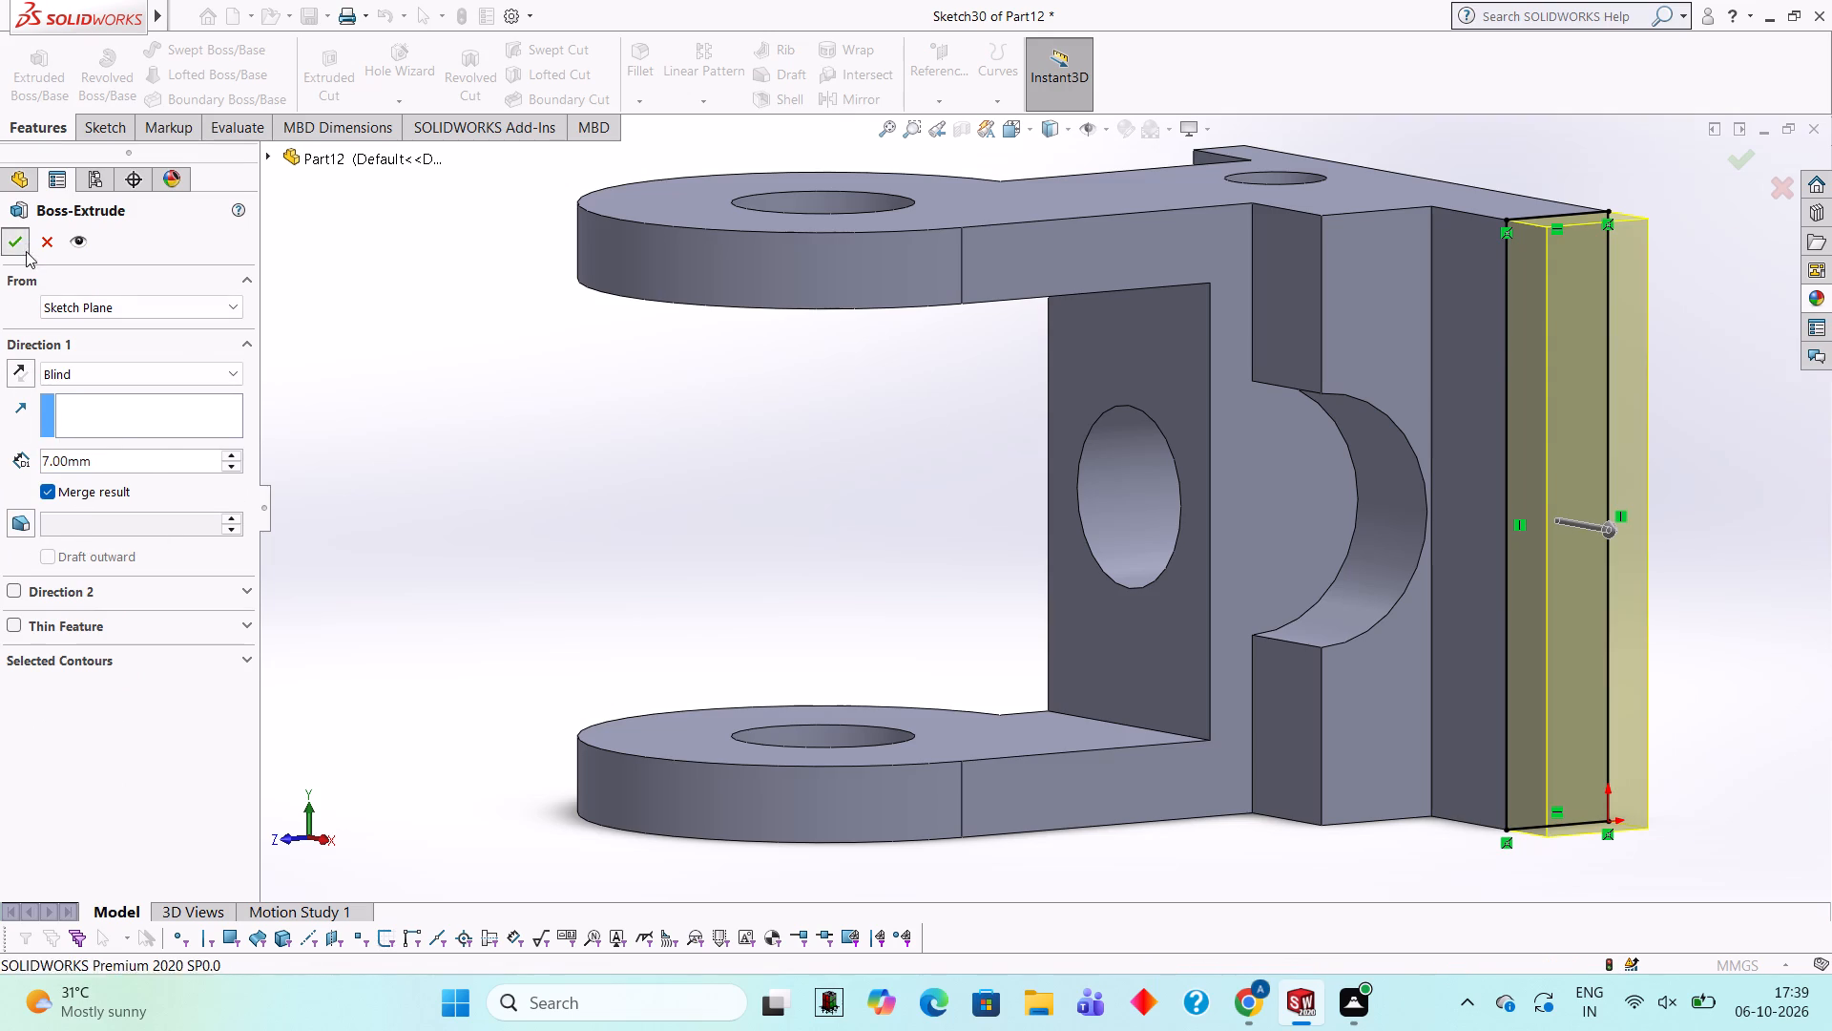
click(978, 403)
Start a sketch on the widened face beside the recessed step and draw a 60 mm diameter circle centred on the outer edge's midpoint.
middle_drag(1028, 443, 1143, 444)
scroll(1099, 478, down, 1)
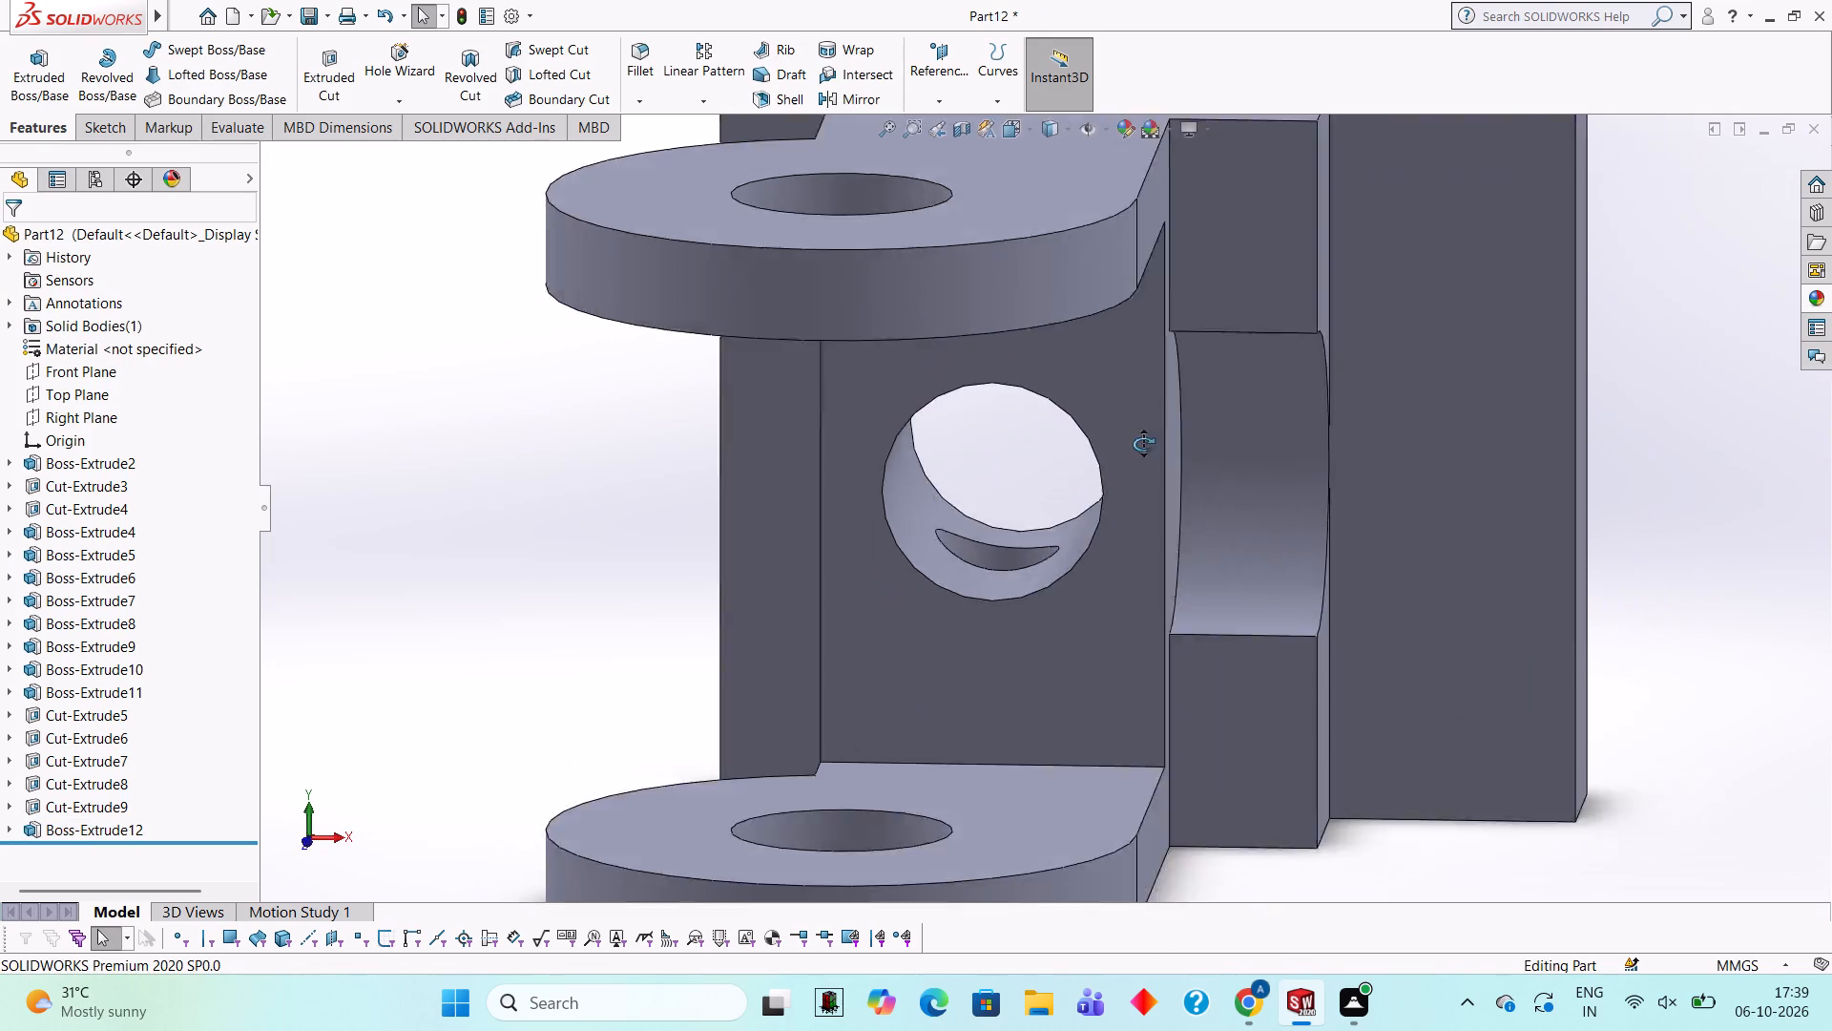
middle_drag(1143, 444, 1143, 421)
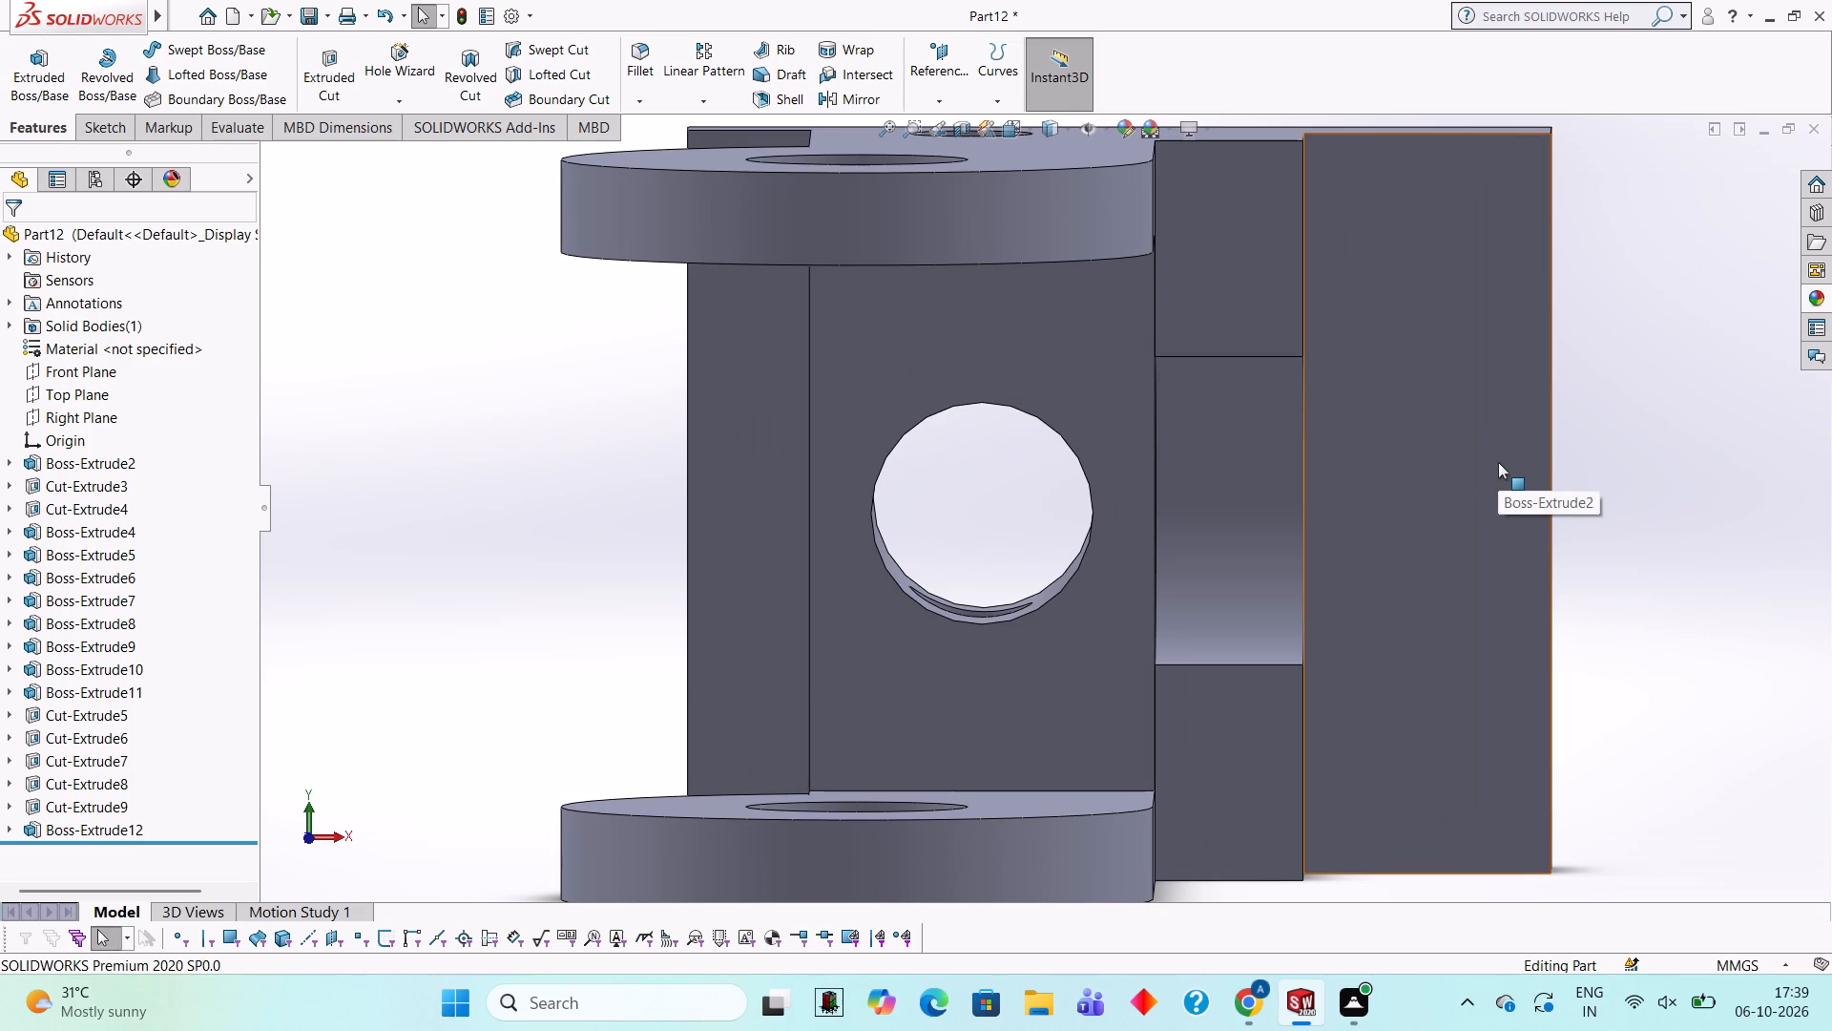
scroll(1494, 449, up, 2)
middle_drag(1491, 447, 1386, 393)
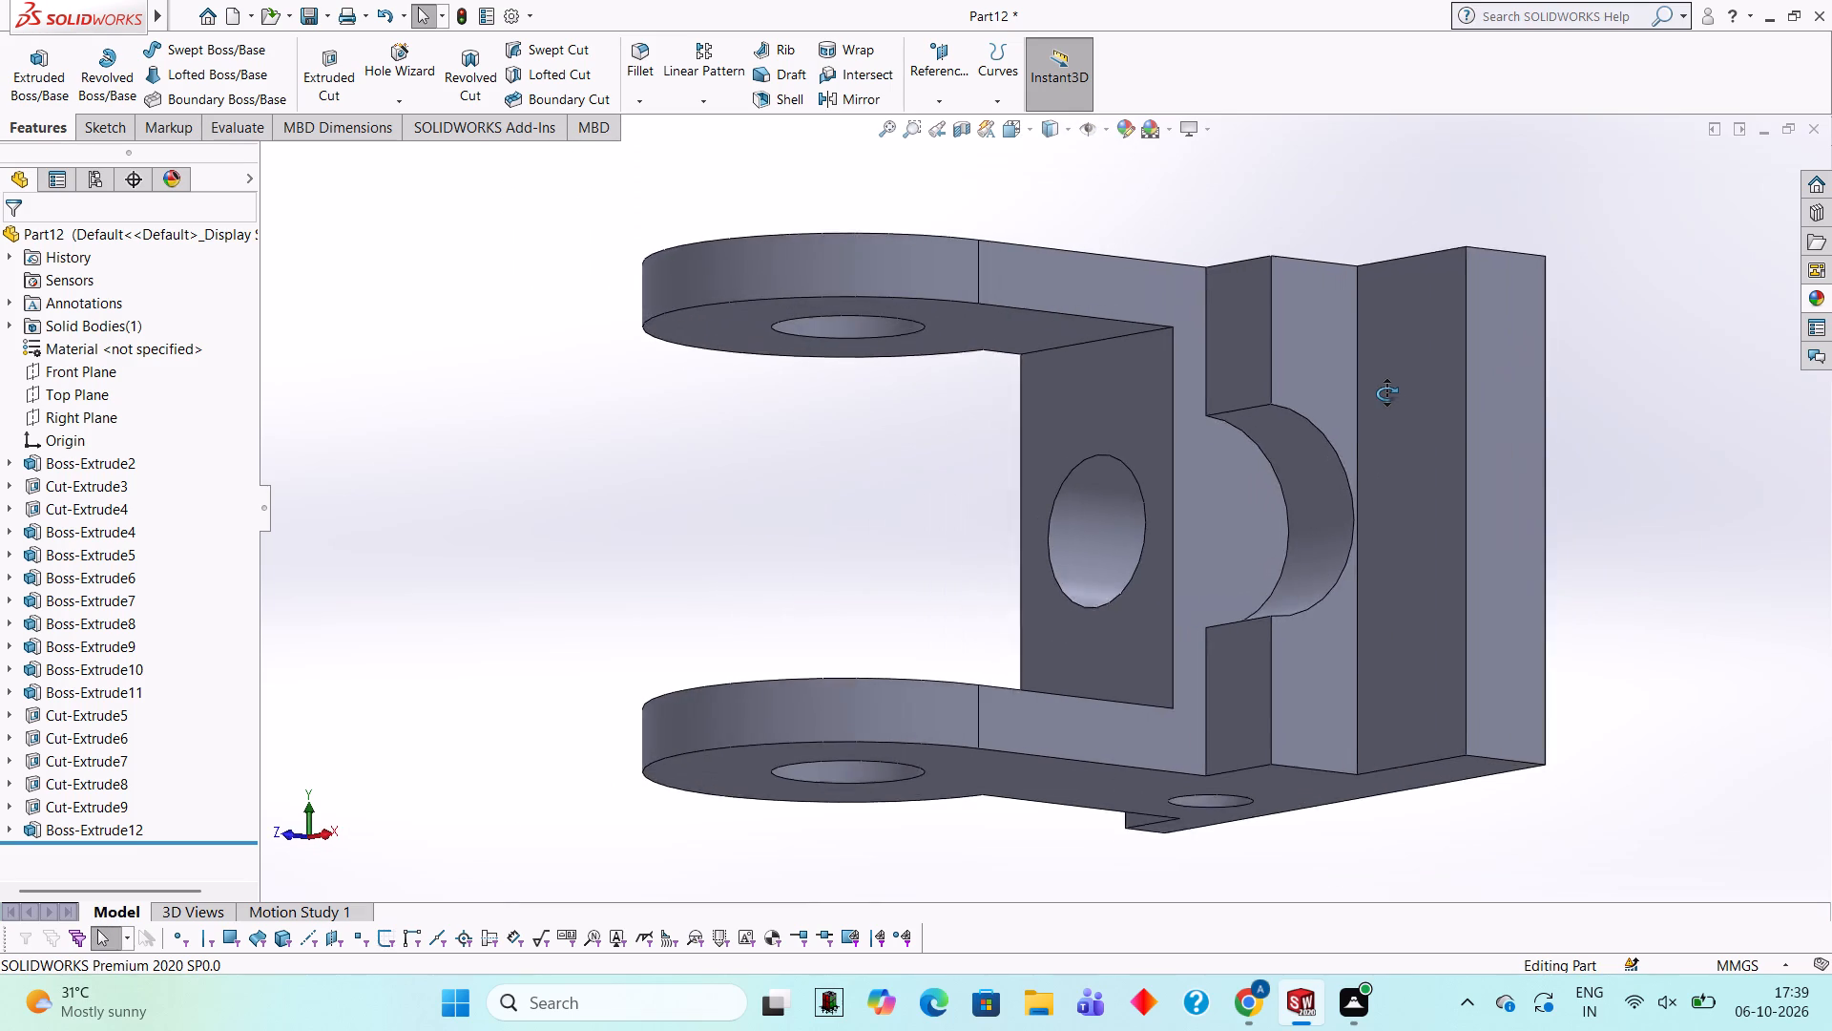
middle_drag(1386, 393, 1402, 401)
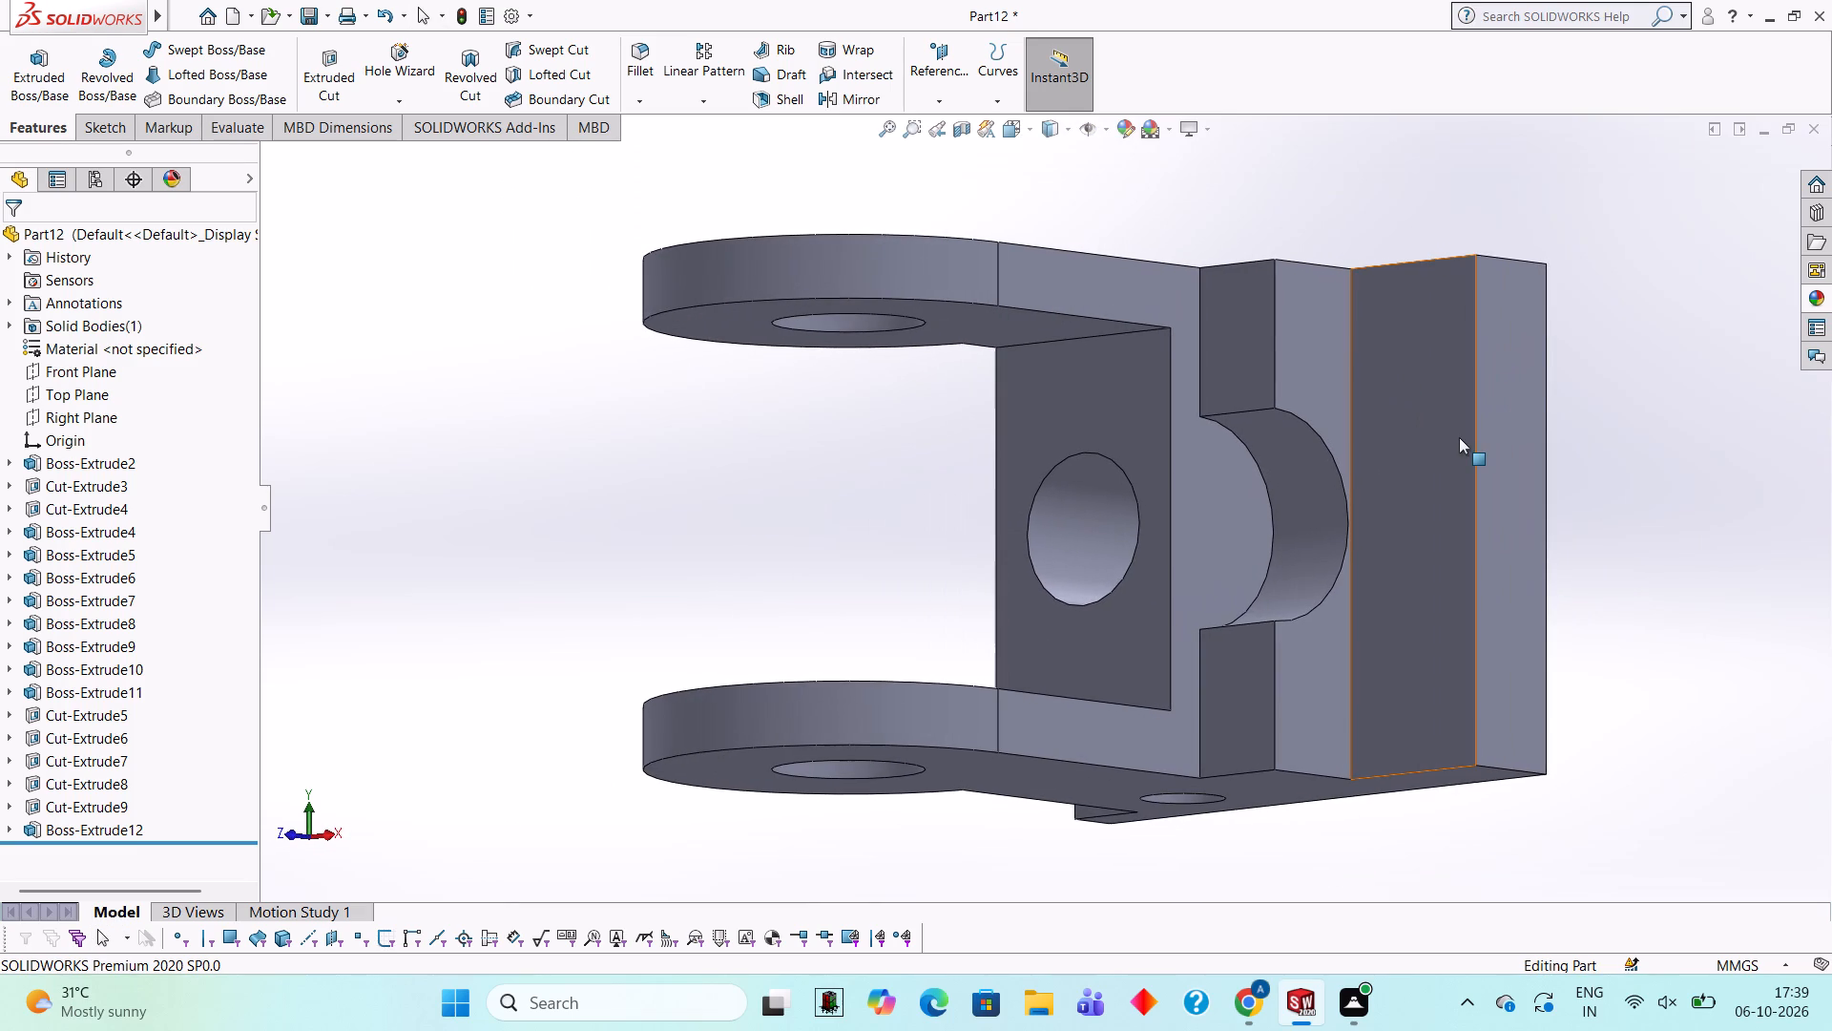
click(1459, 437)
click(1541, 391)
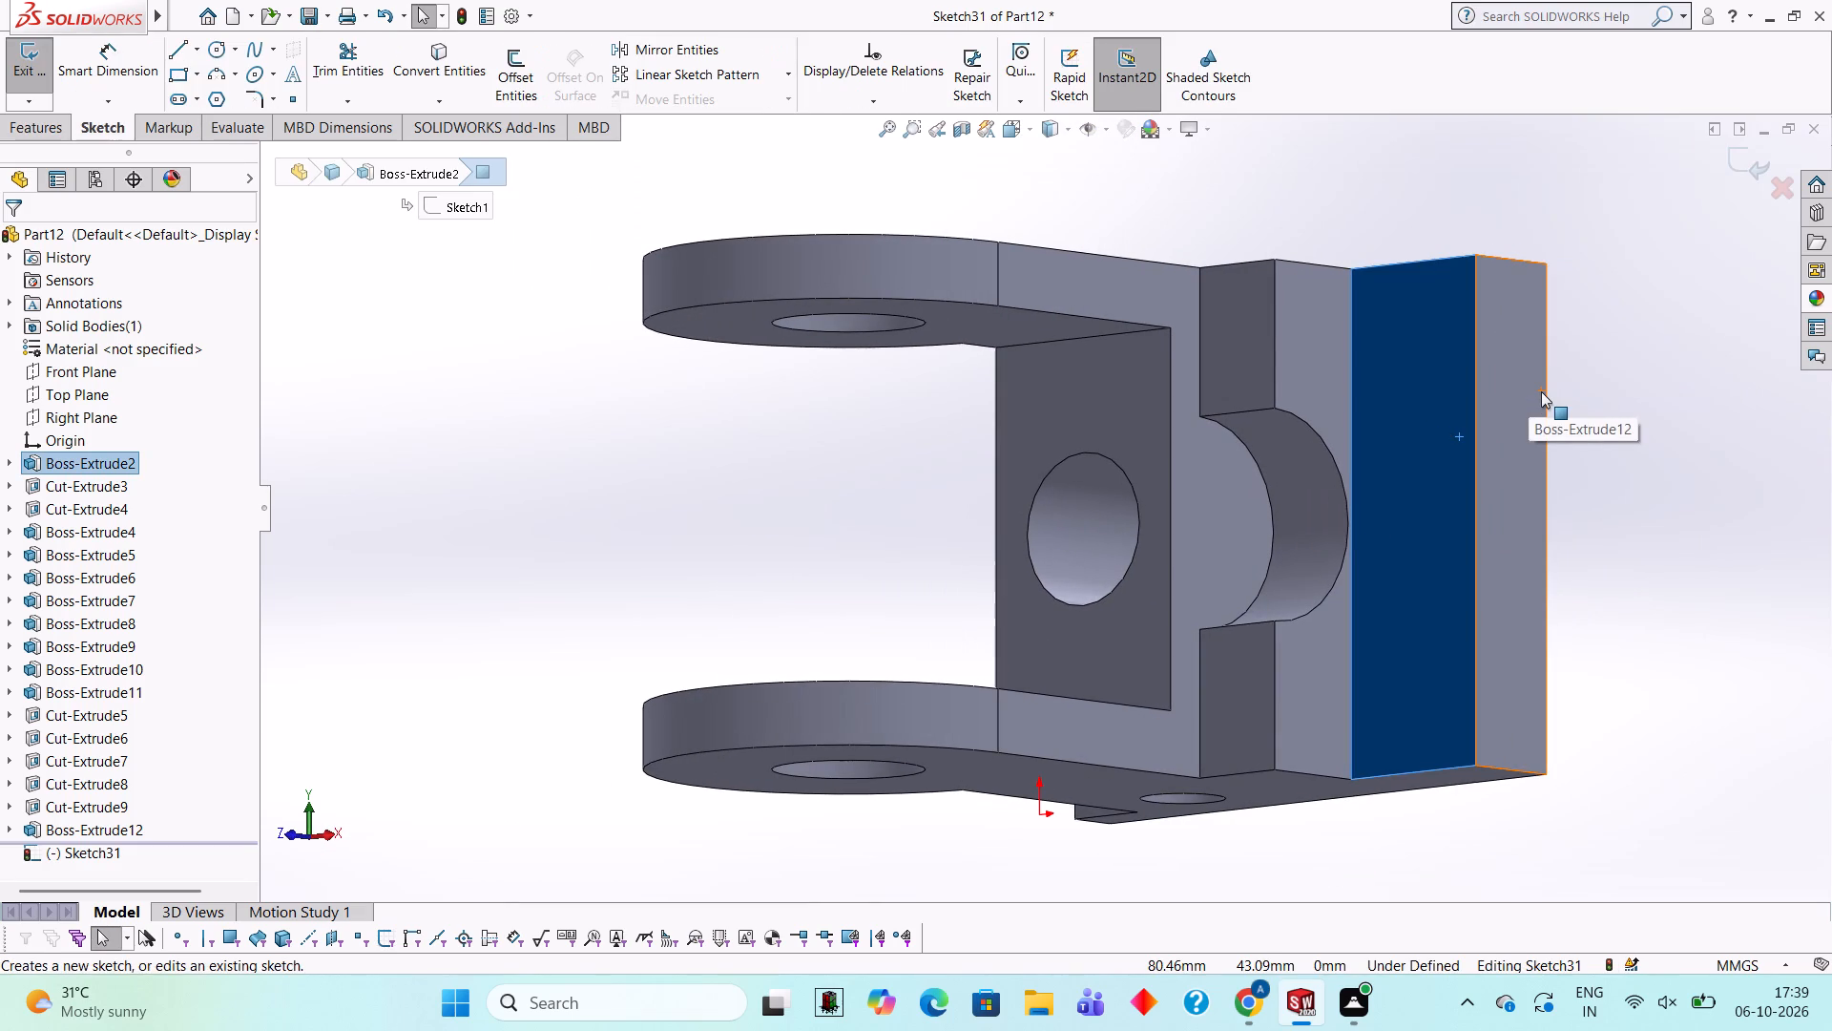
key(ctrl+8)
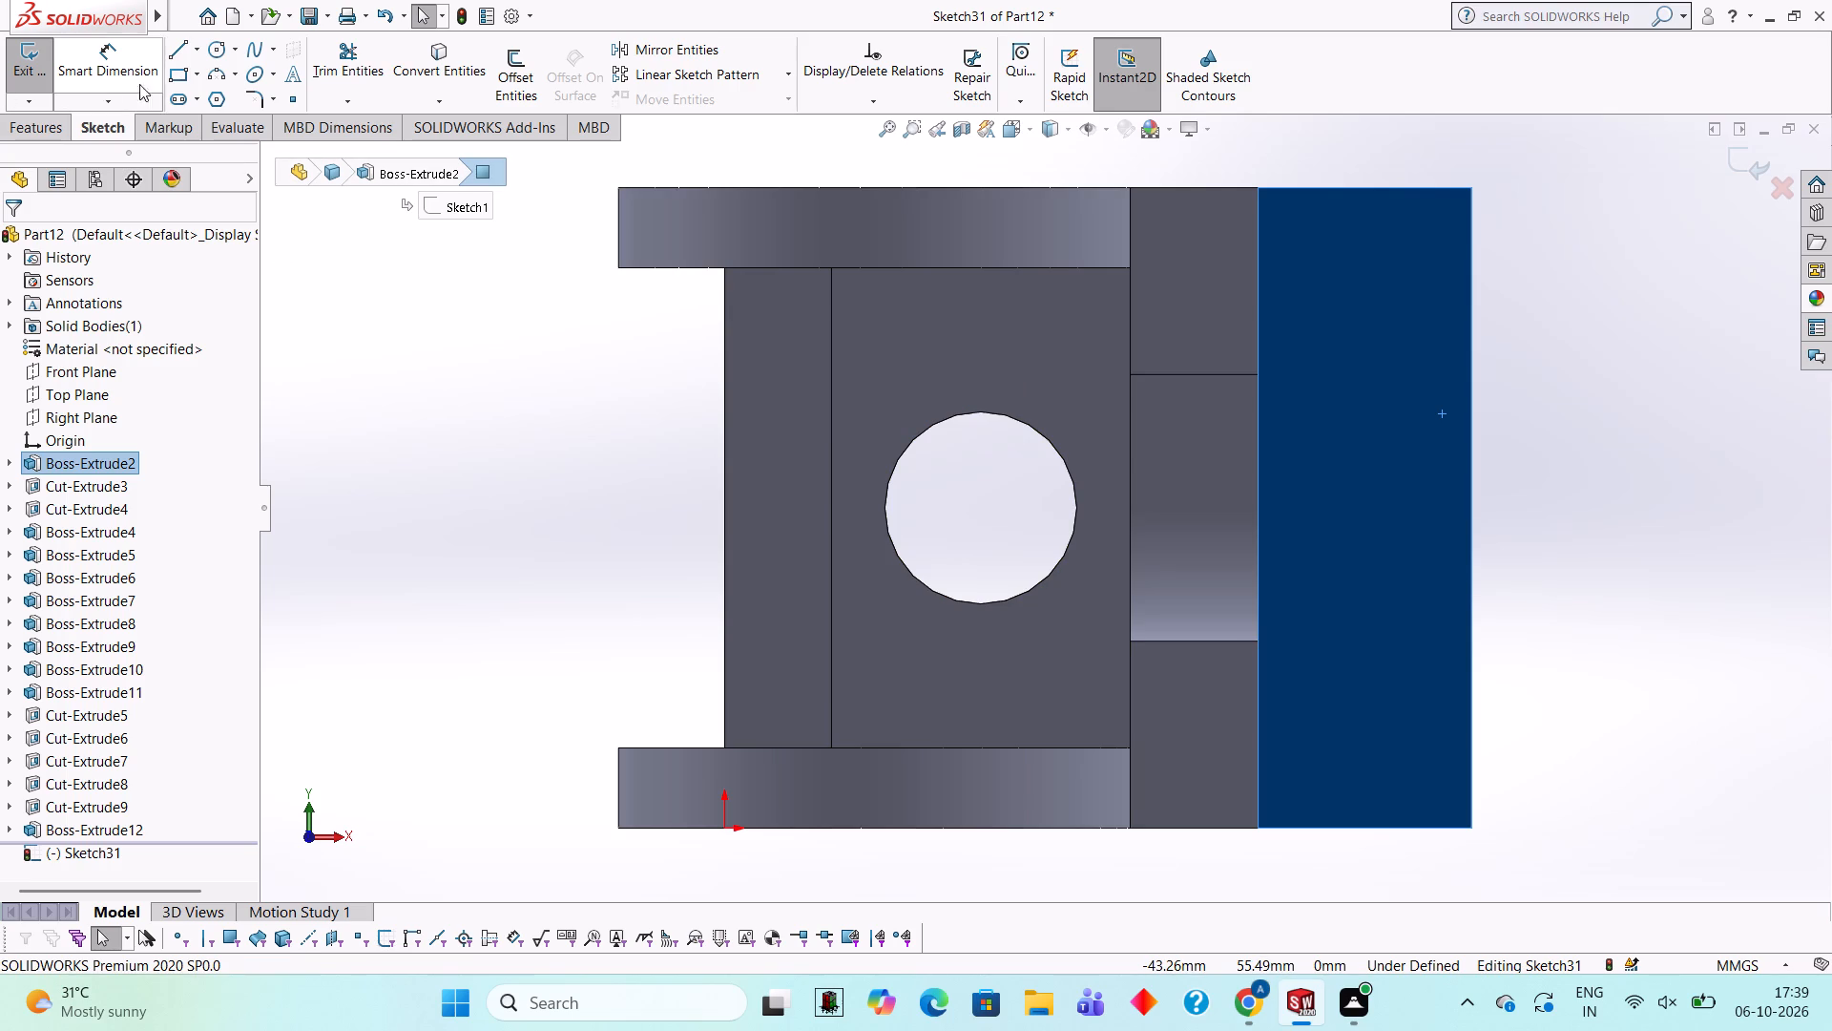
click(223, 53)
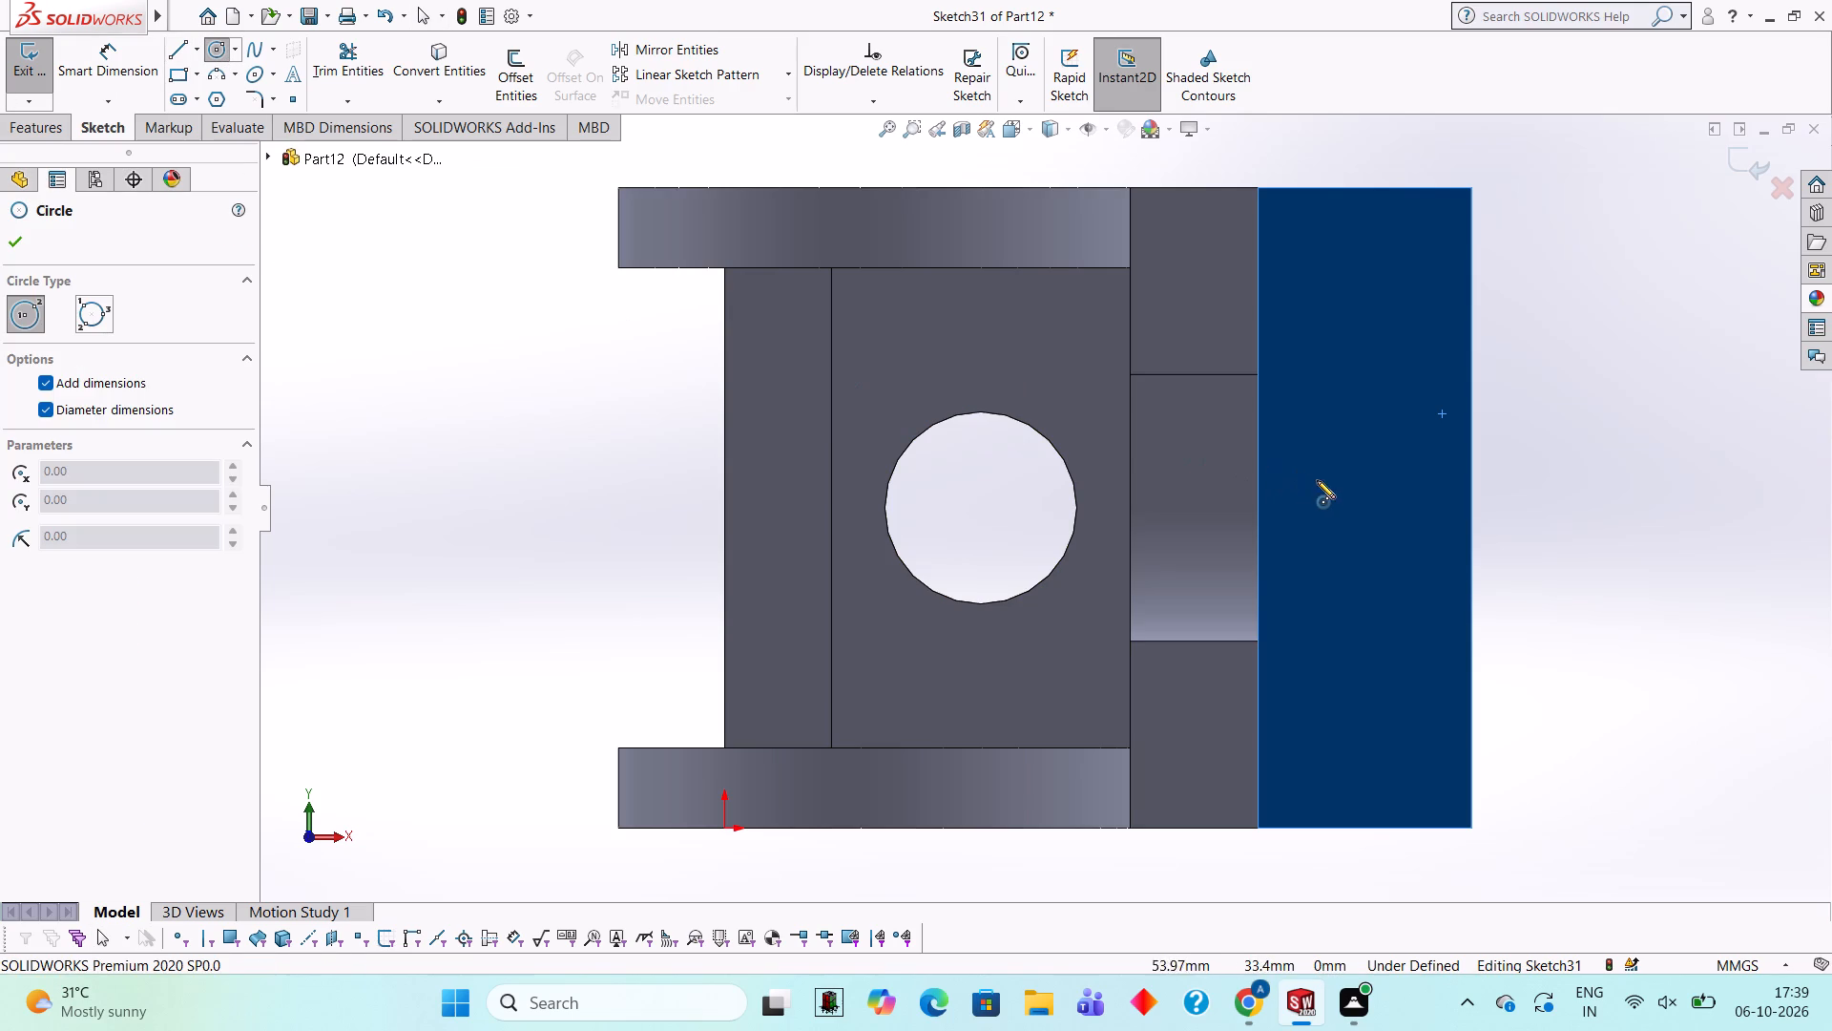
click(1472, 506)
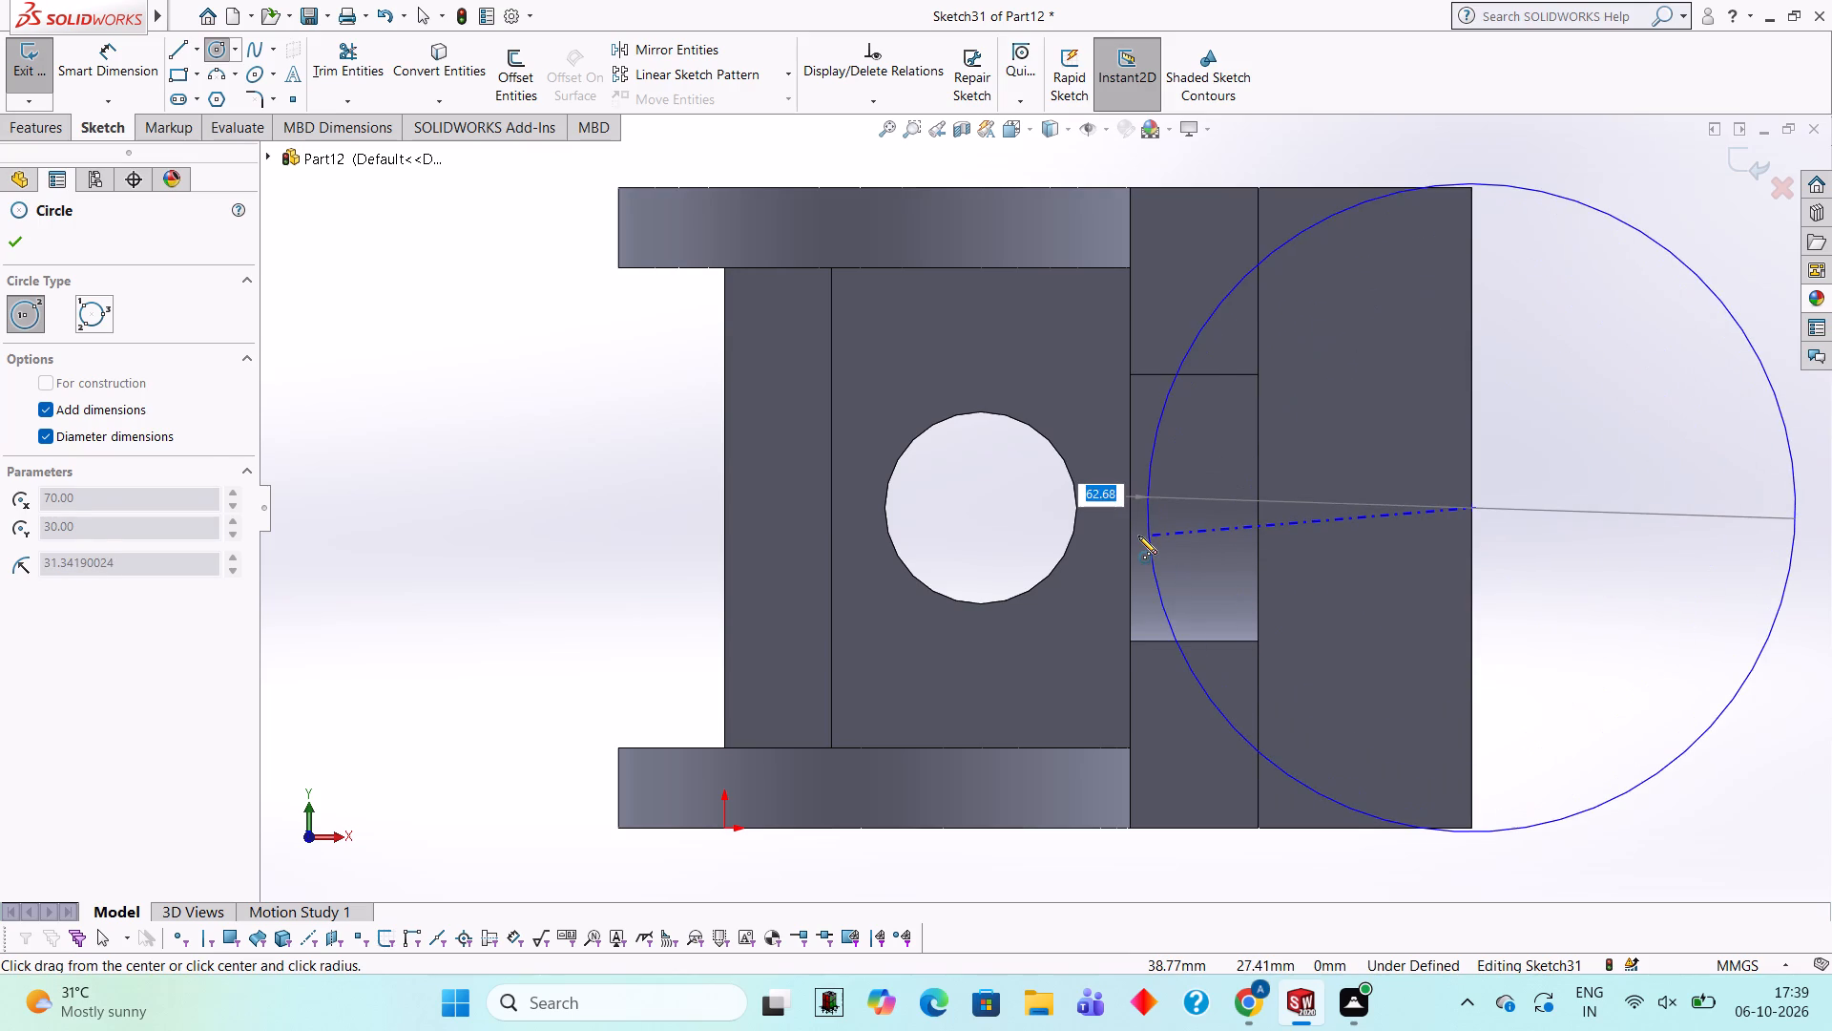
text(60)
key(Return)
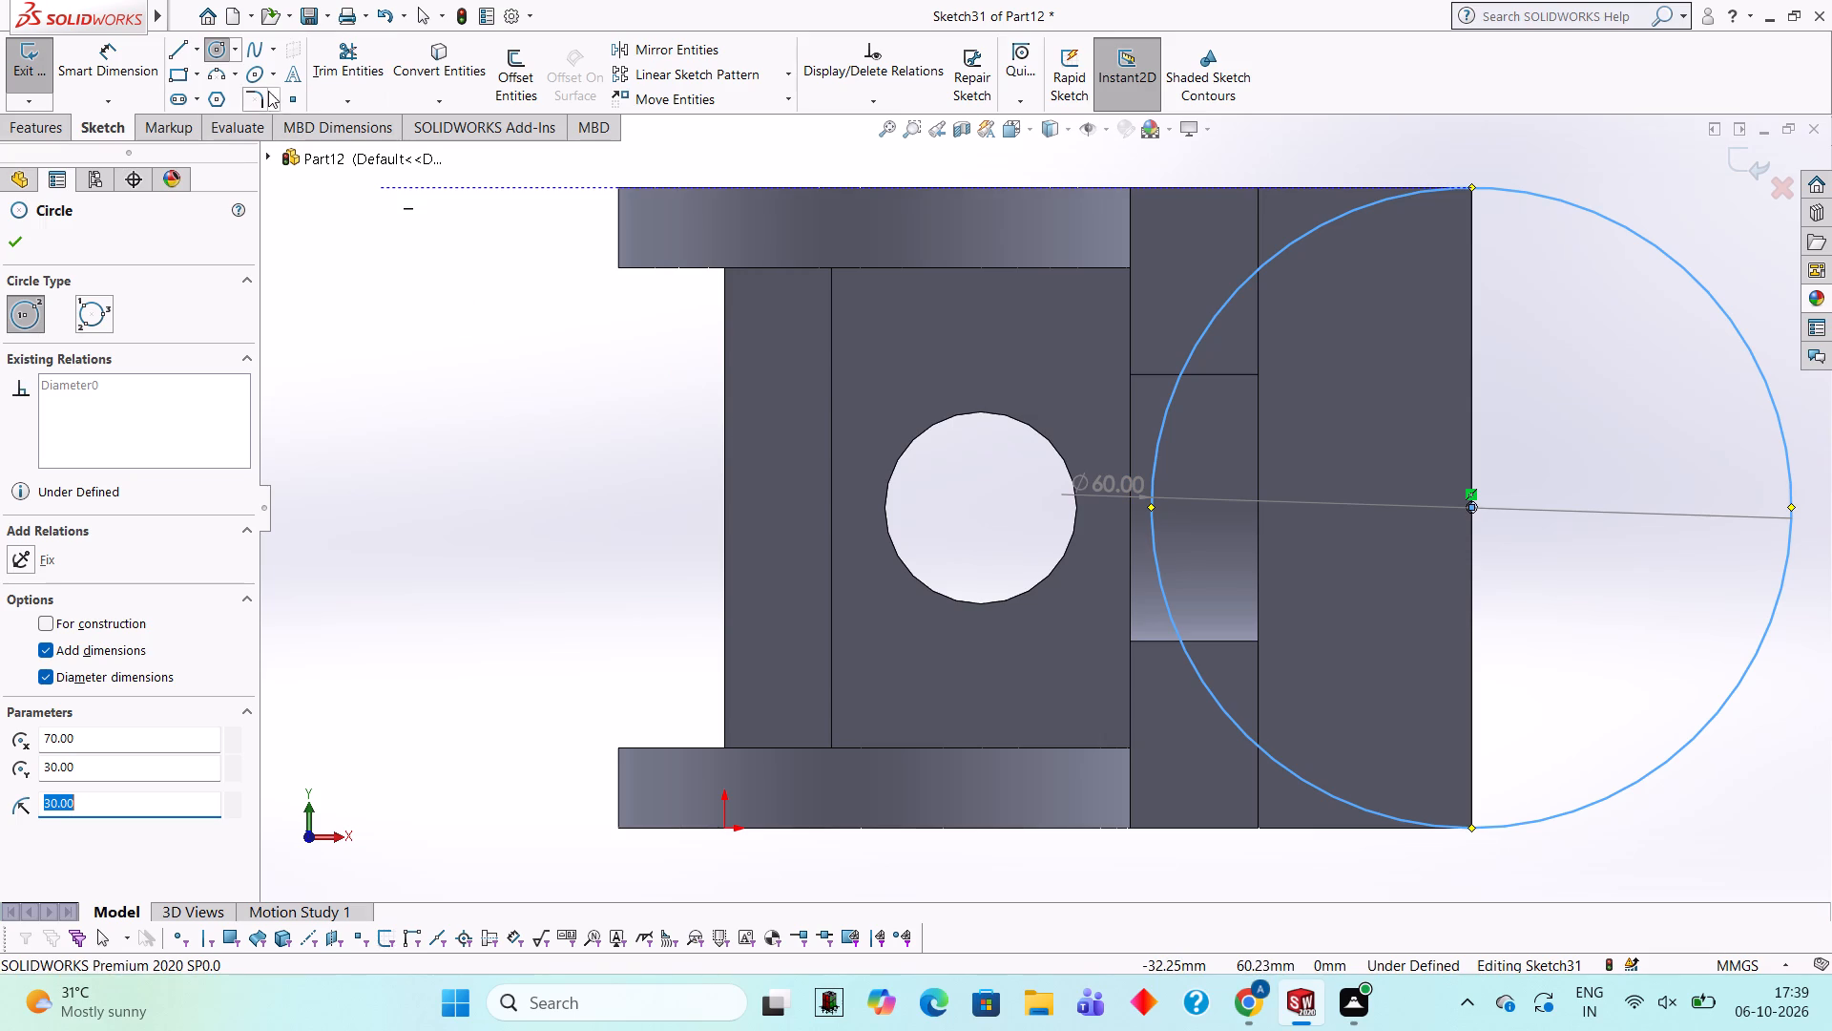
Draw a 60 mm line across the circle's diameter along the plate's end edge and trim away the half over the plate.
click(183, 45)
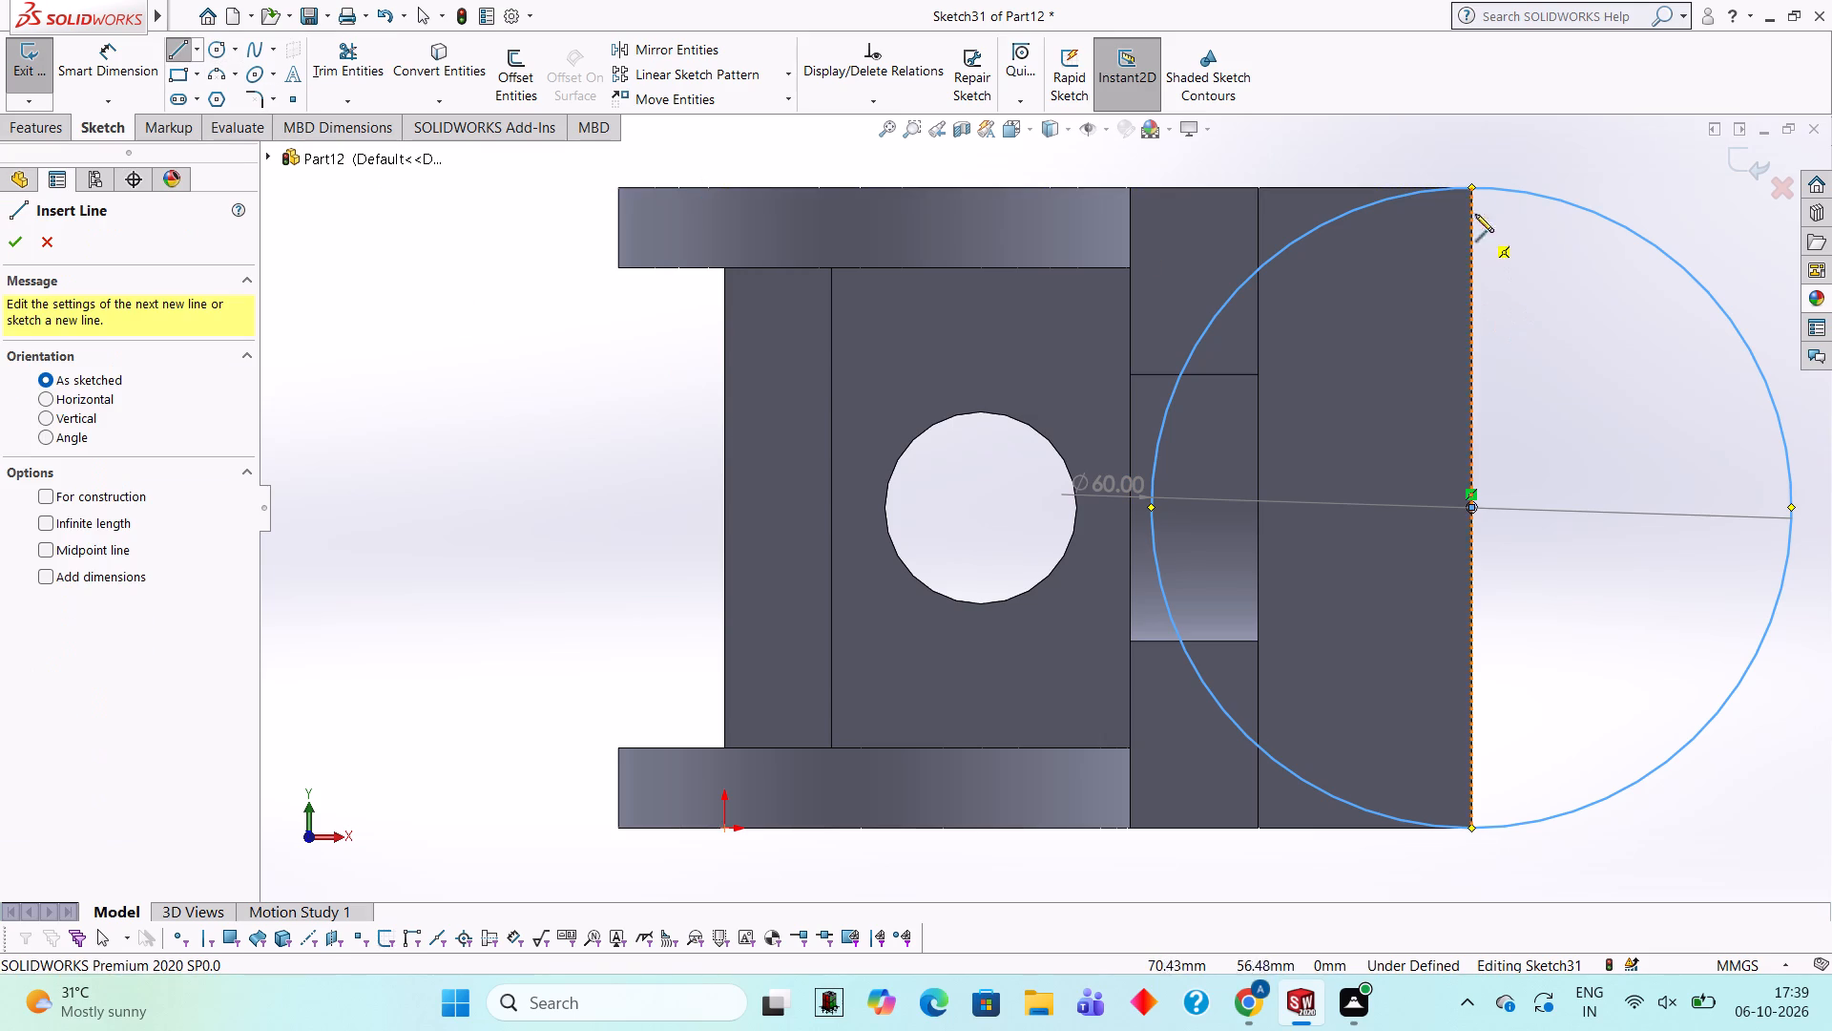
click(1472, 186)
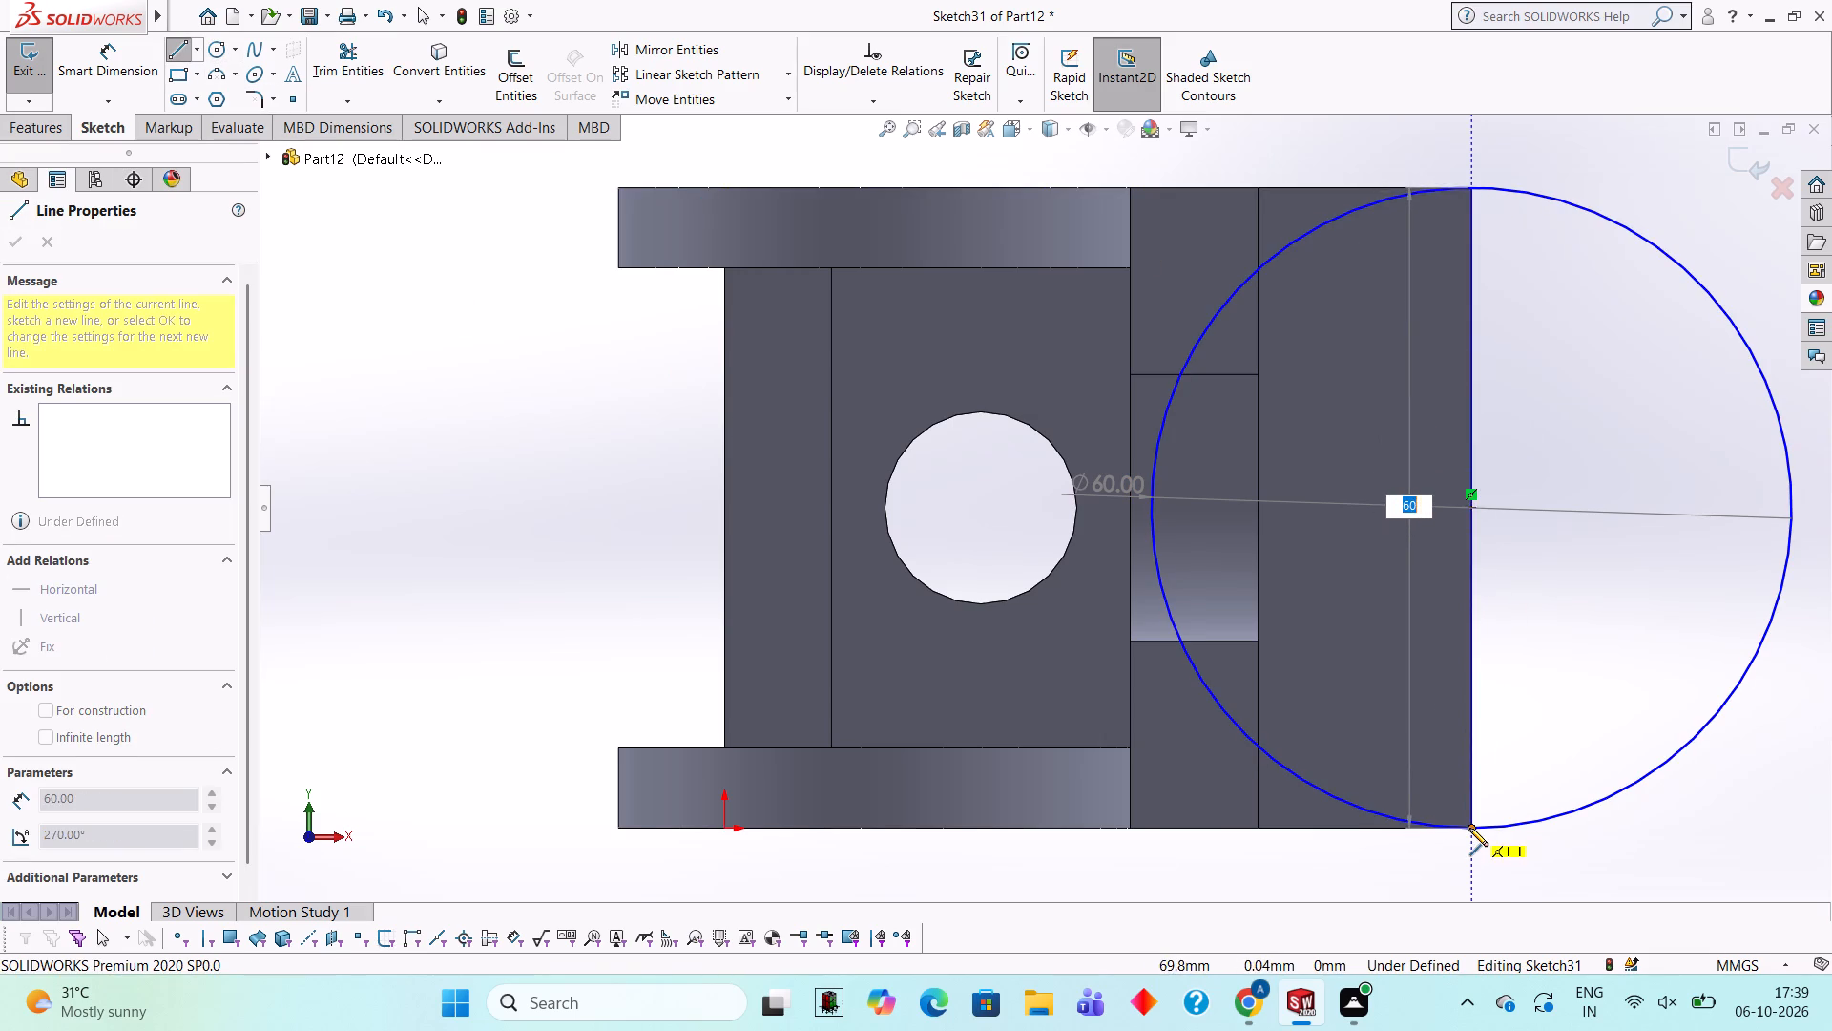
click(1469, 828)
click(362, 54)
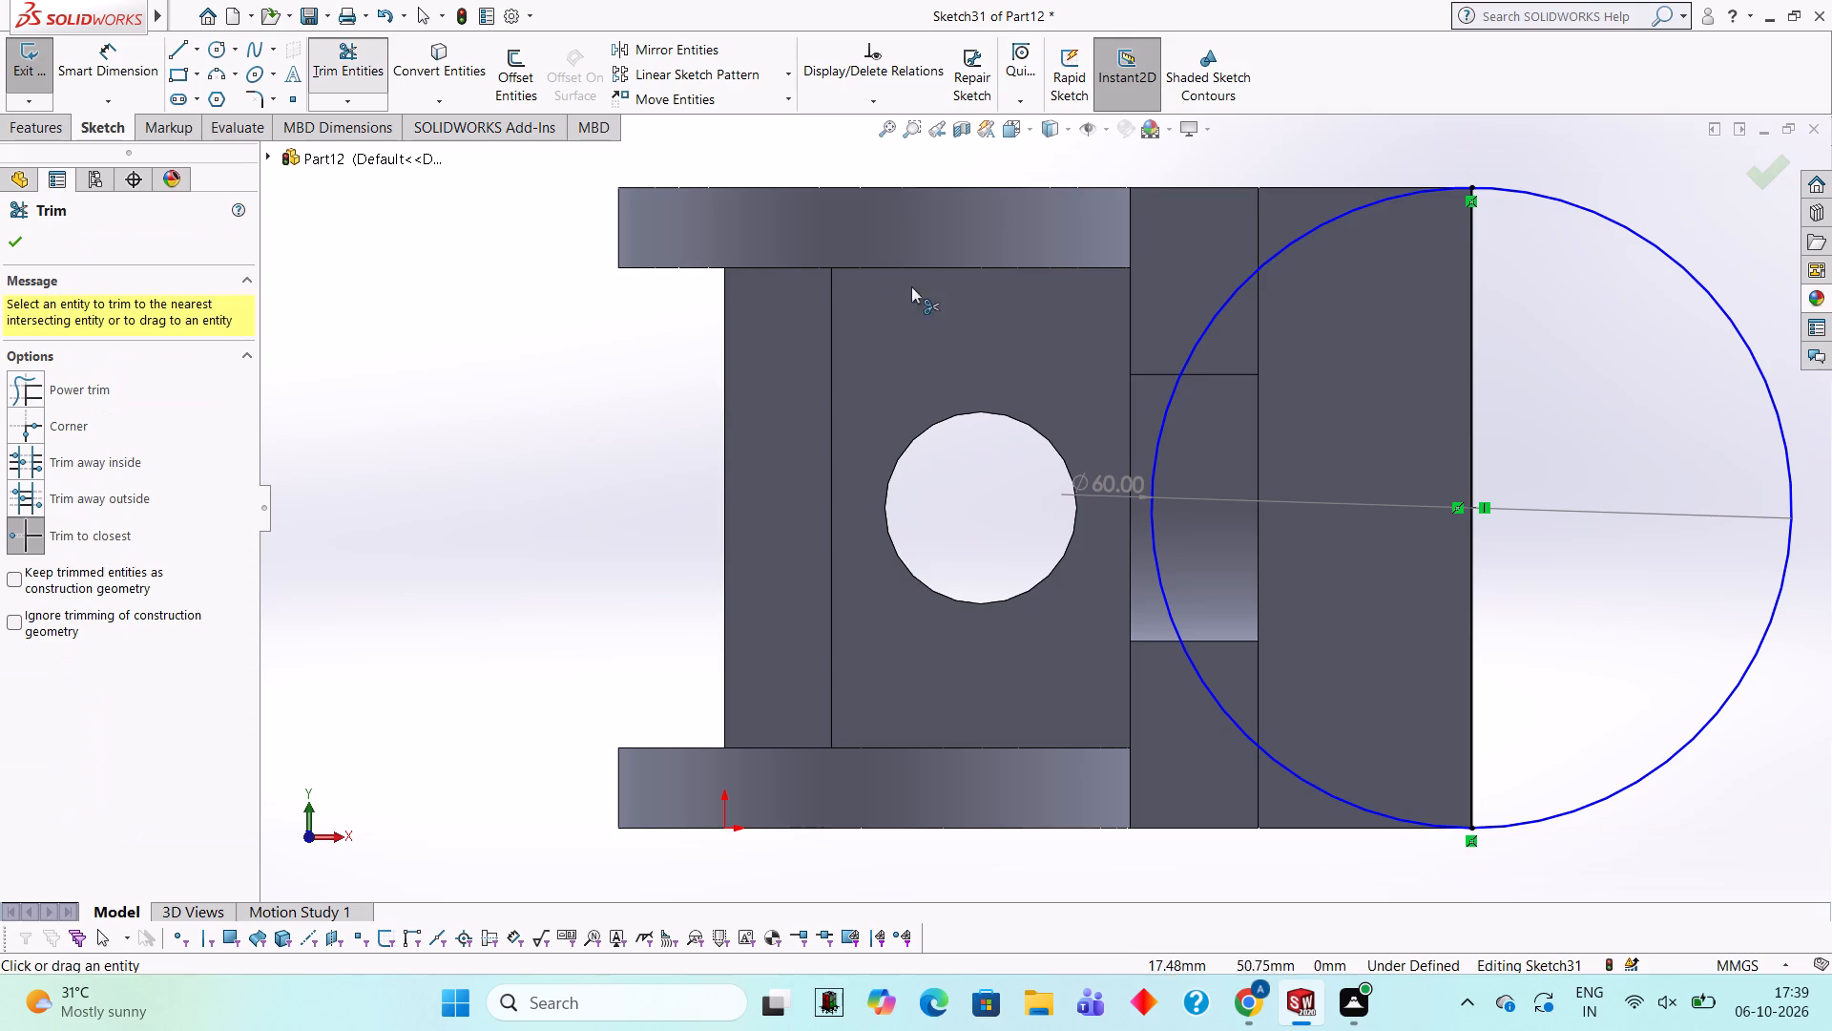
click(1178, 389)
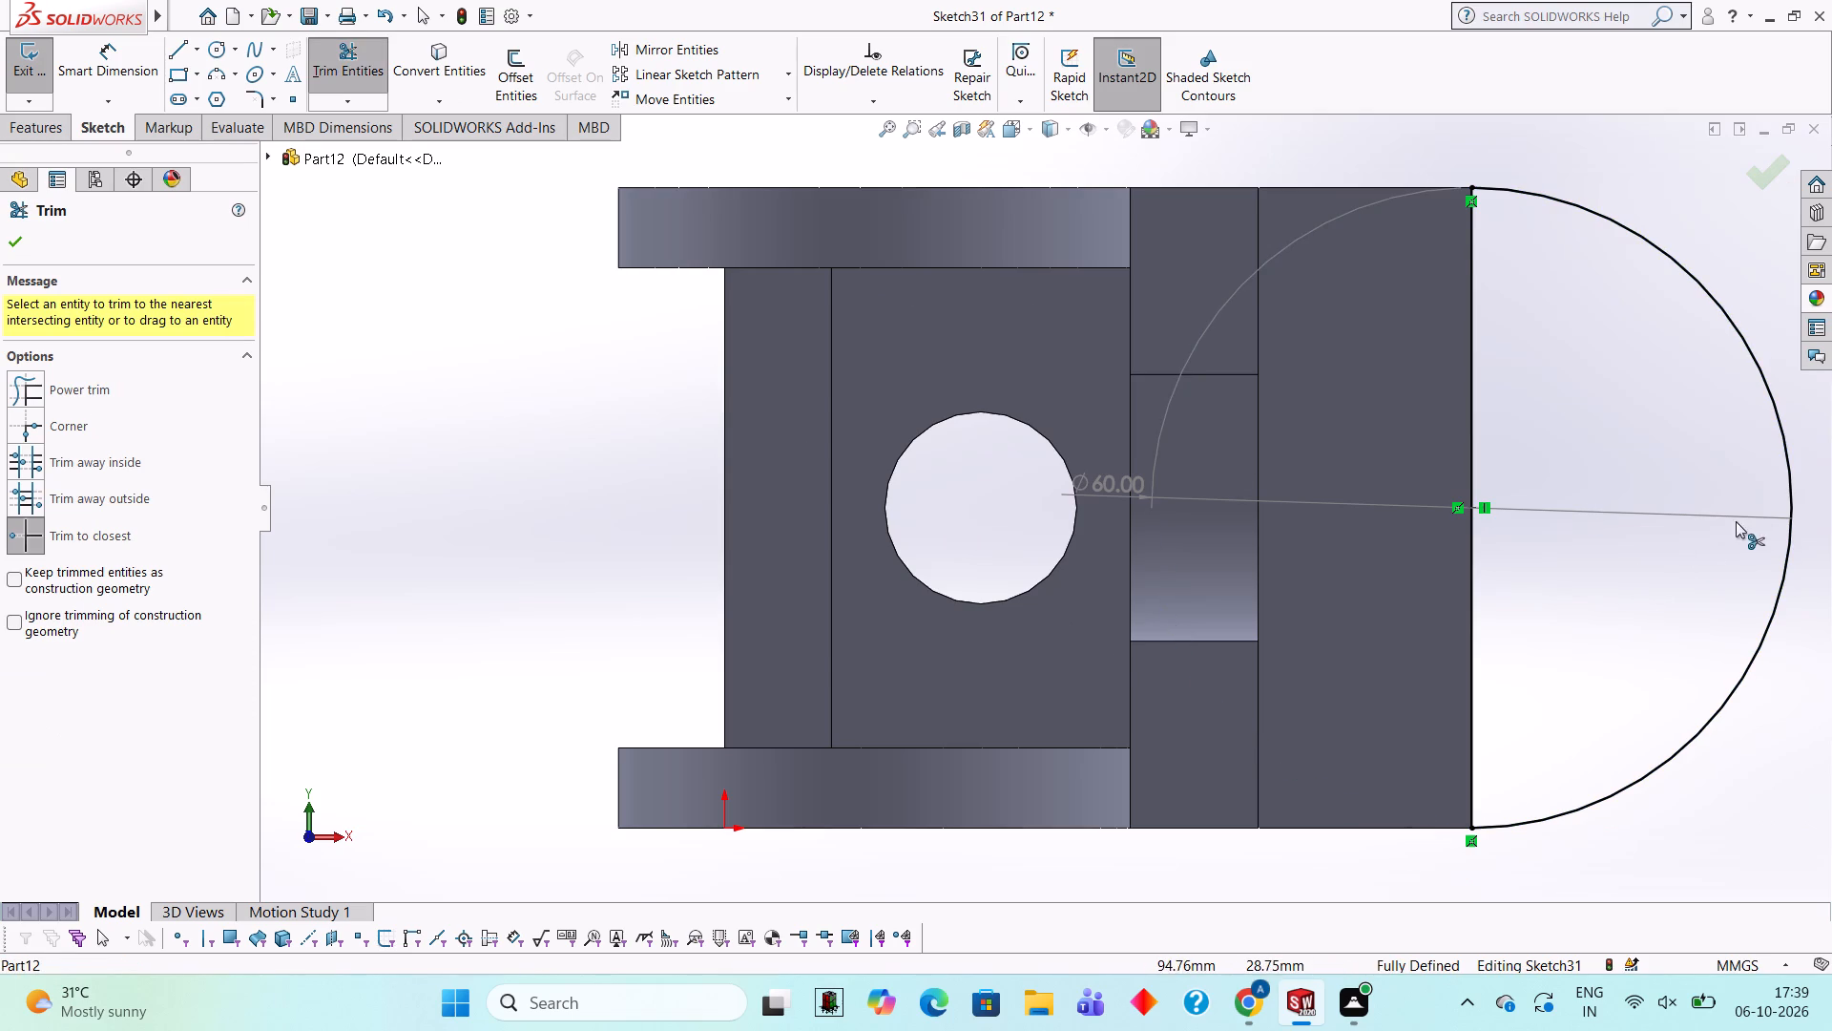
Extrude the half-disc profile 12 mm down through the plate's thickness as a blind boss merged with the plate.
scroll(1636, 518, up, 1)
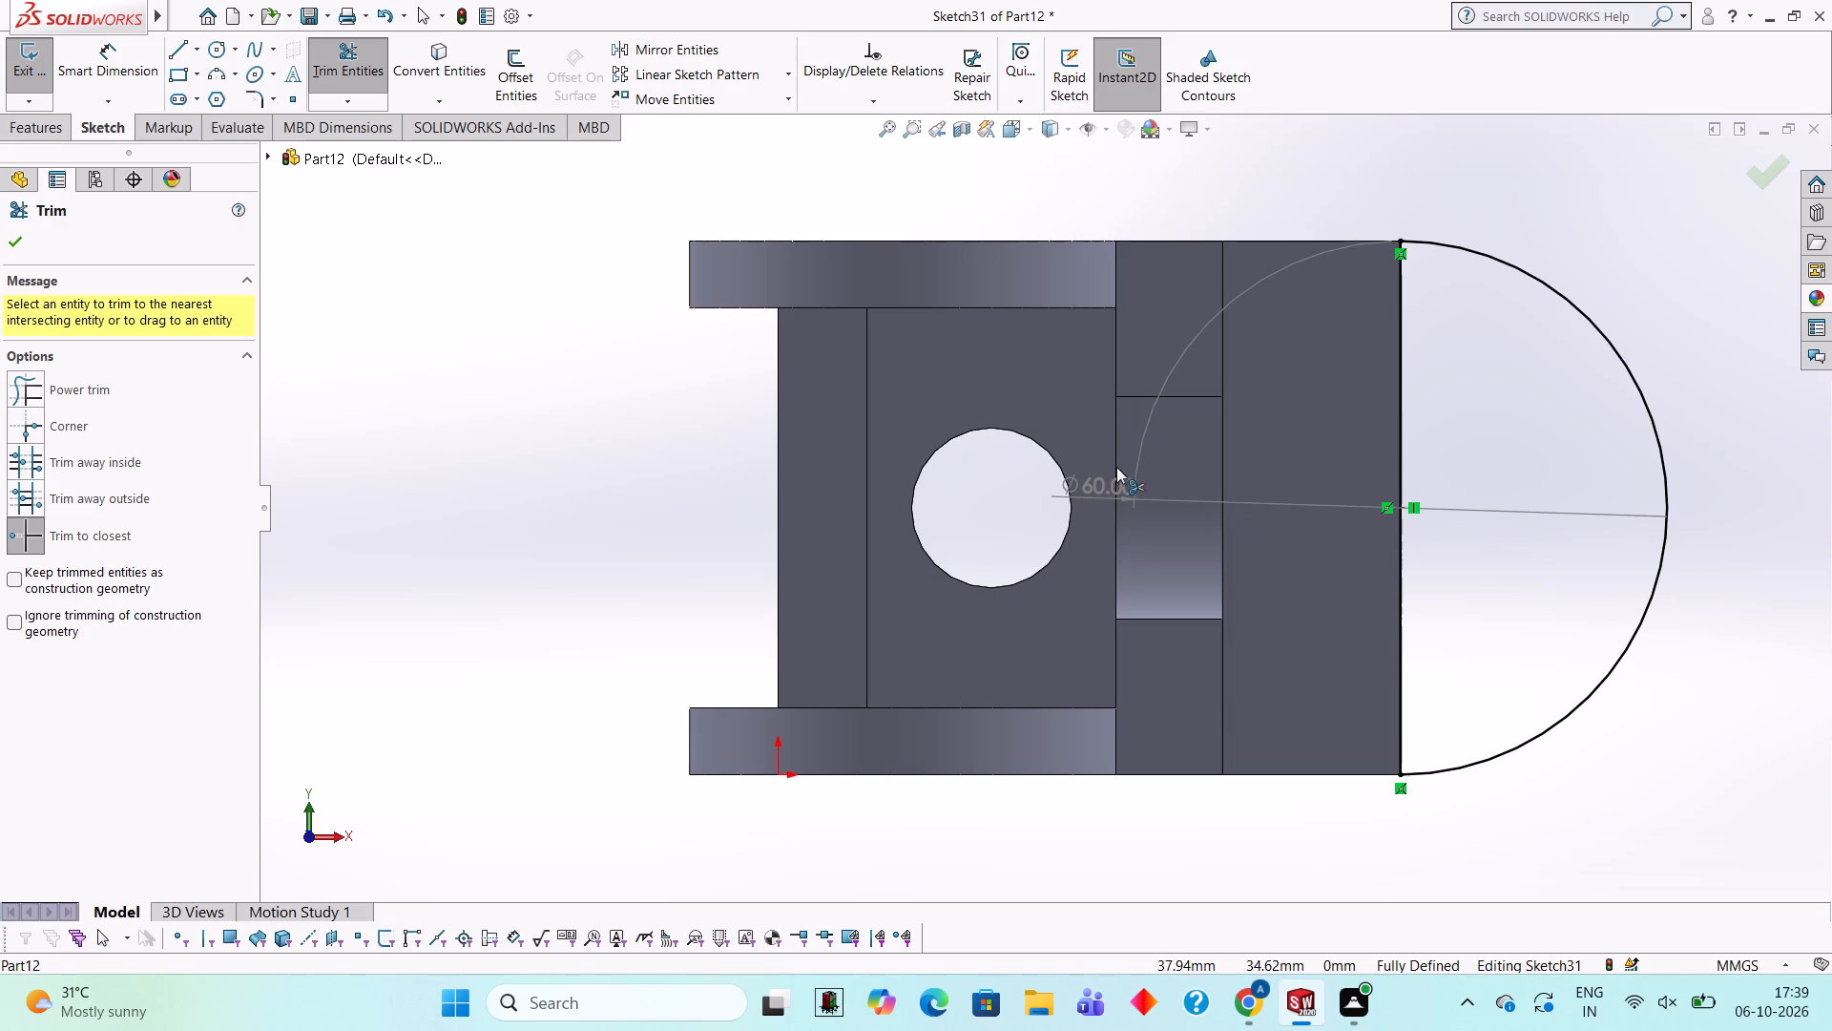
click(52, 129)
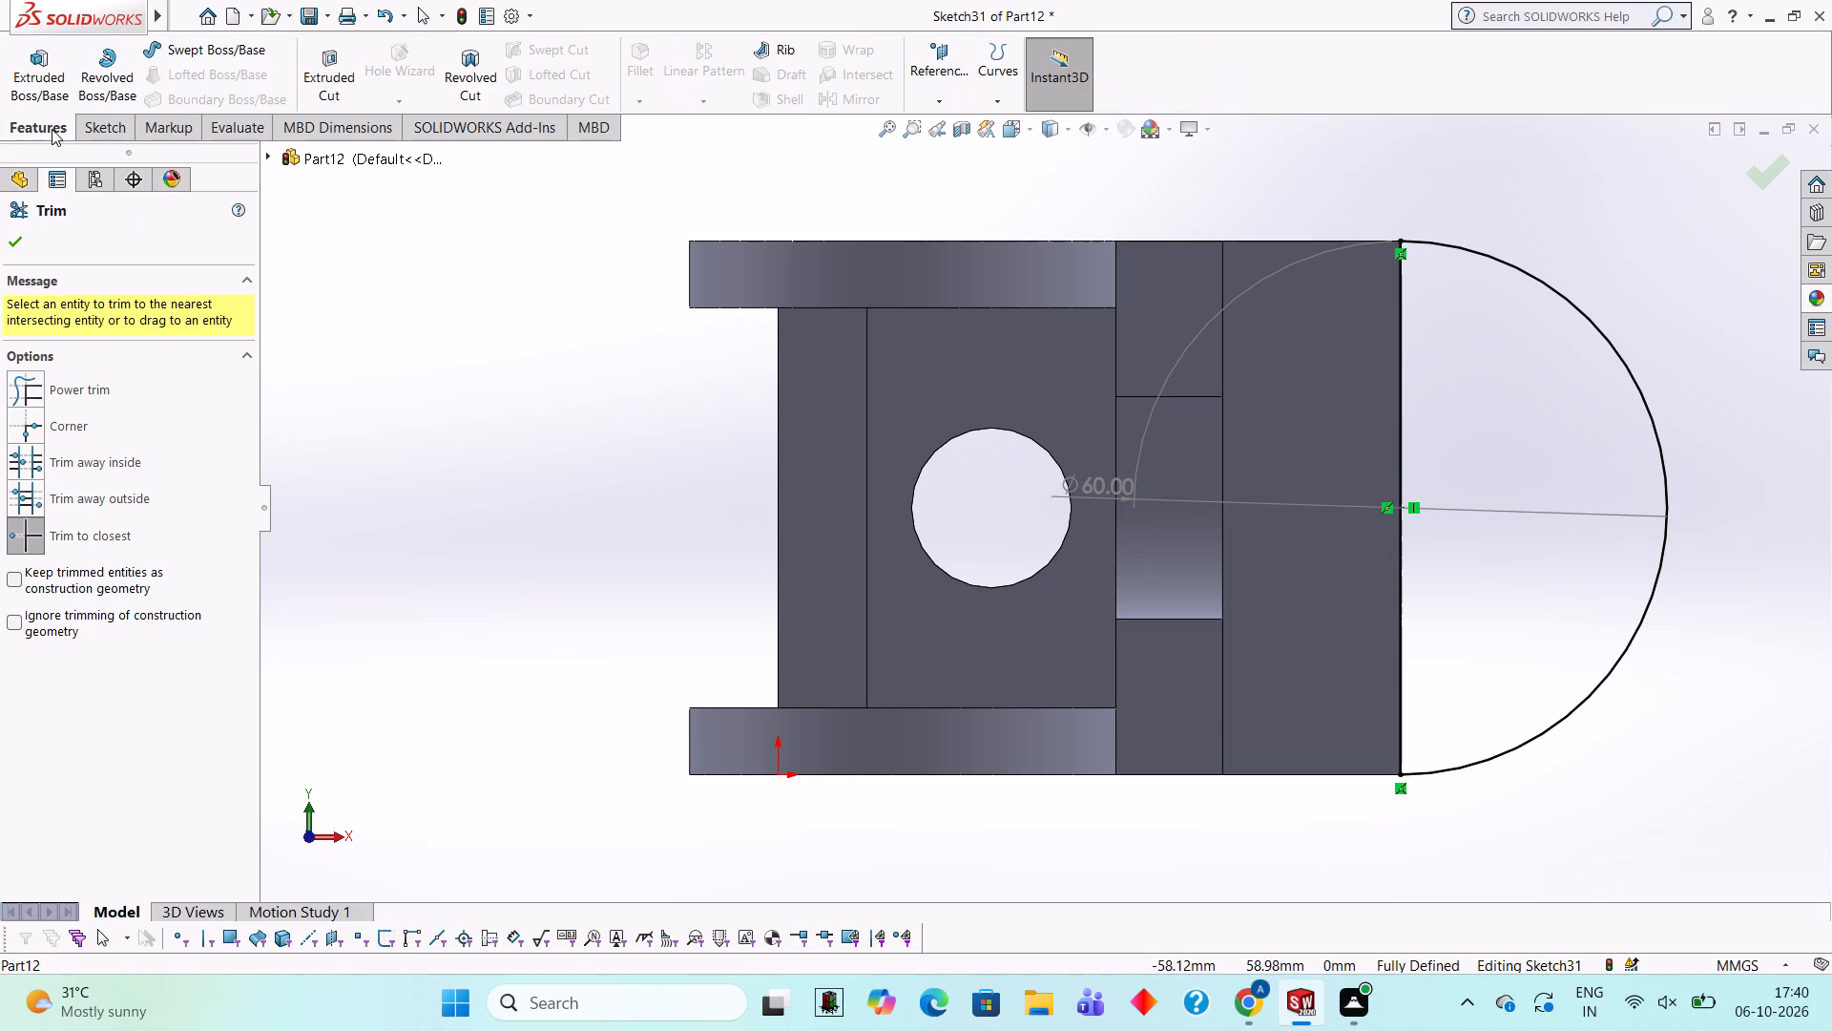
click(22, 90)
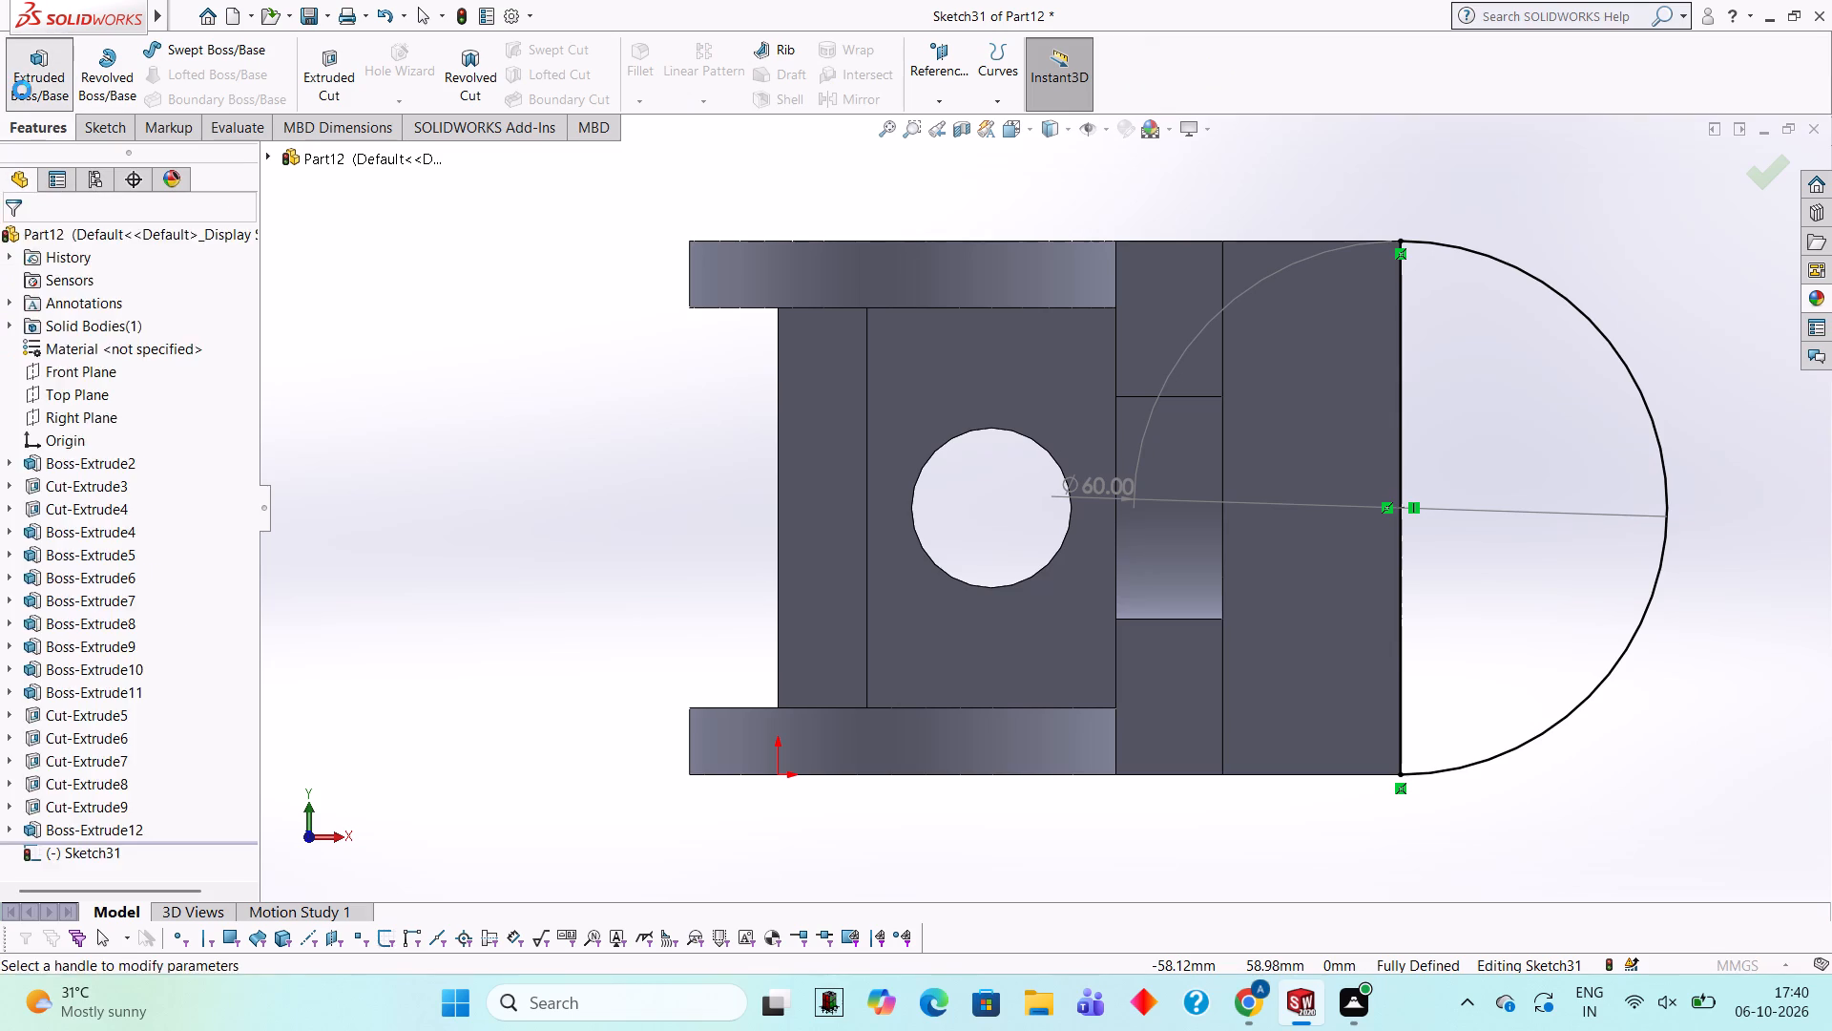
middle_drag(1259, 696, 1256, 411)
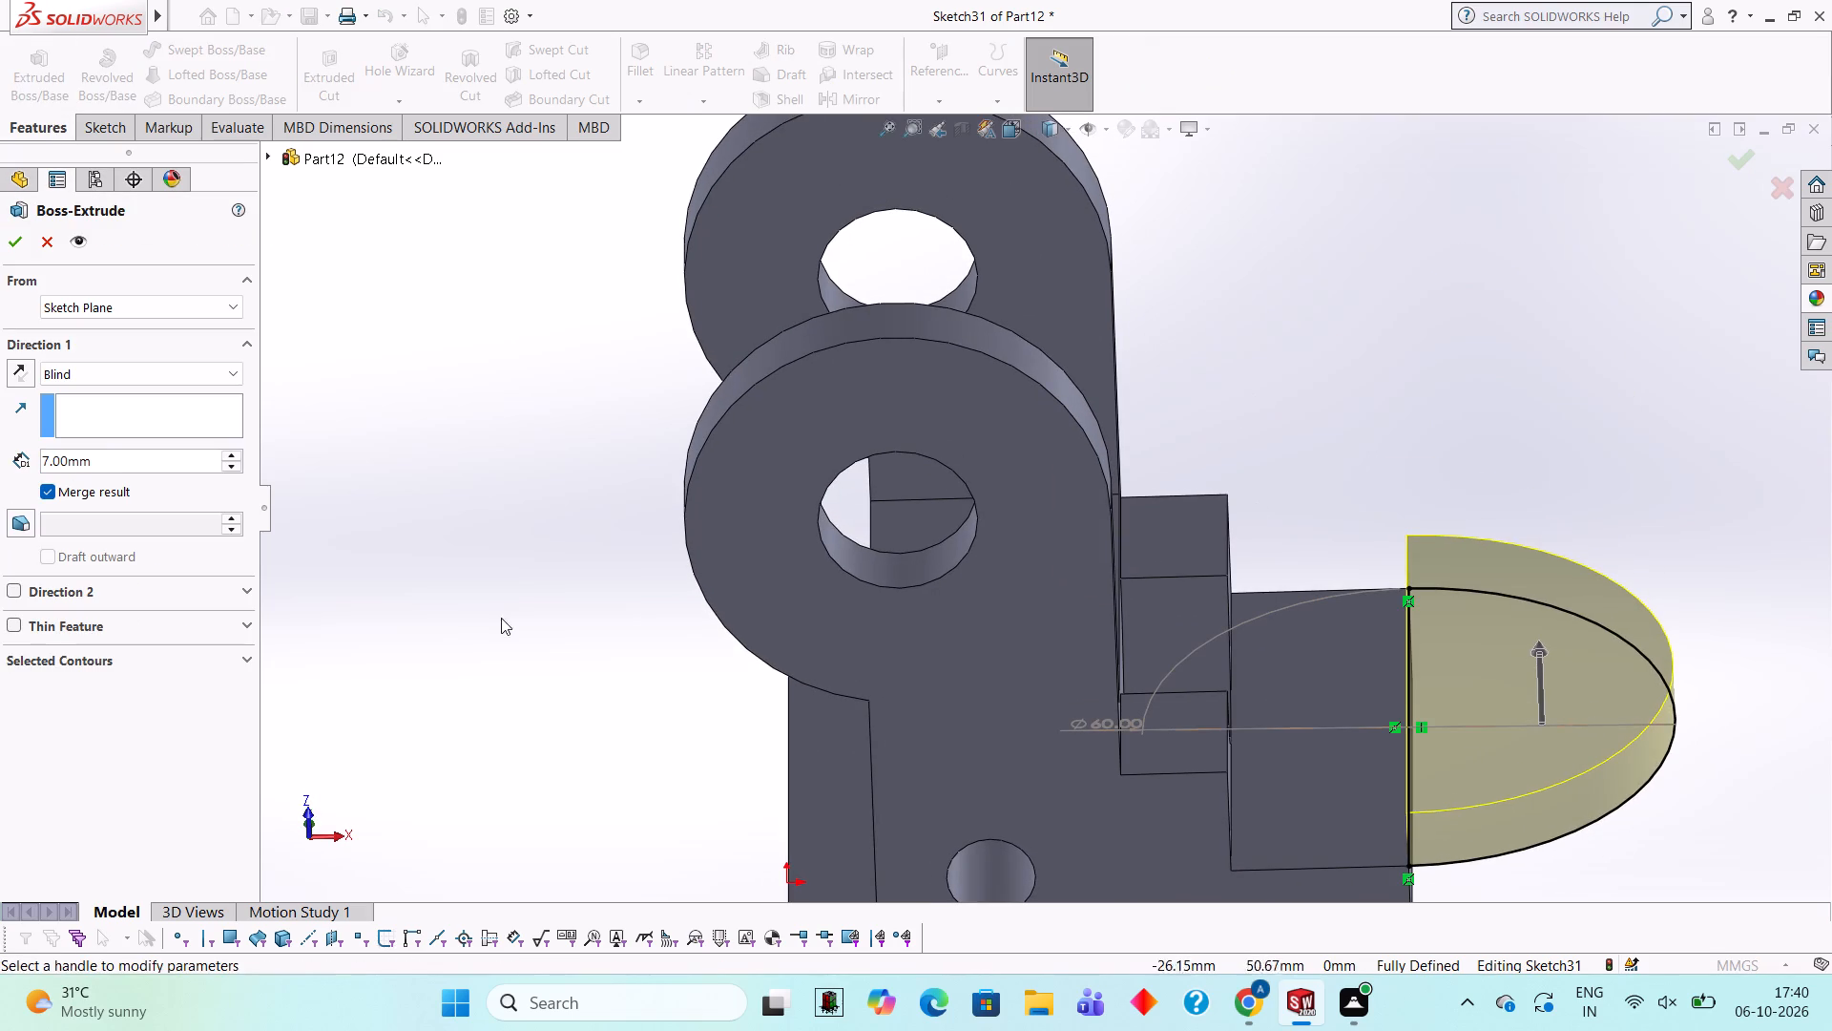
click(30, 364)
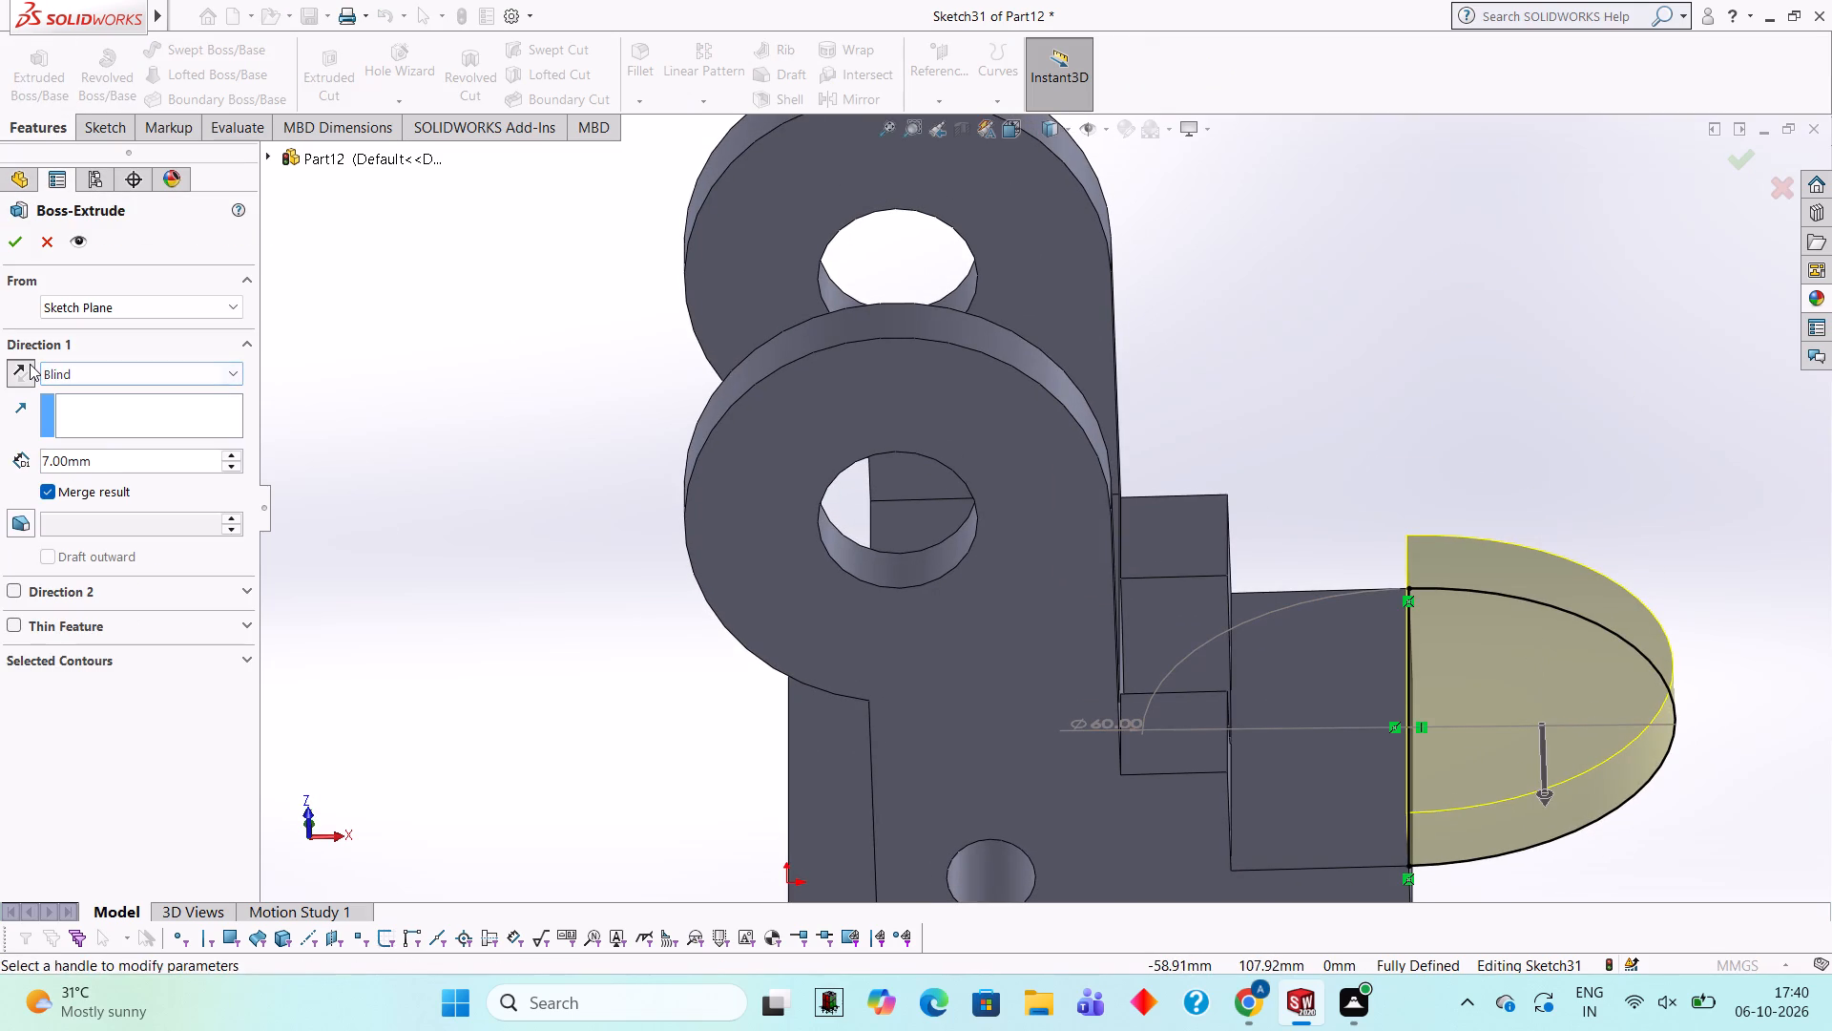
scroll(791, 546, up, 2)
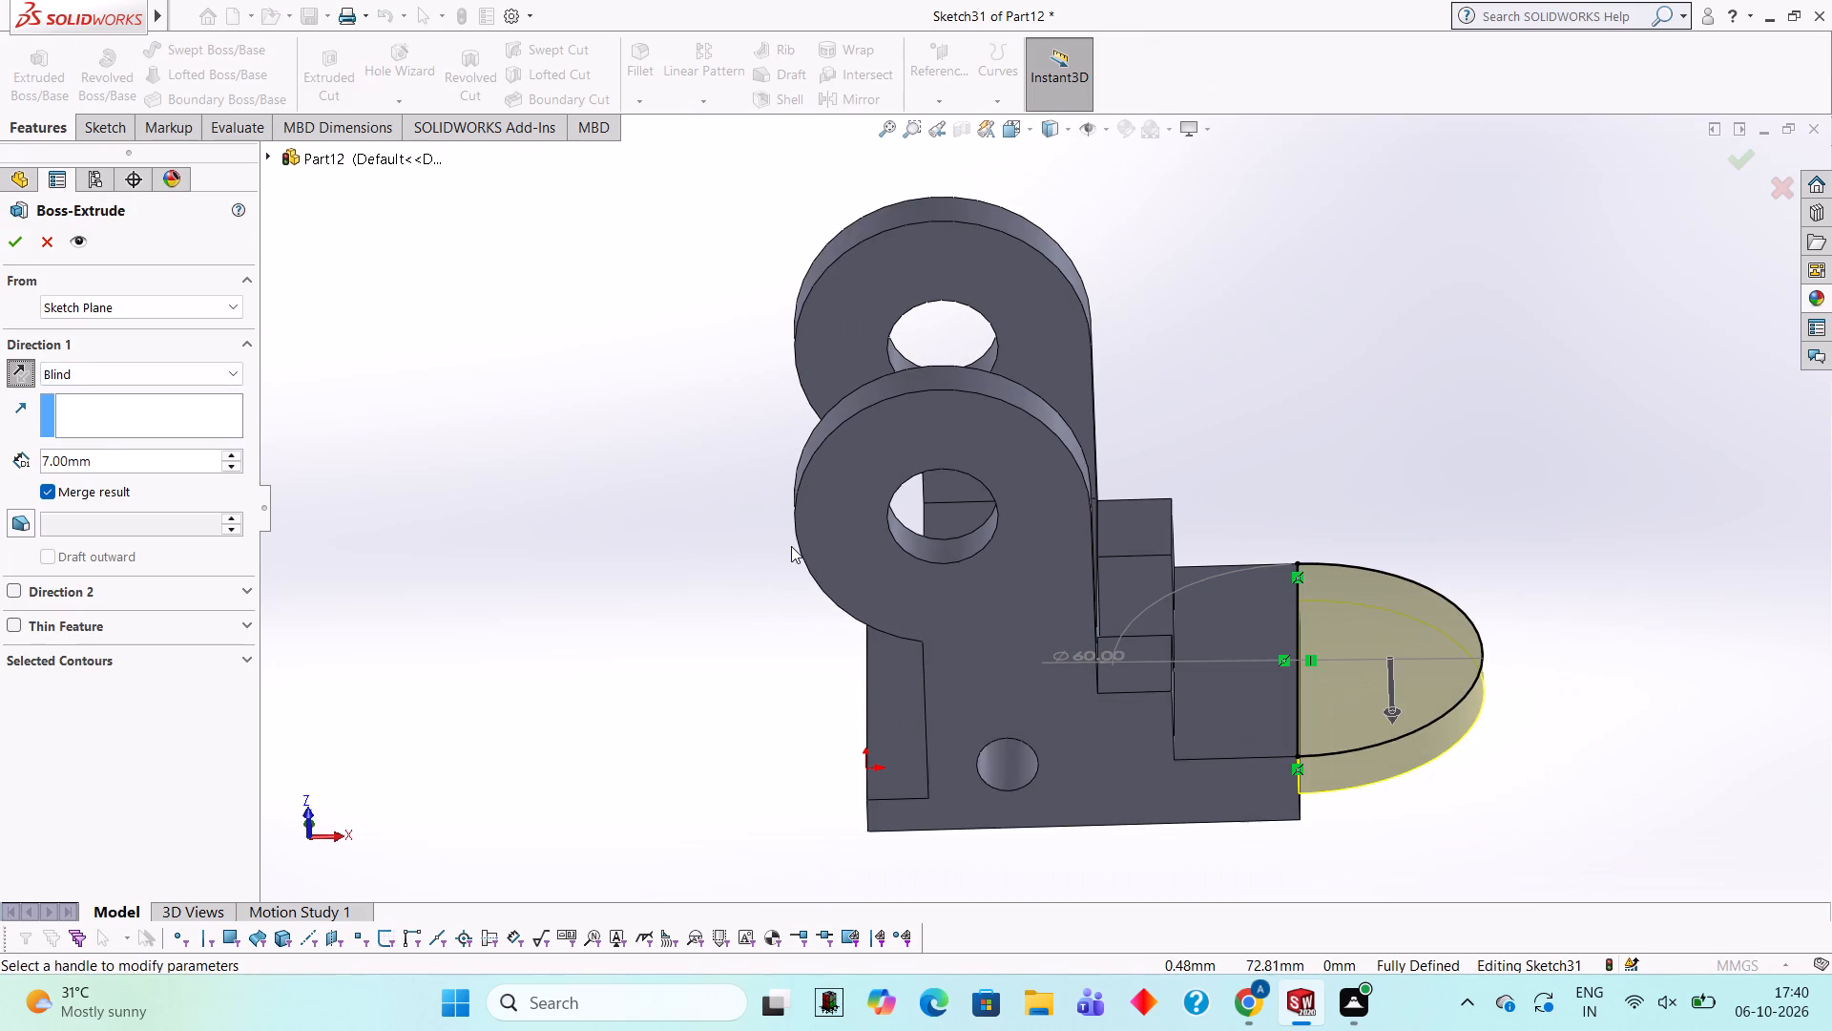
click(114, 470)
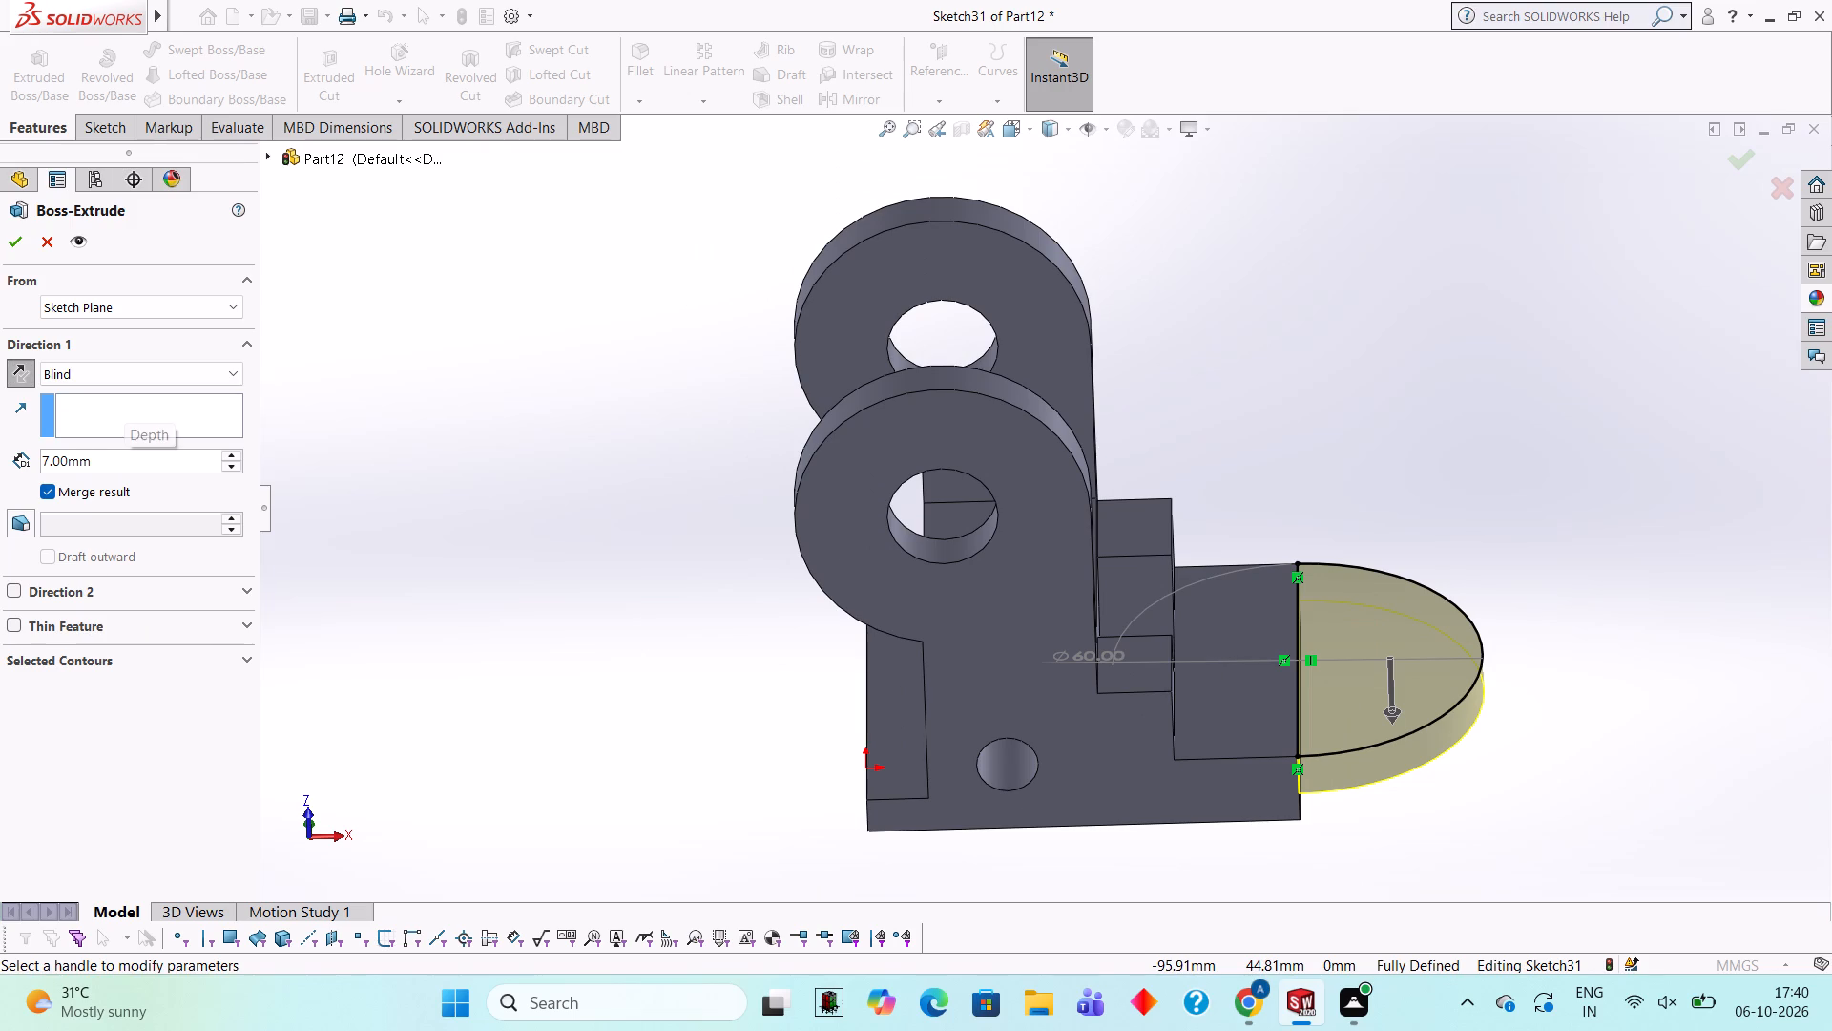
key(BackSpace)
key(BackSpace)
key(BackSpace)
key(BackSpace)
key(BackSpace)
key(BackSpace)
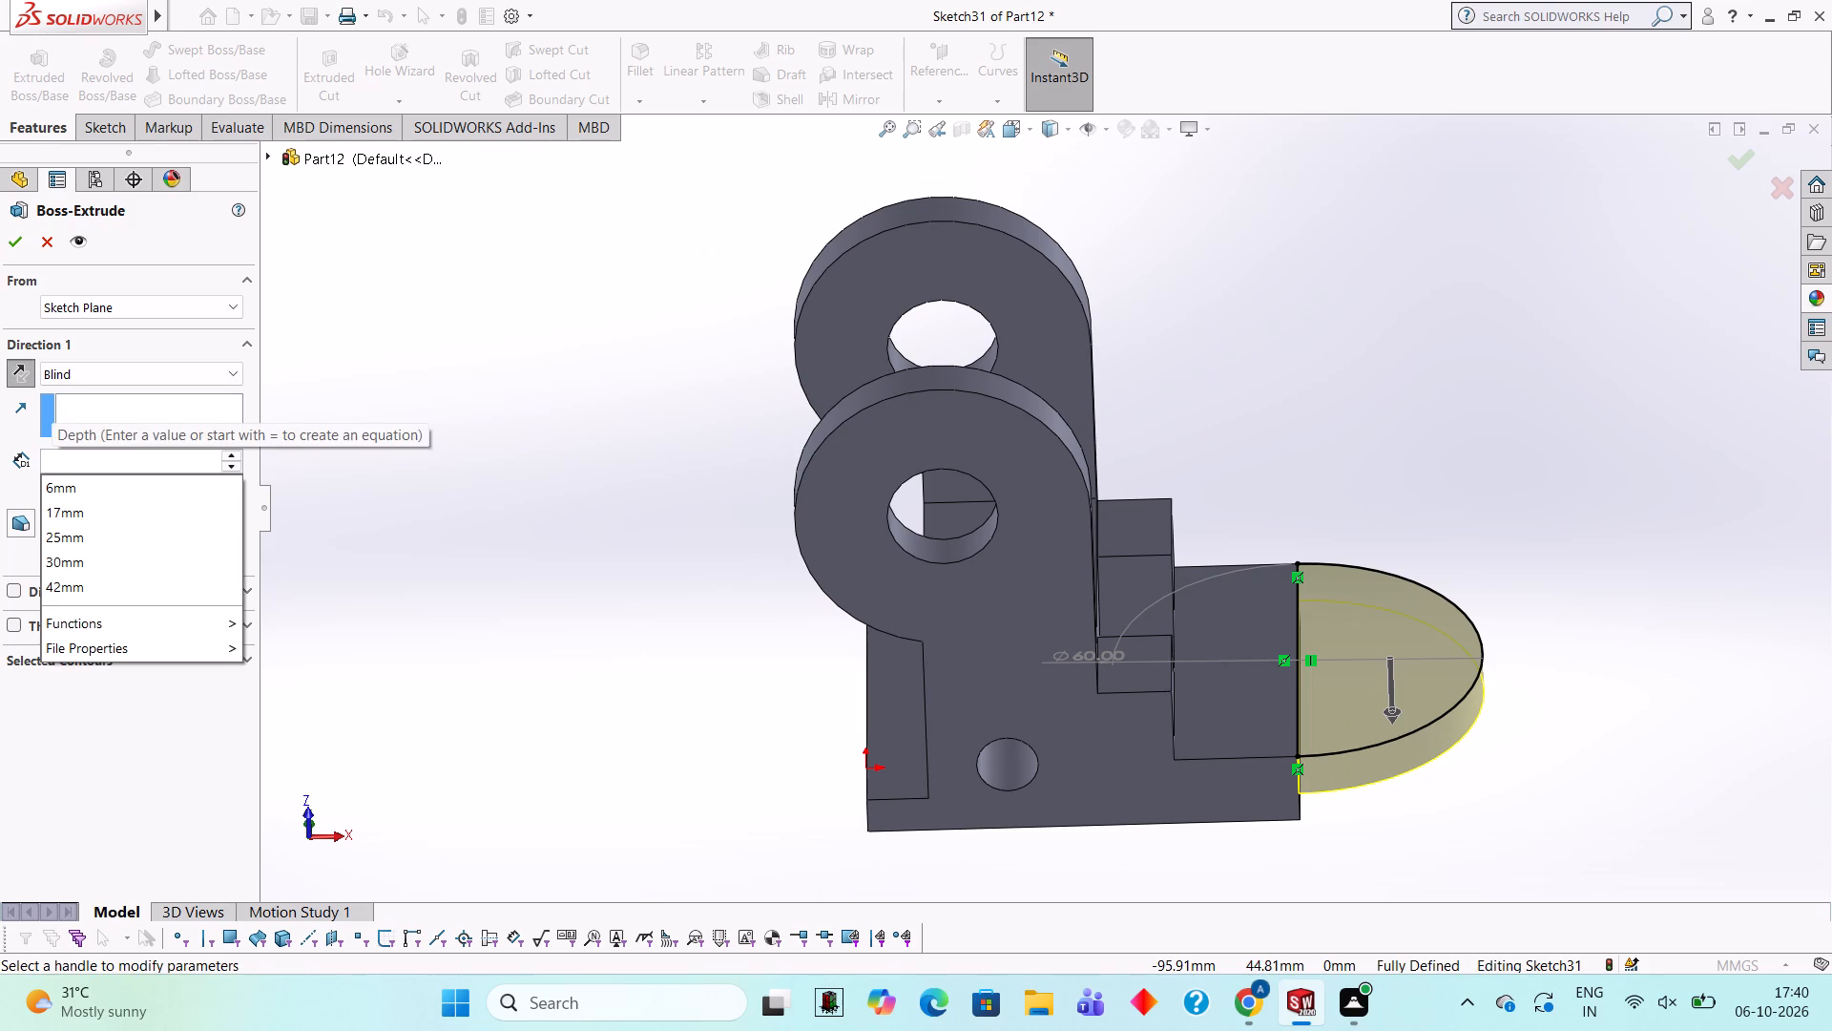
text(12)
key(Return)
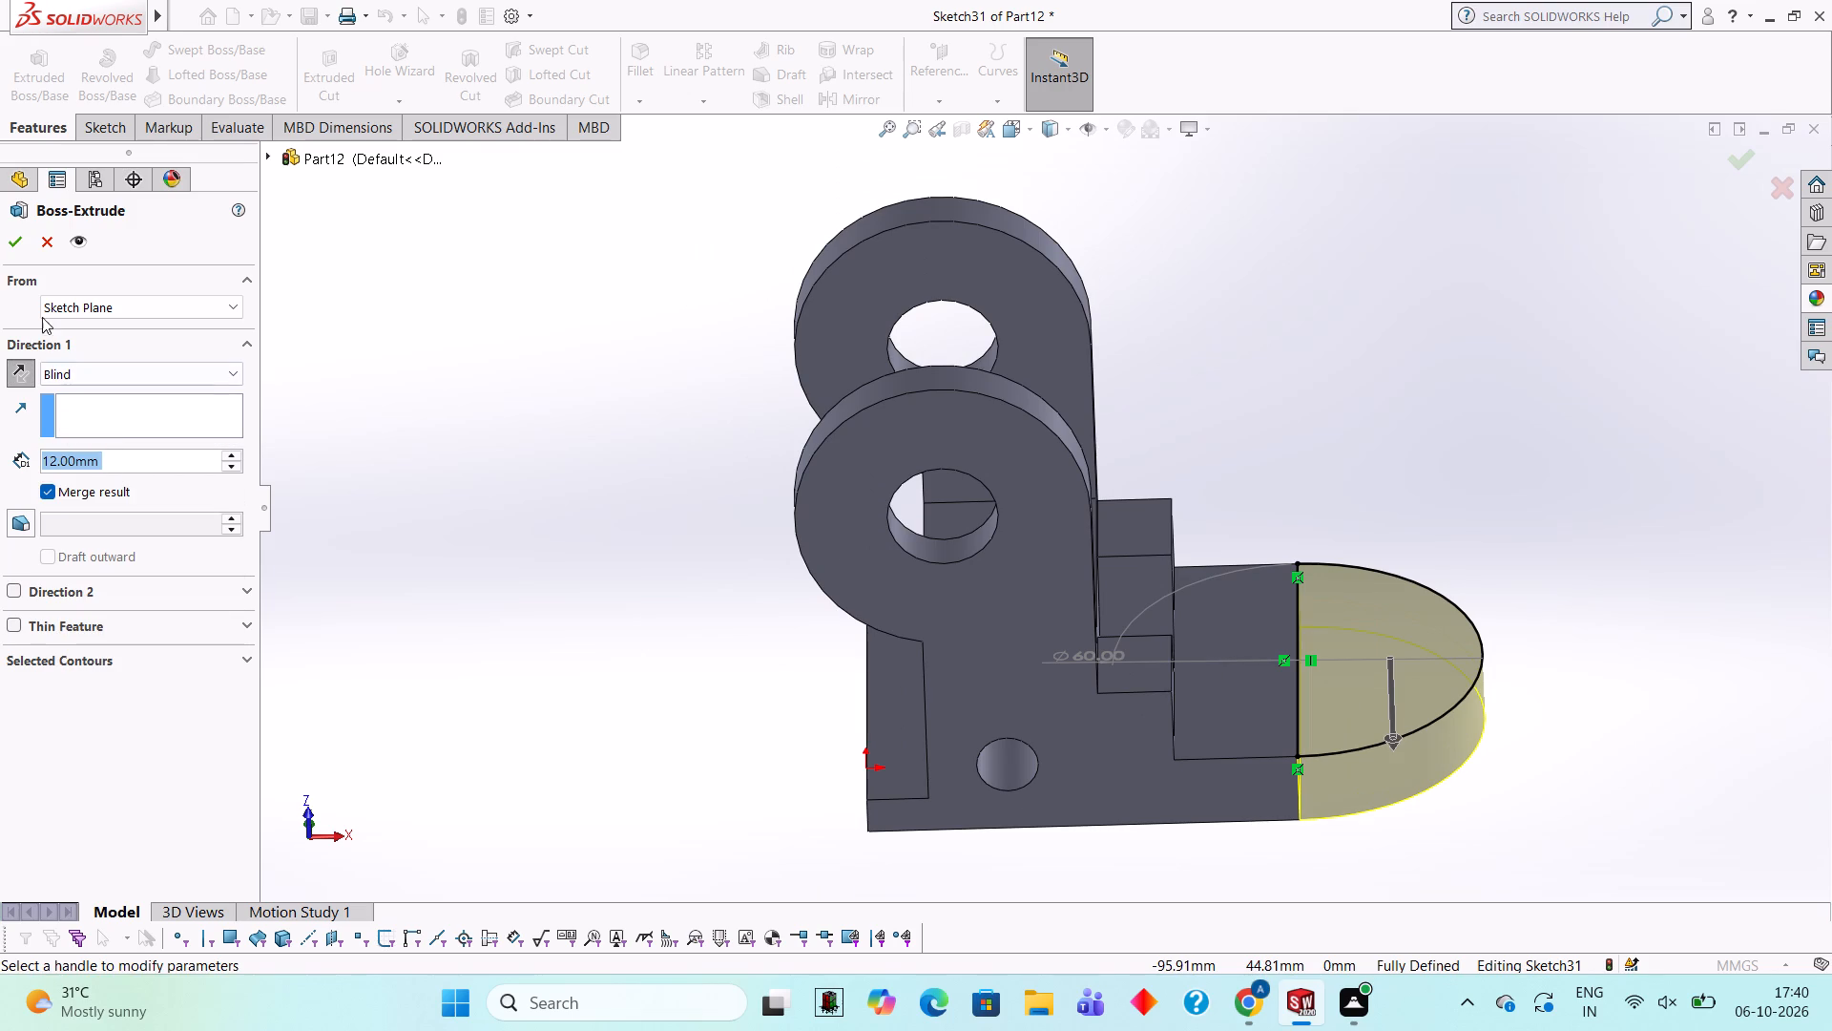
click(17, 237)
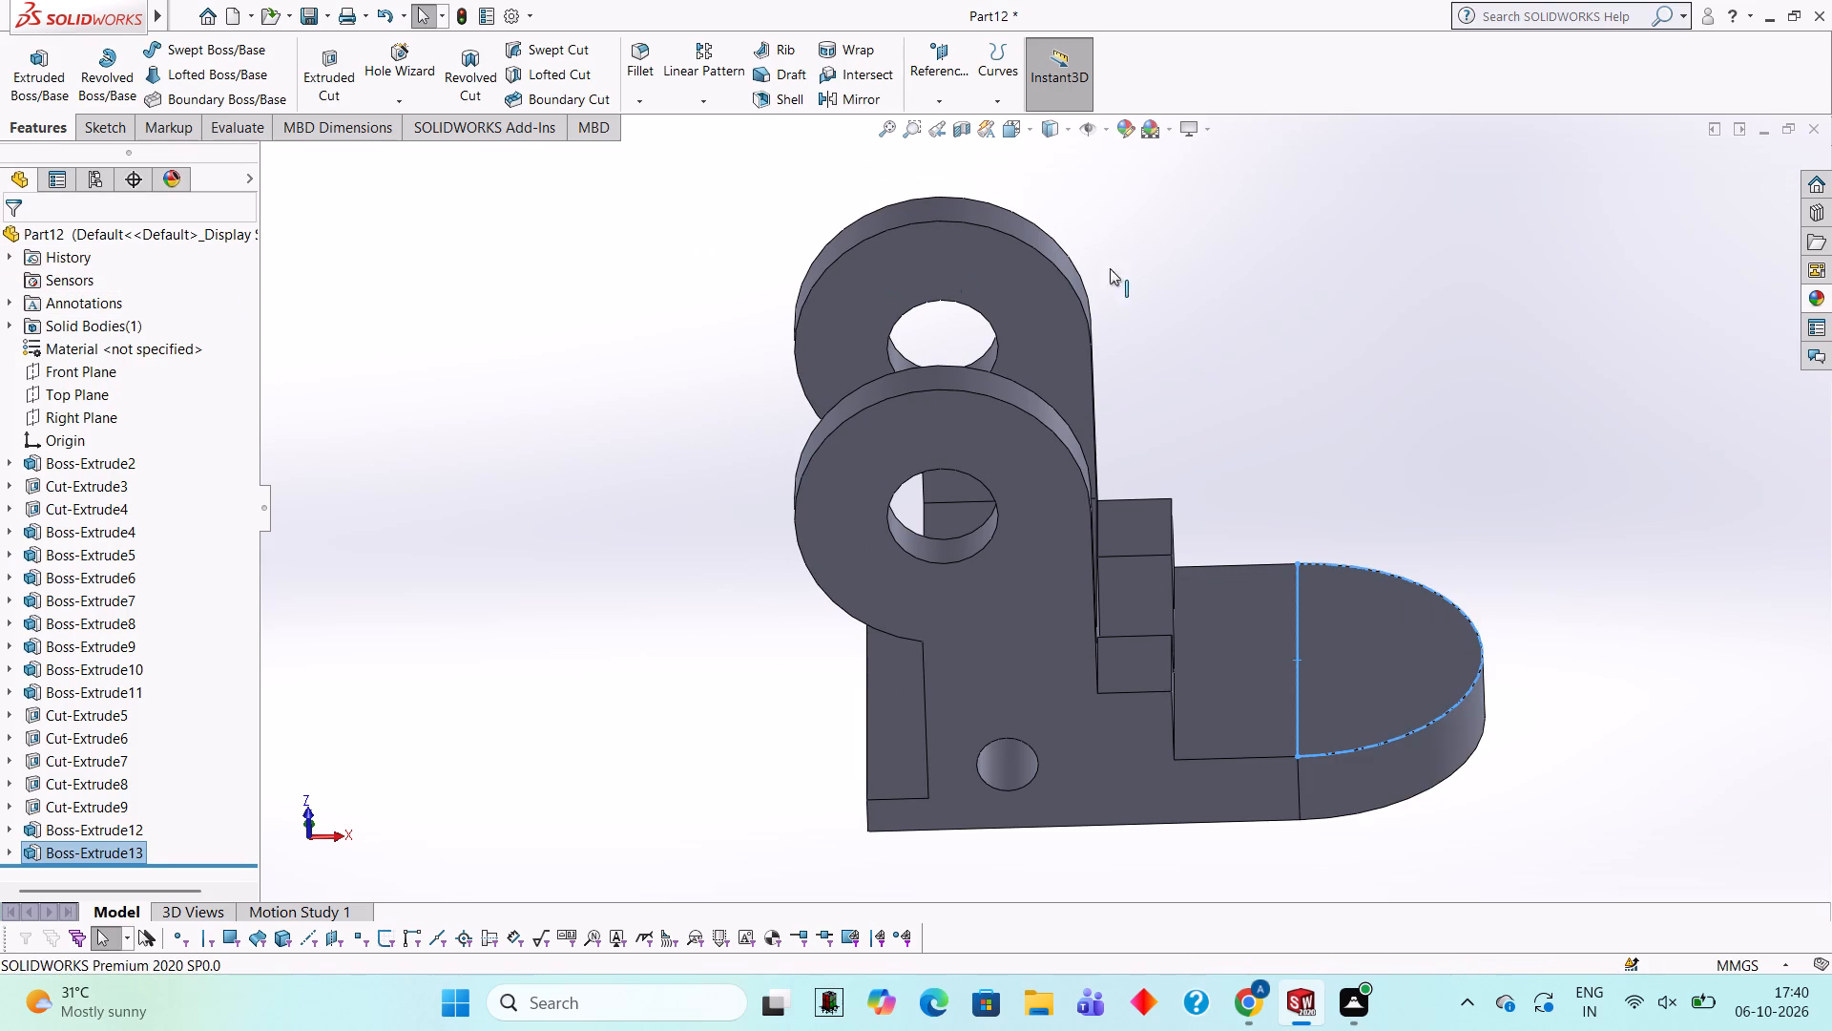
click(1293, 325)
Start a sketch on the plate's wide face beside the step and draw a 16 mm diameter circle concentric with the rounded end.
middle_drag(1293, 325, 1297, 538)
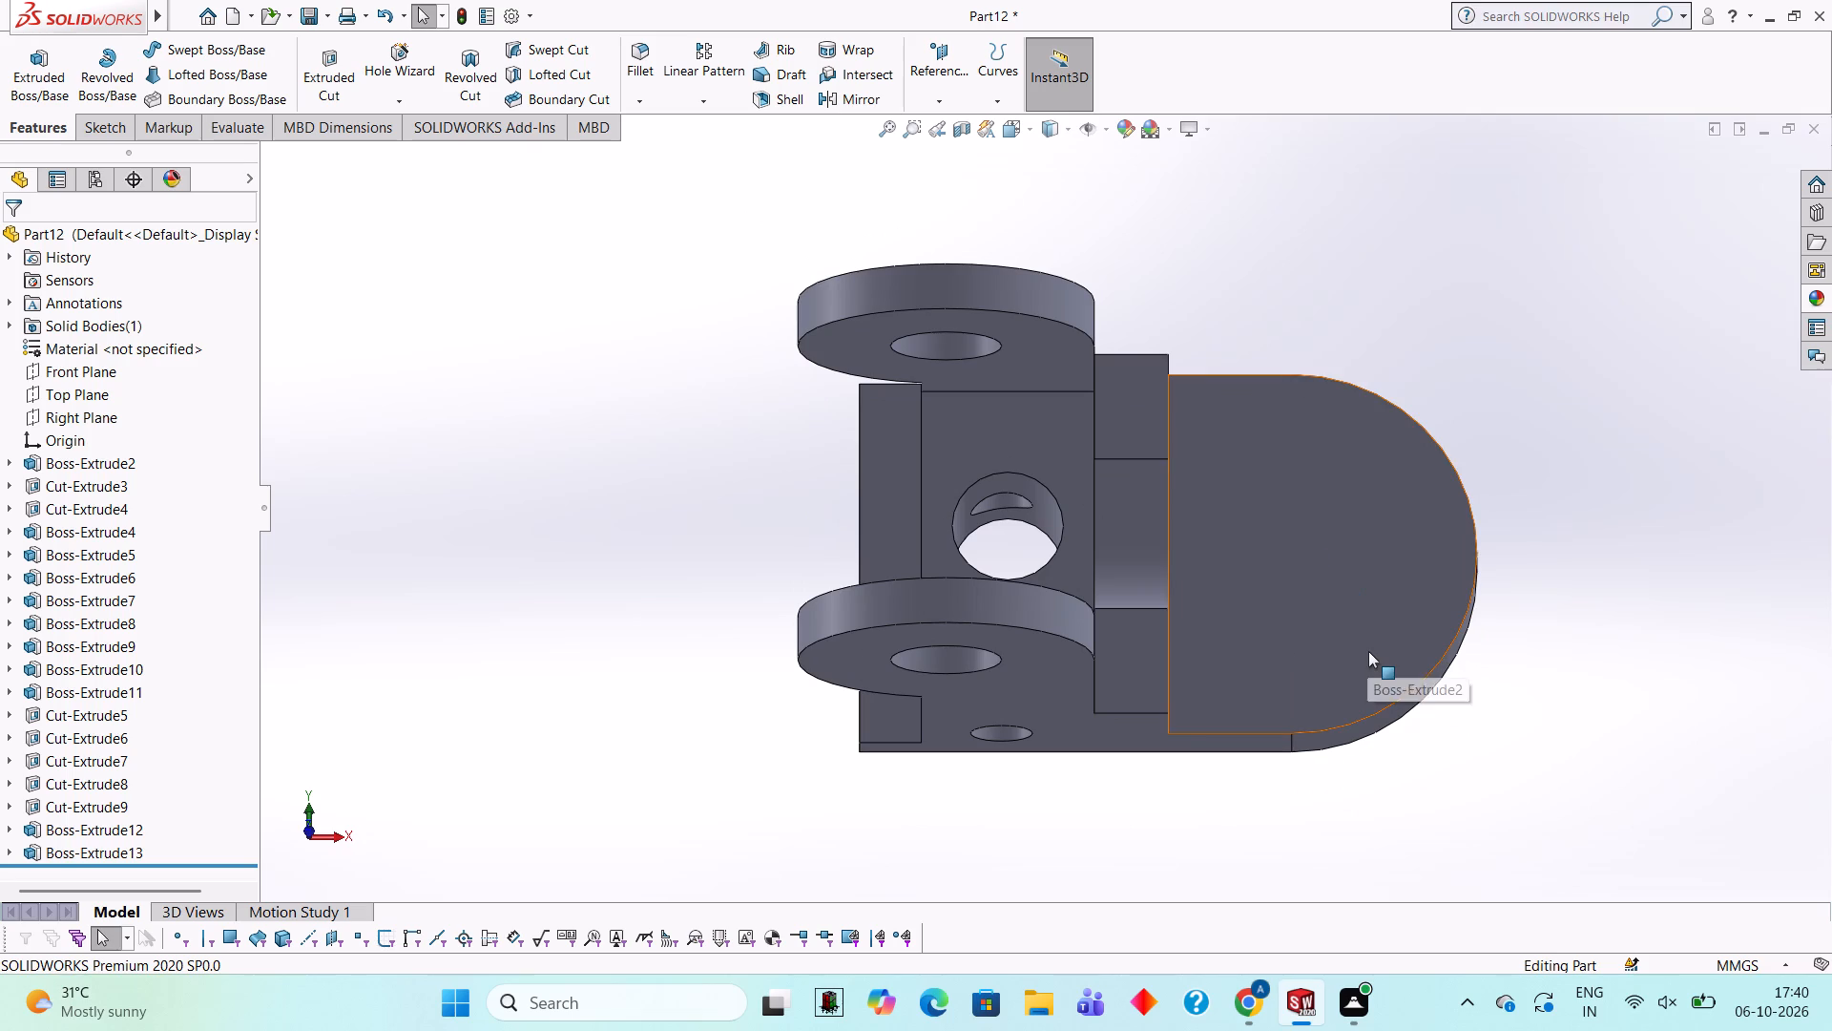
drag(1322, 574, 1317, 576)
drag(1317, 576, 1309, 576)
click(1087, 390)
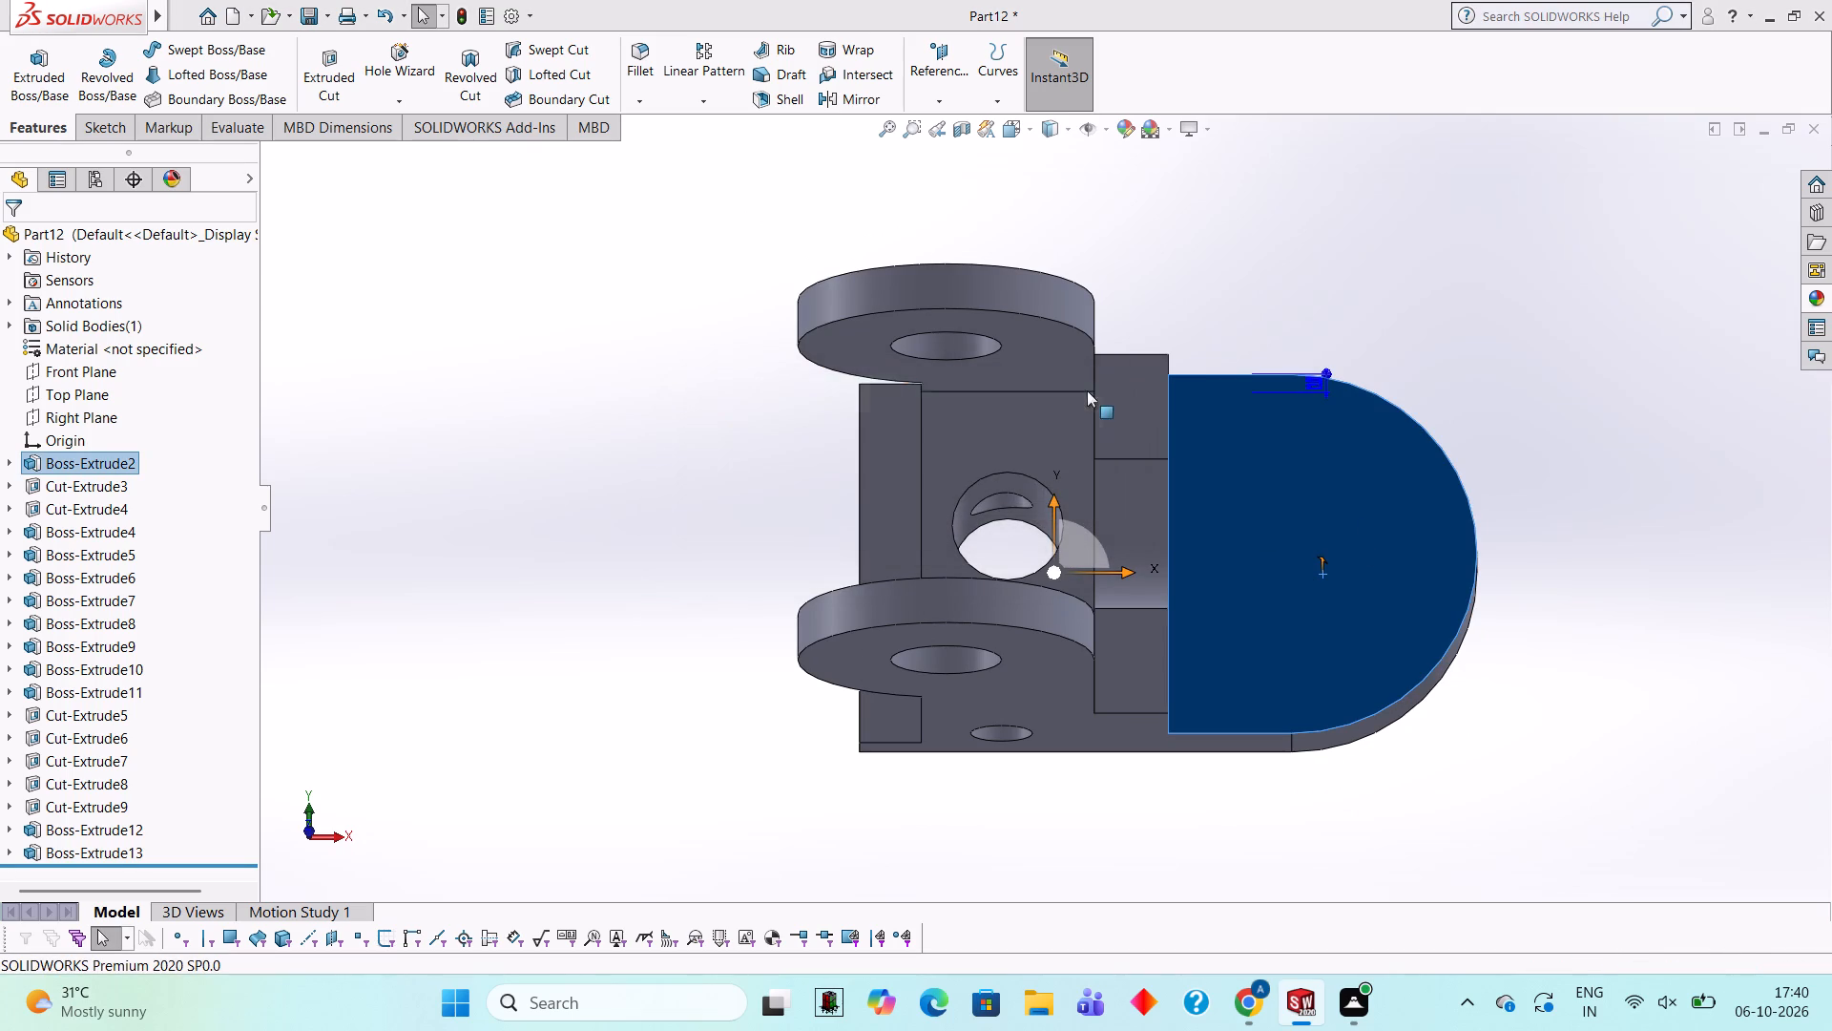
middle_drag(1424, 381, 1426, 507)
scroll(1201, 343, up, 2)
scroll(1207, 341, down, 4)
key(Escape)
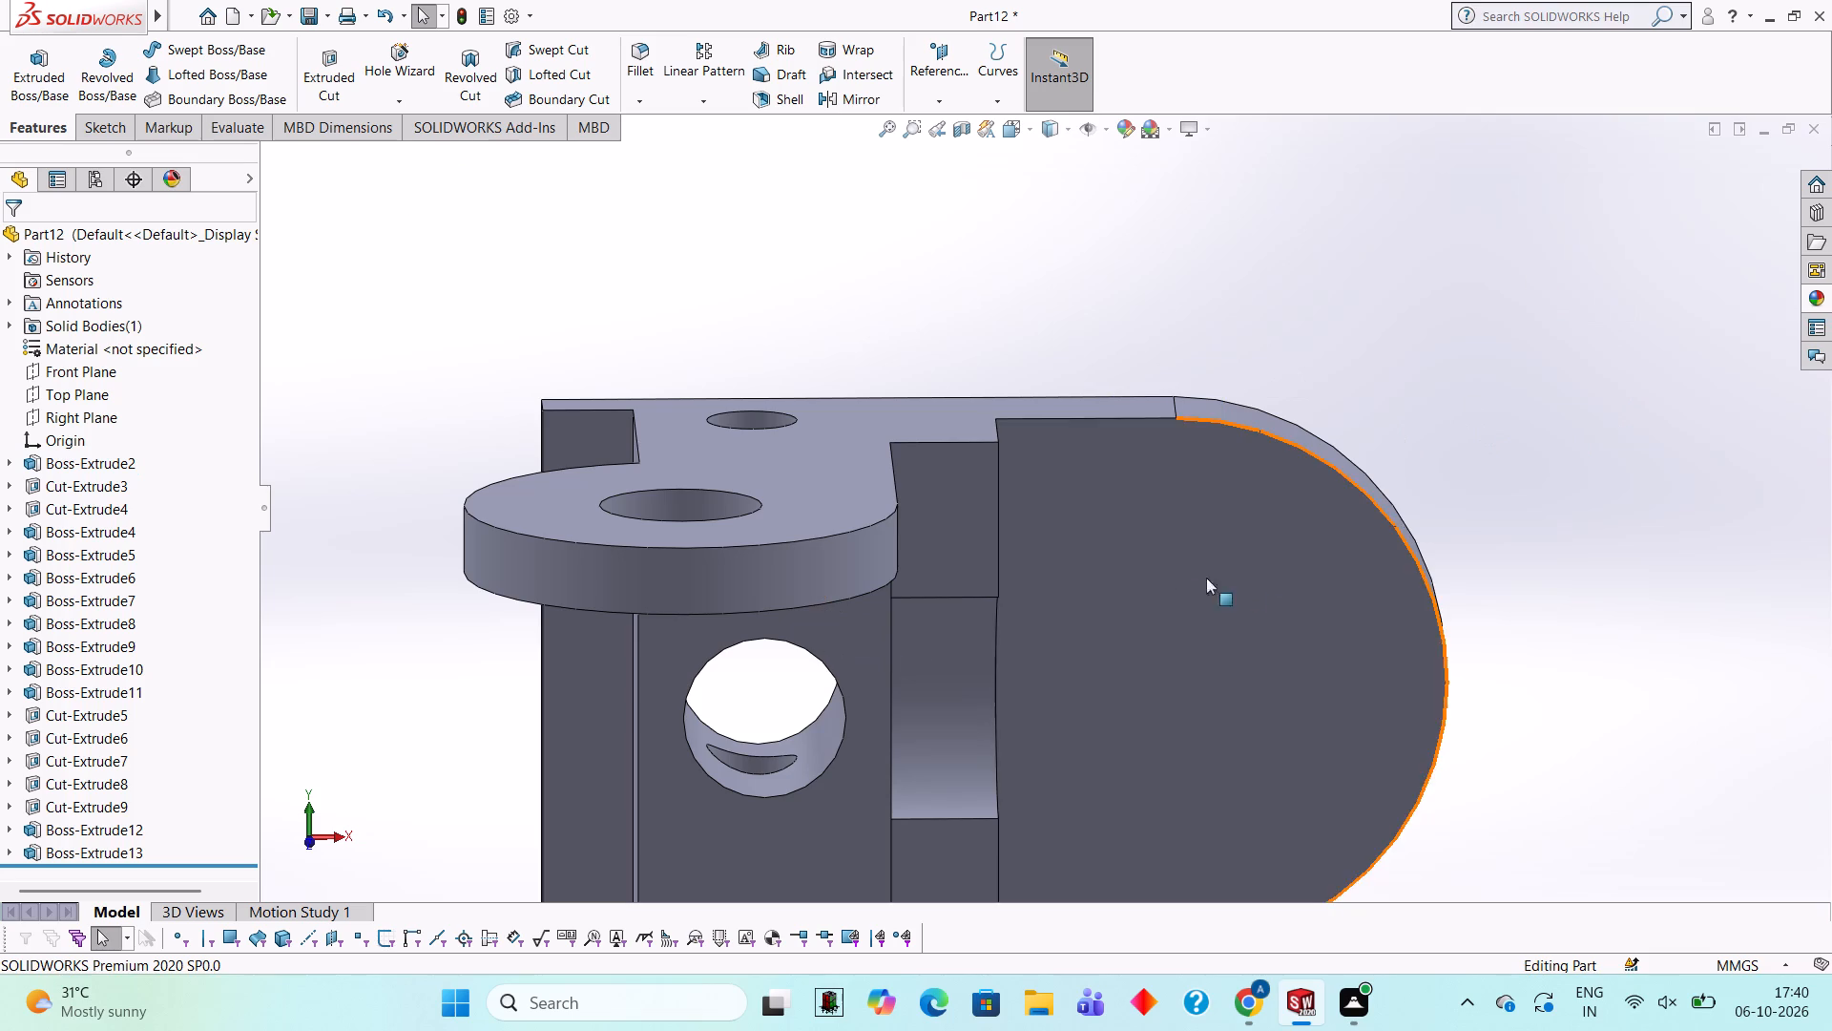
click(1176, 572)
click(1257, 507)
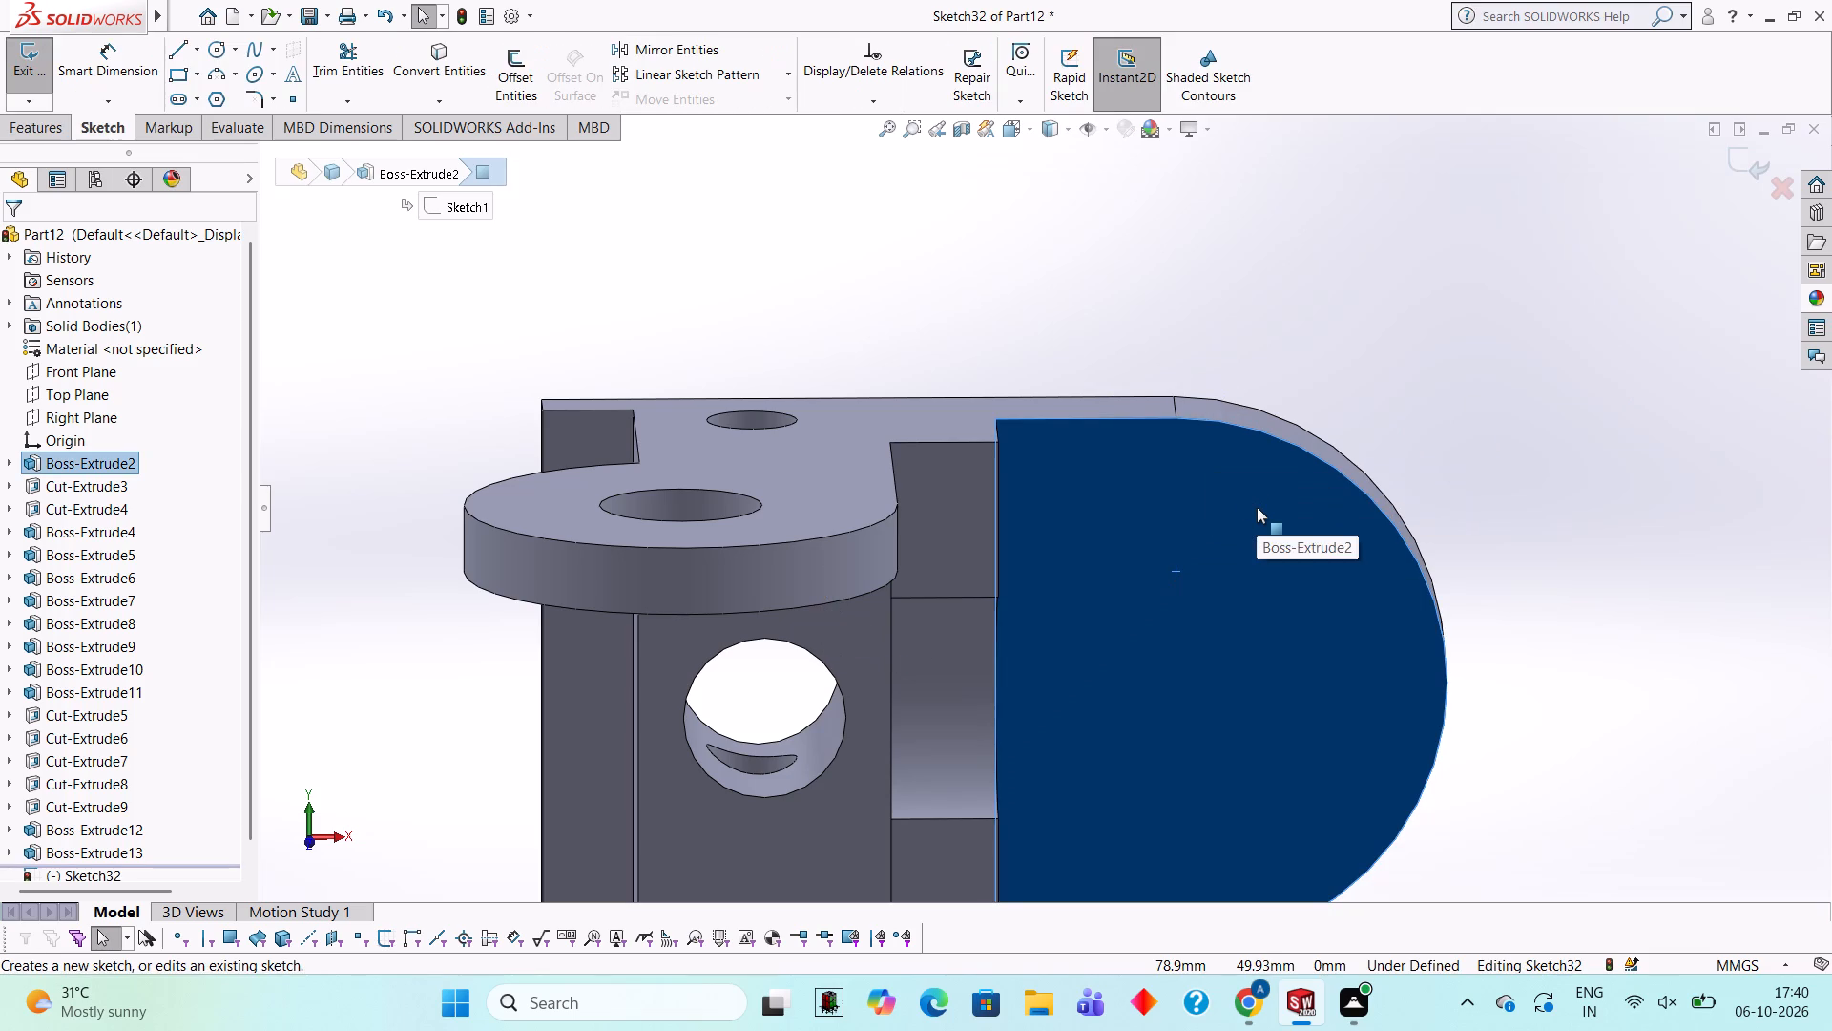
key(ctrl+8)
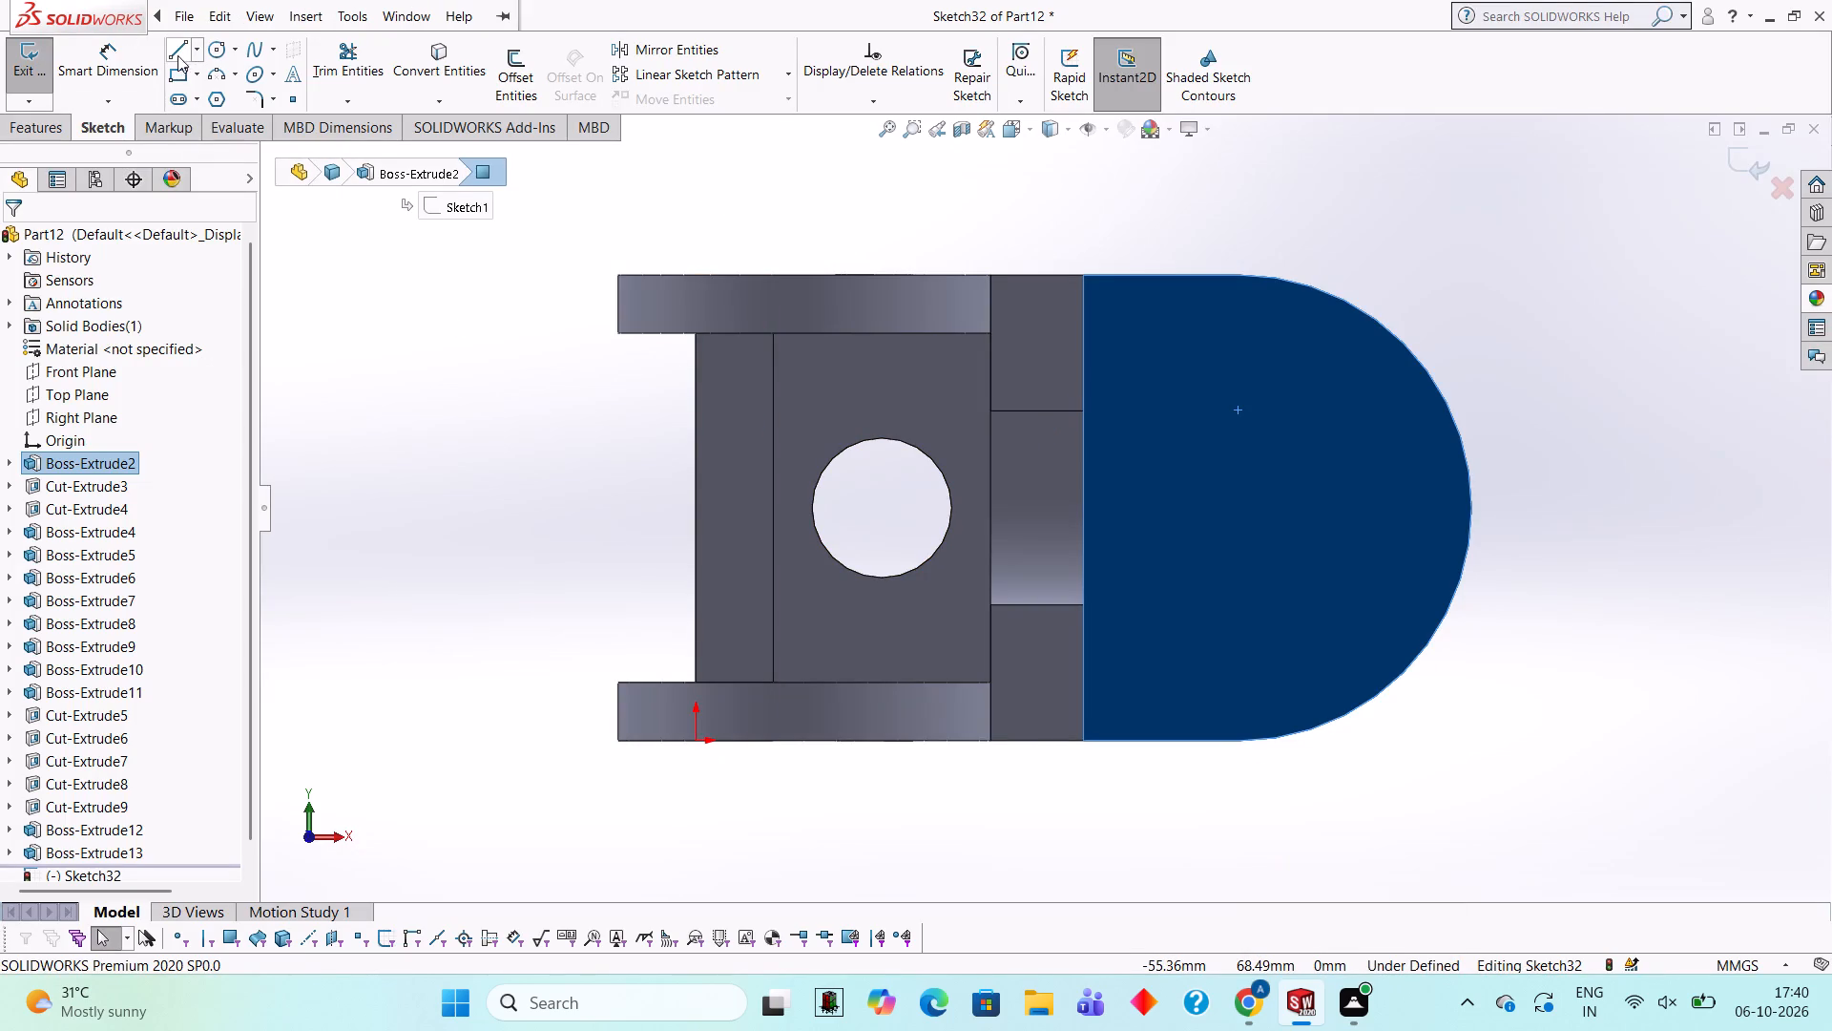
click(224, 49)
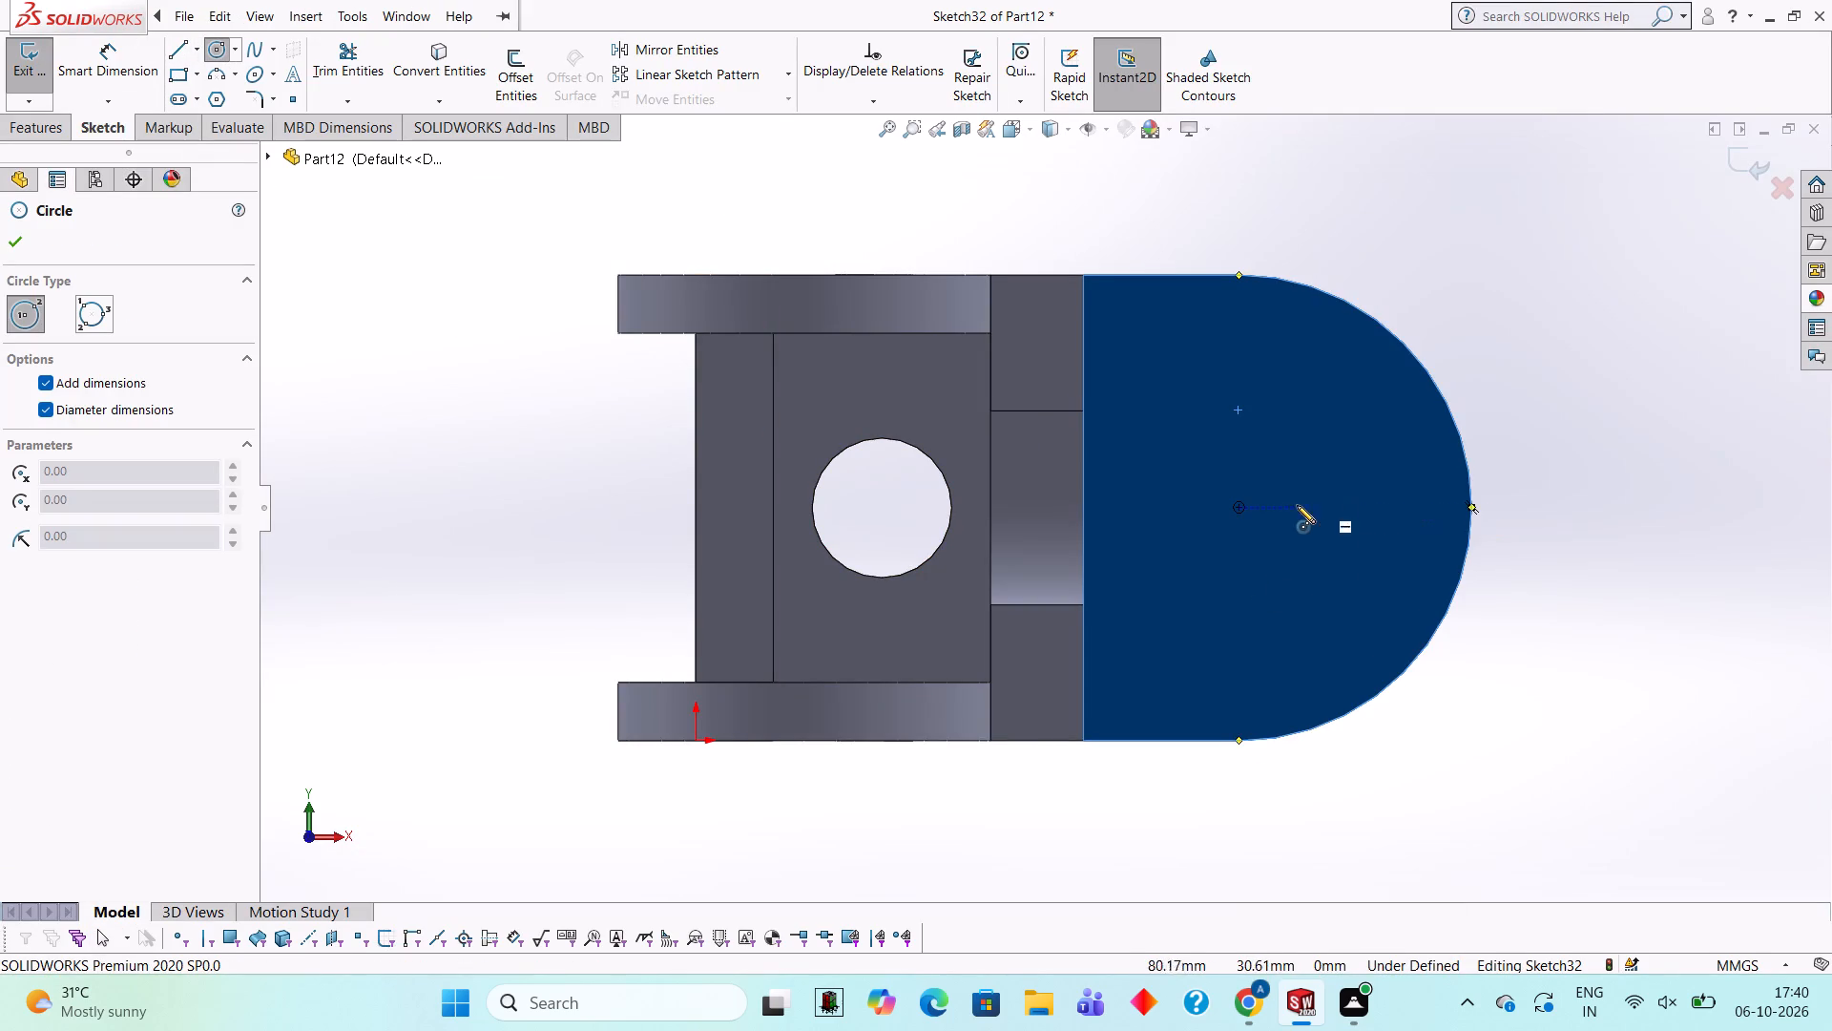
click(1239, 504)
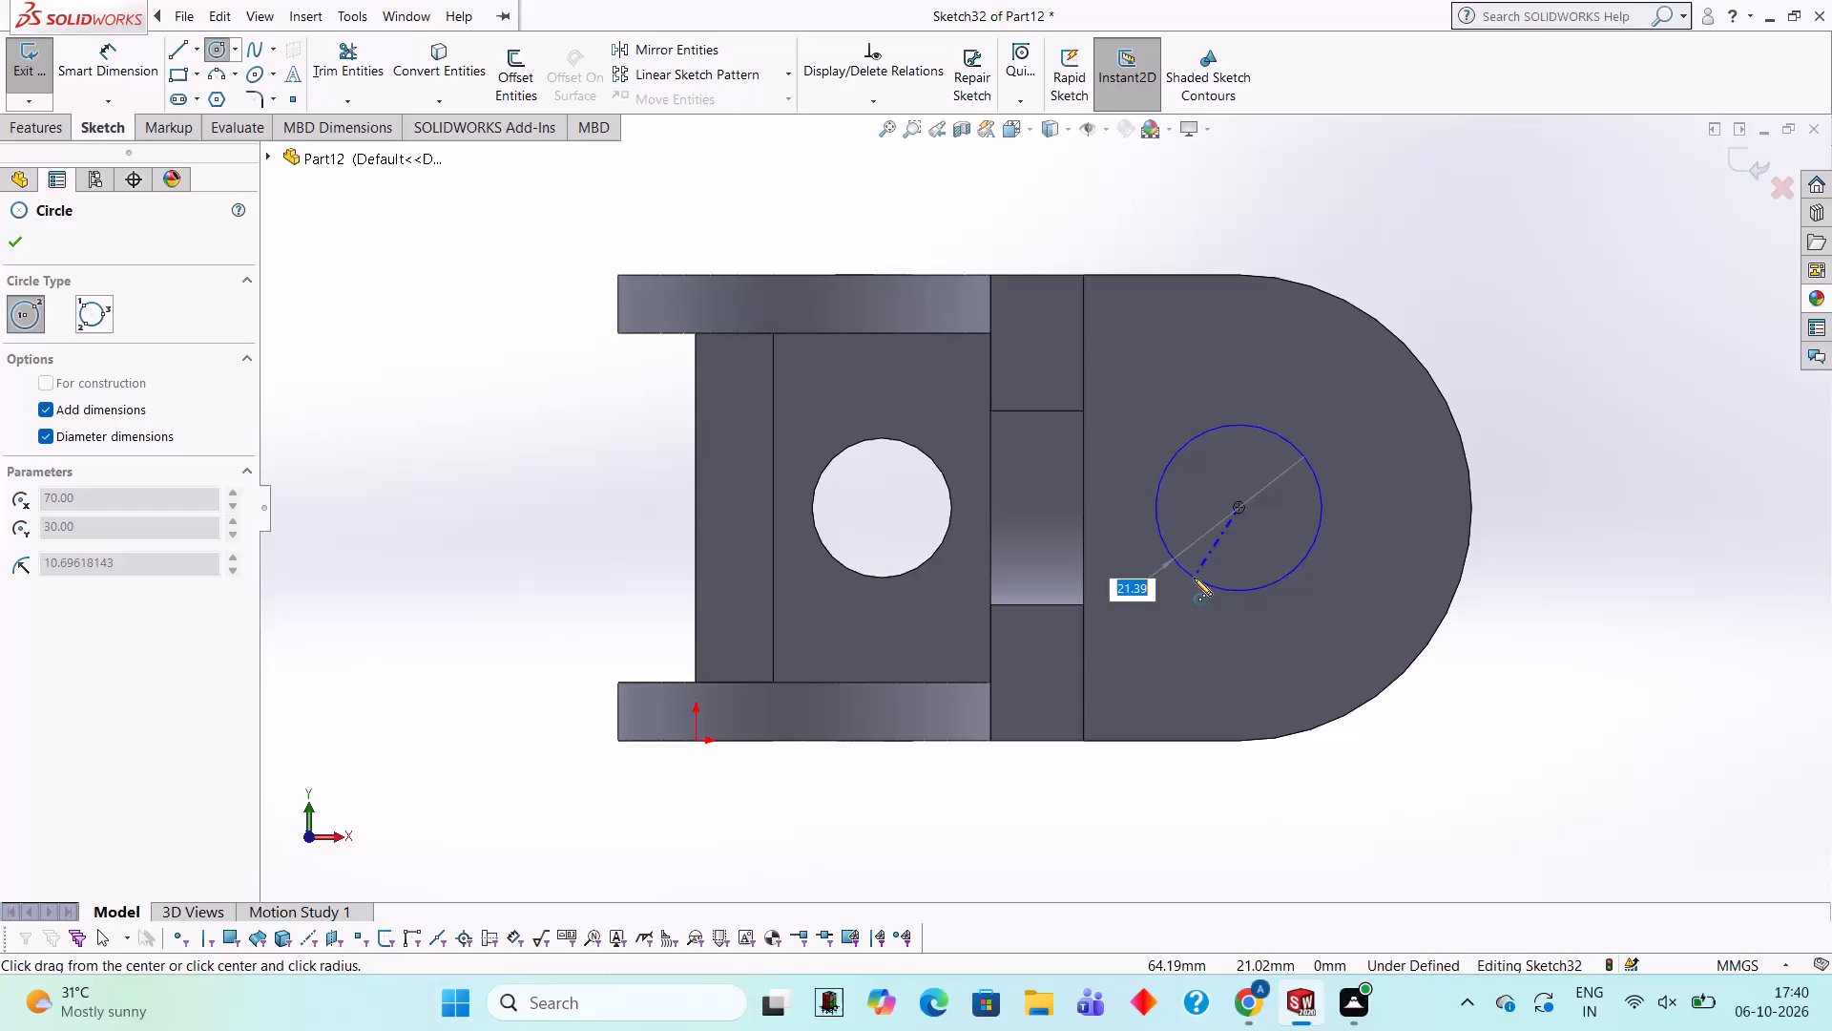
text(16)
key(Return)
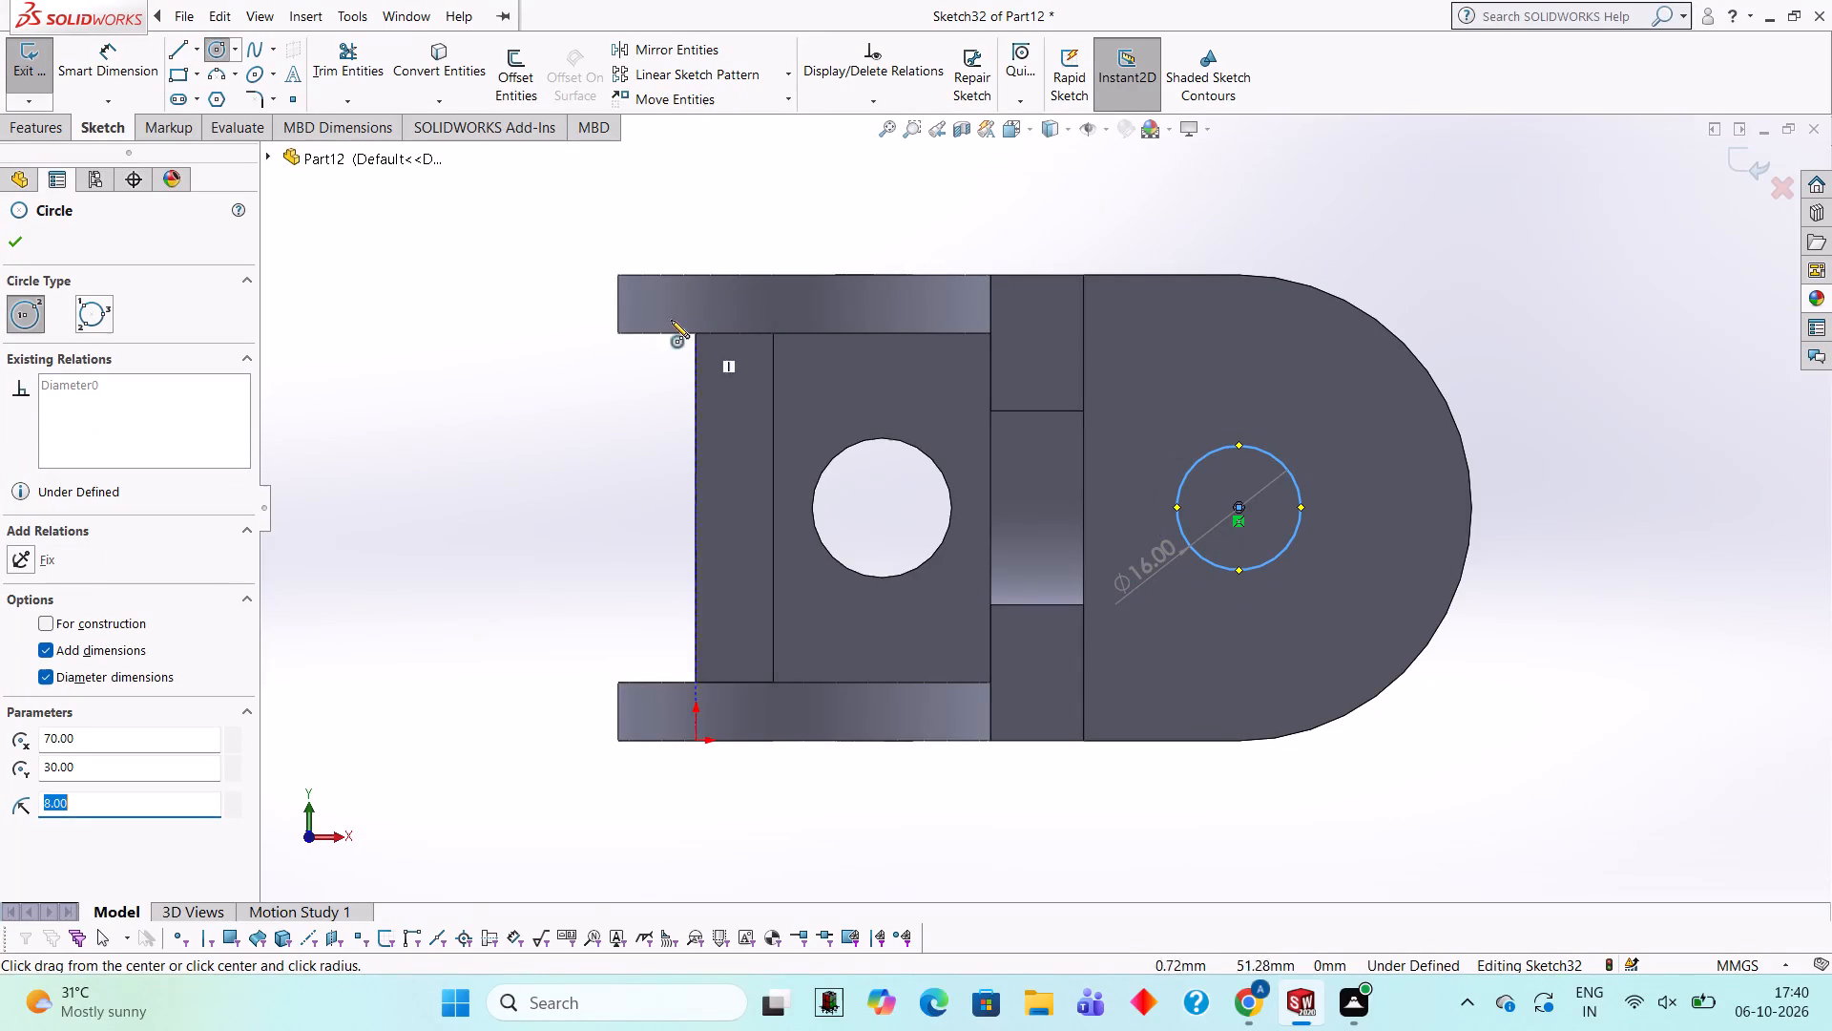
Cut the 16 mm circle 12 mm deep as a blind extruded cut through the rounded end of the plate.
click(30, 120)
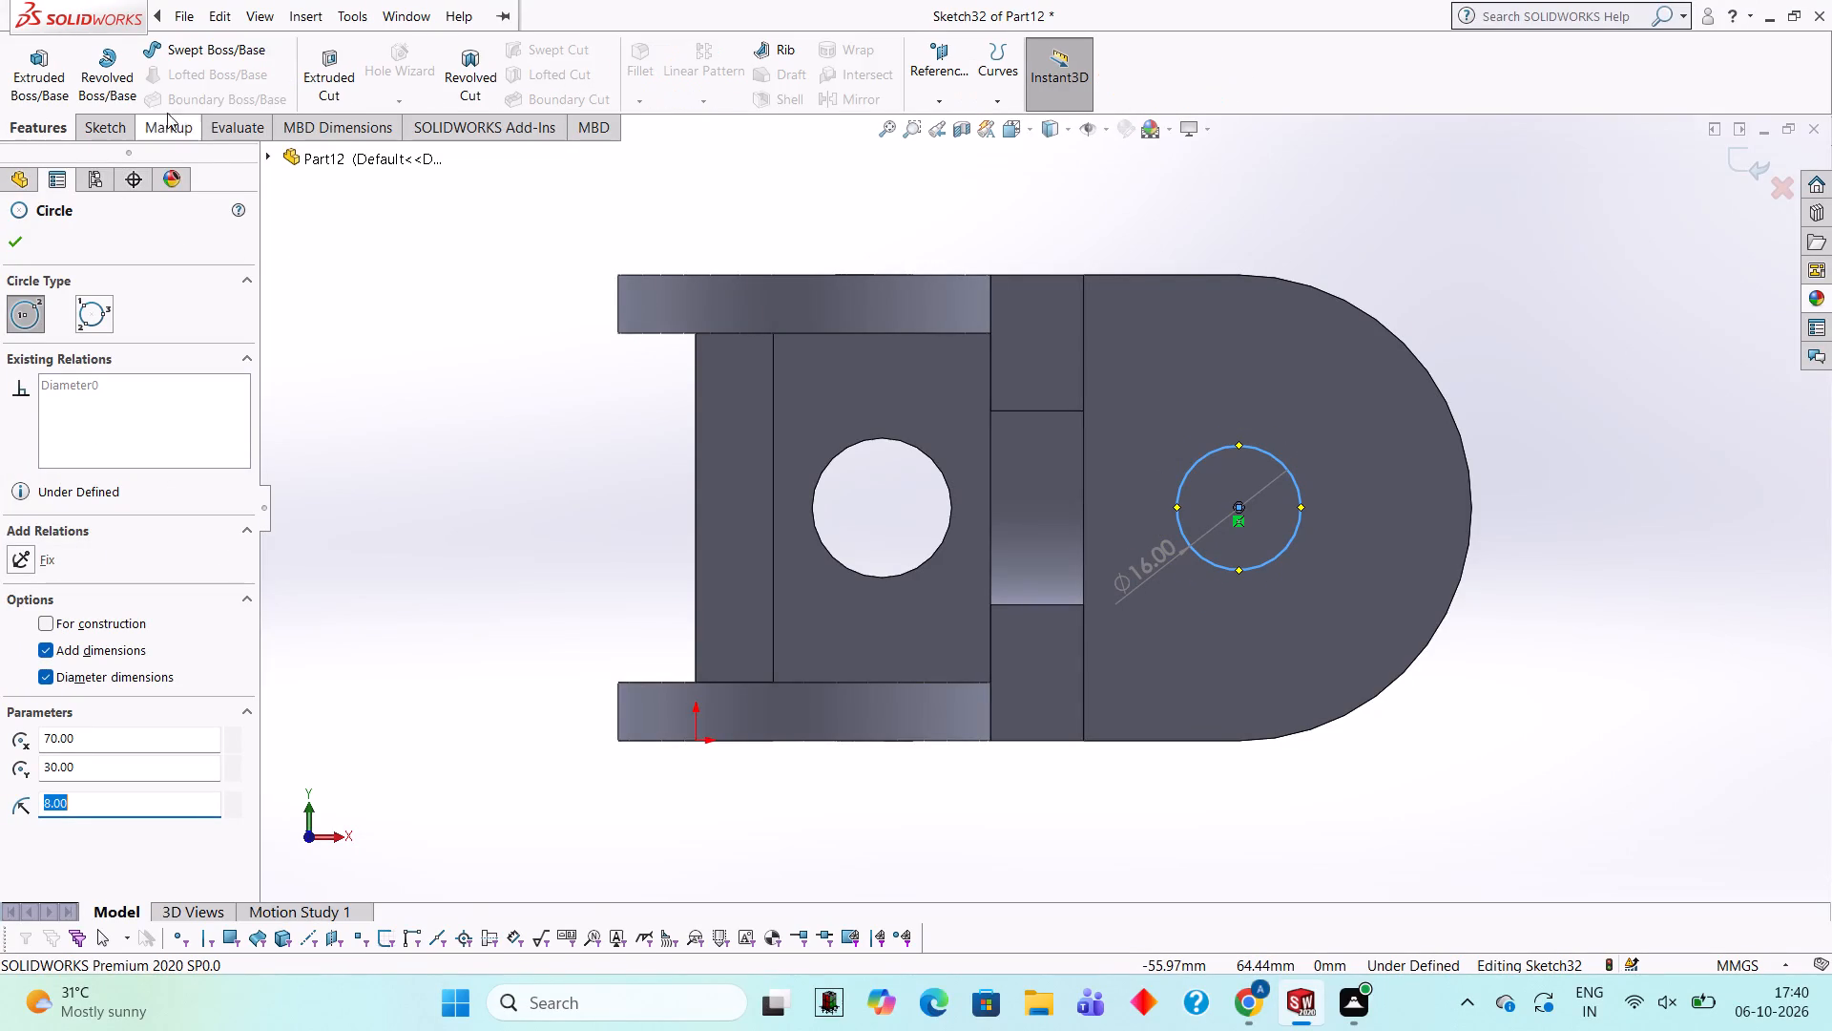
click(320, 65)
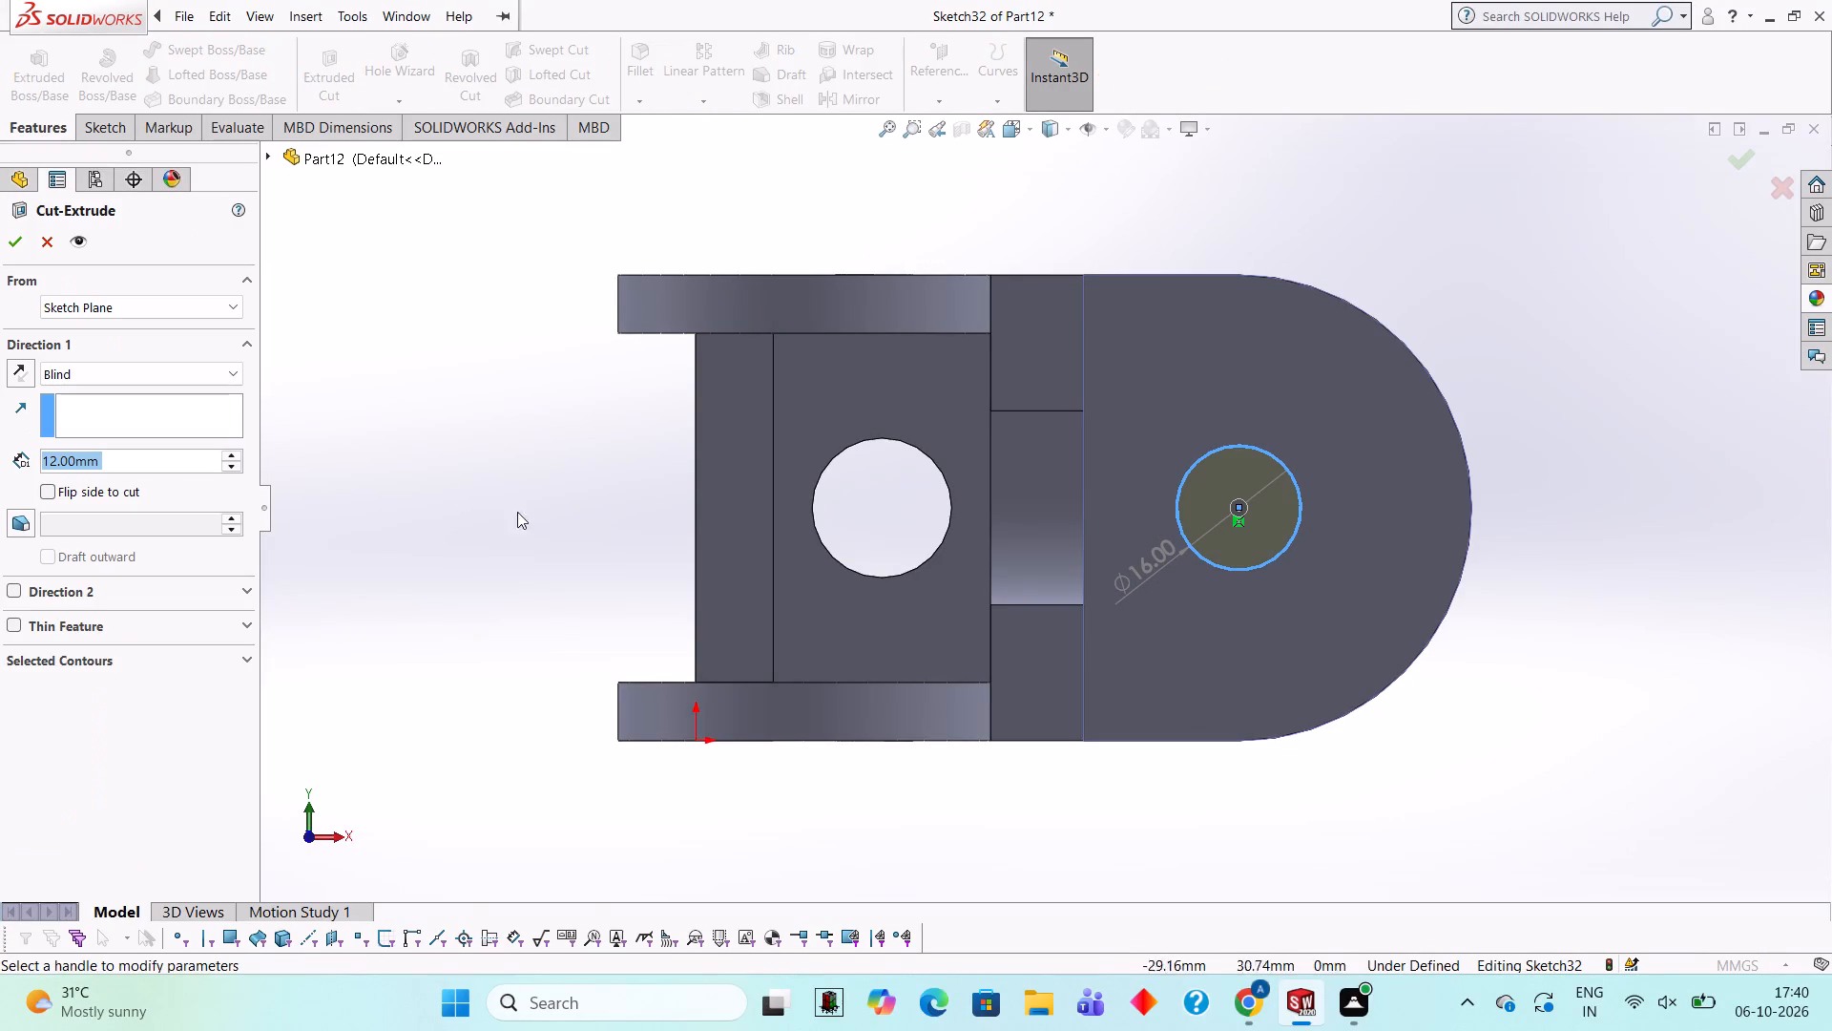
middle_drag(849, 786, 866, 500)
scroll(1418, 662, up, 1)
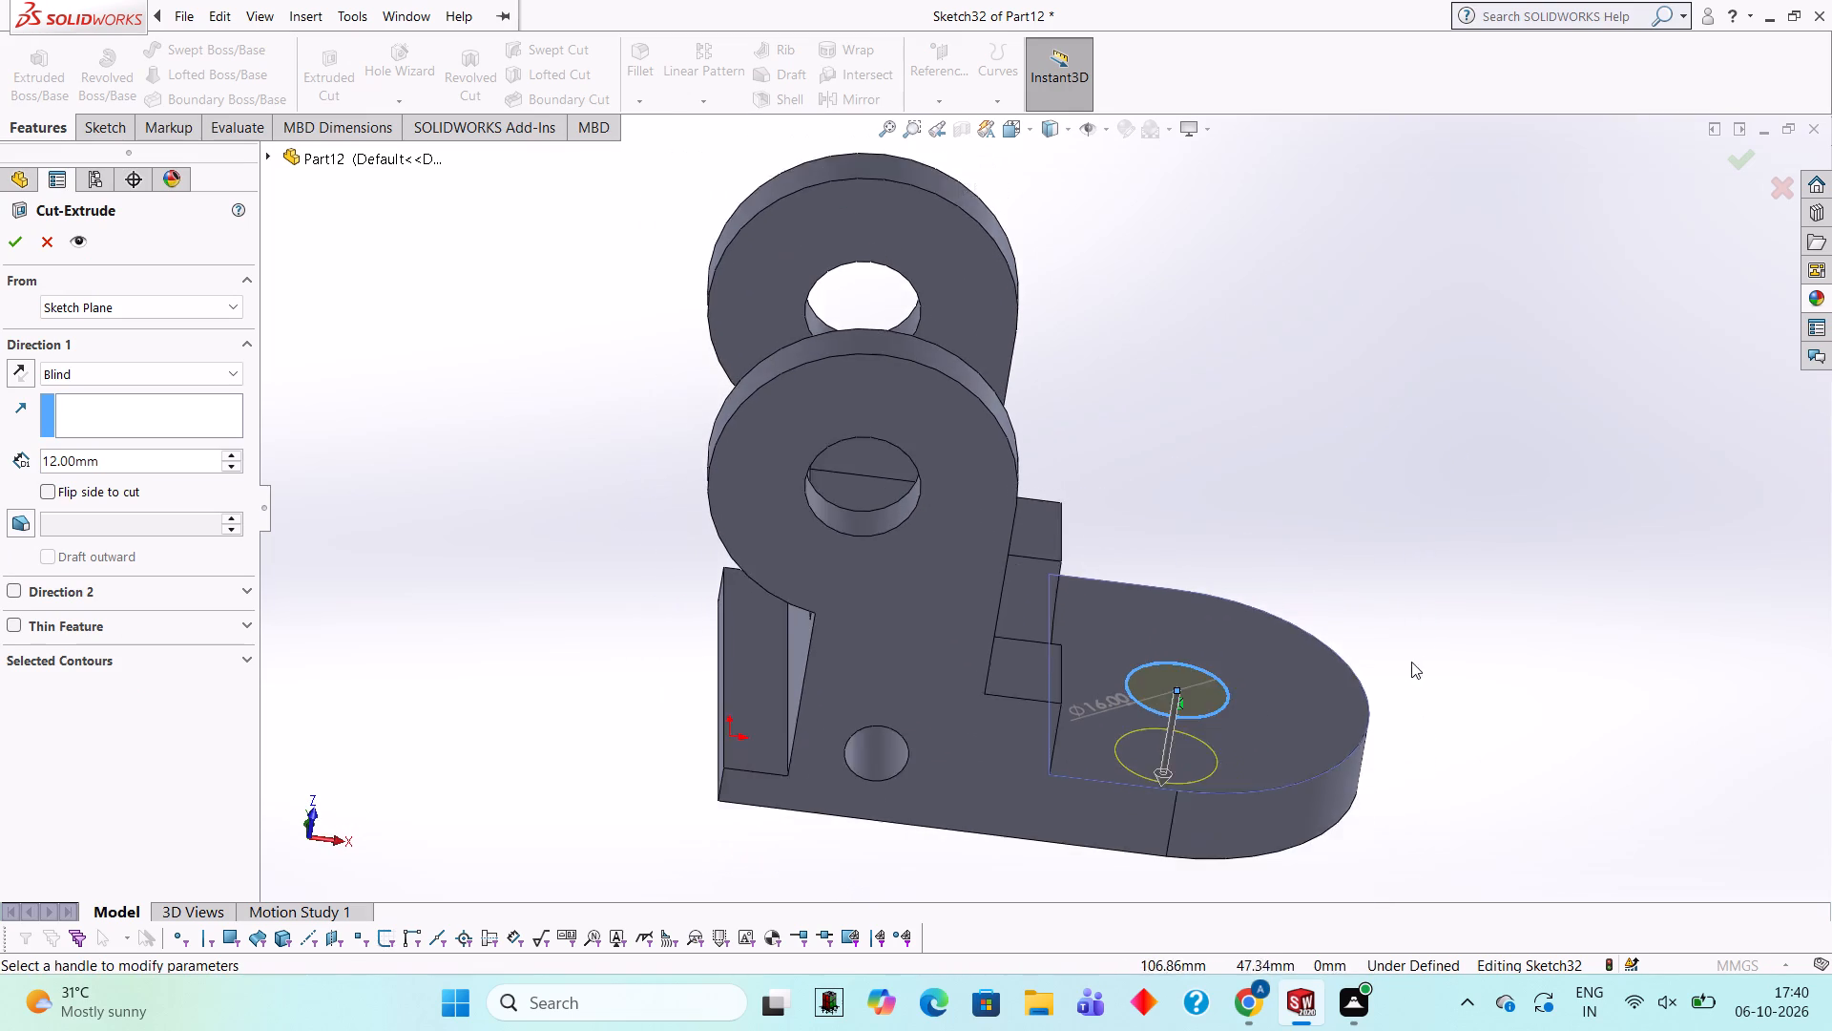
scroll(1411, 662, up, 1)
middle_drag(1357, 632, 1319, 450)
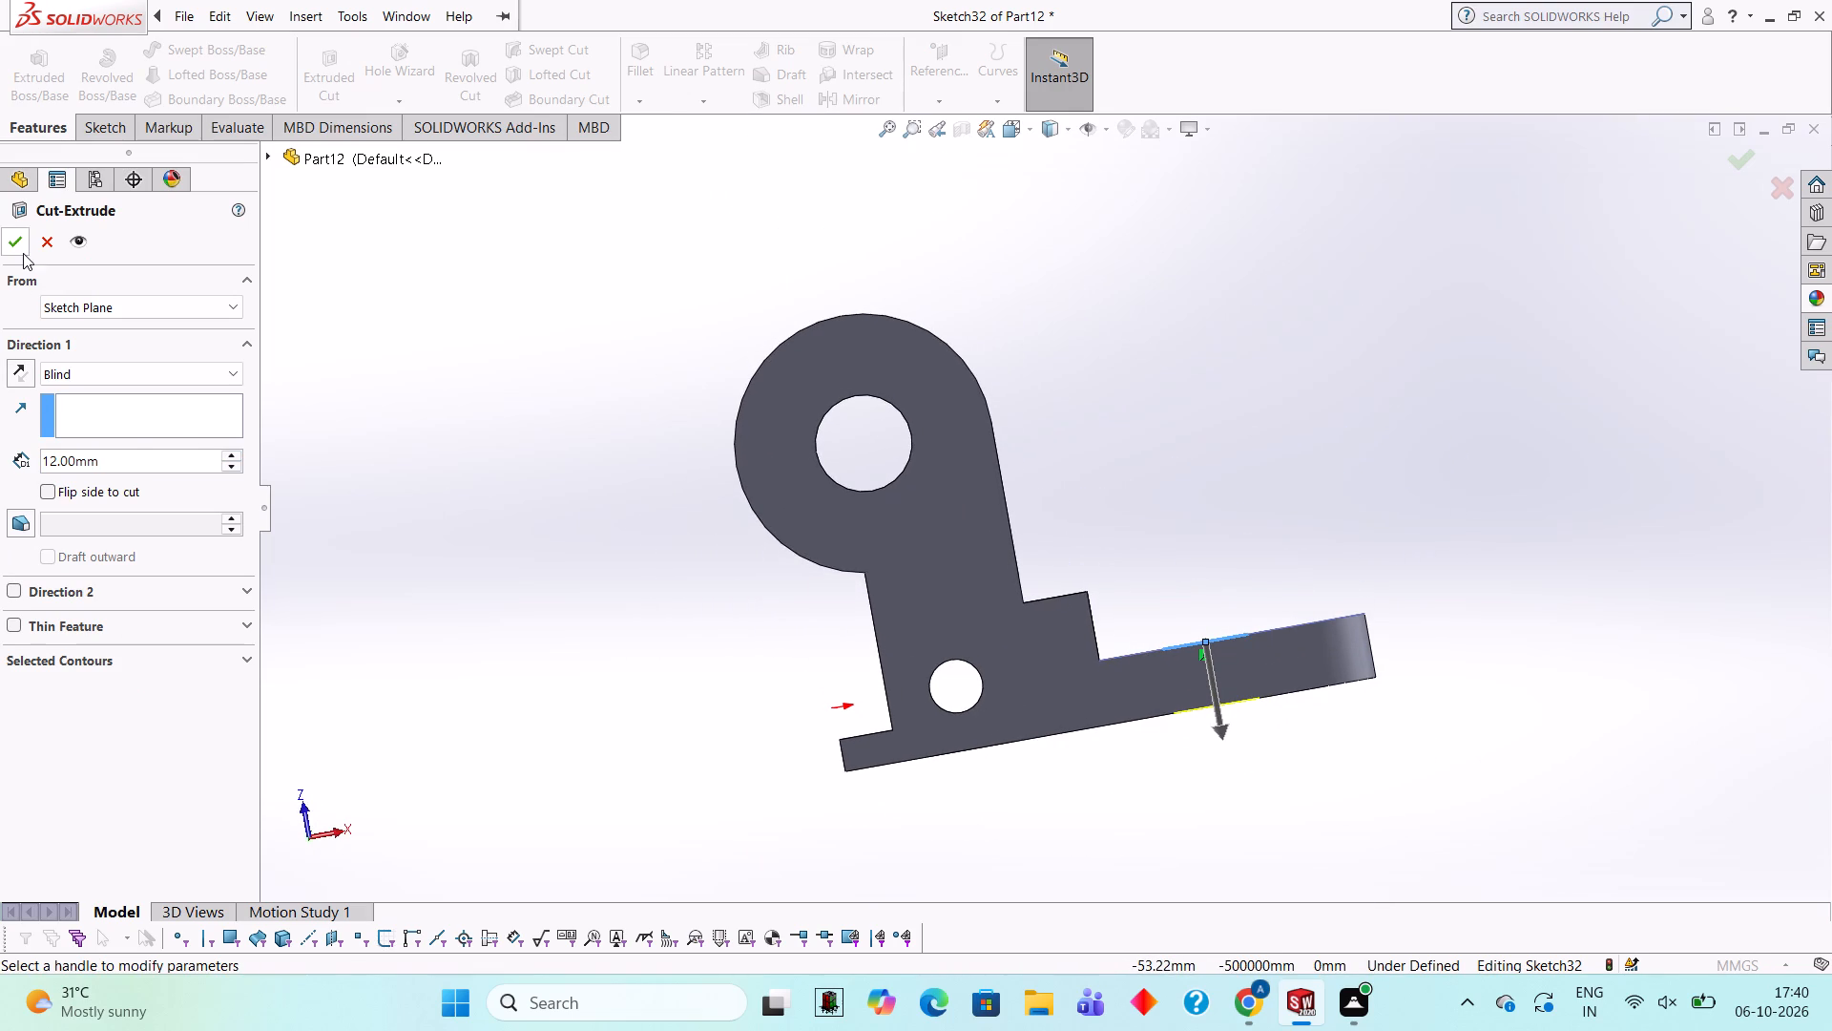
click(23, 242)
click(1234, 263)
Examine the bracket from several sides, including its lugs, the recess and the flat underside of the plate.
middle_drag(1248, 399, 1235, 523)
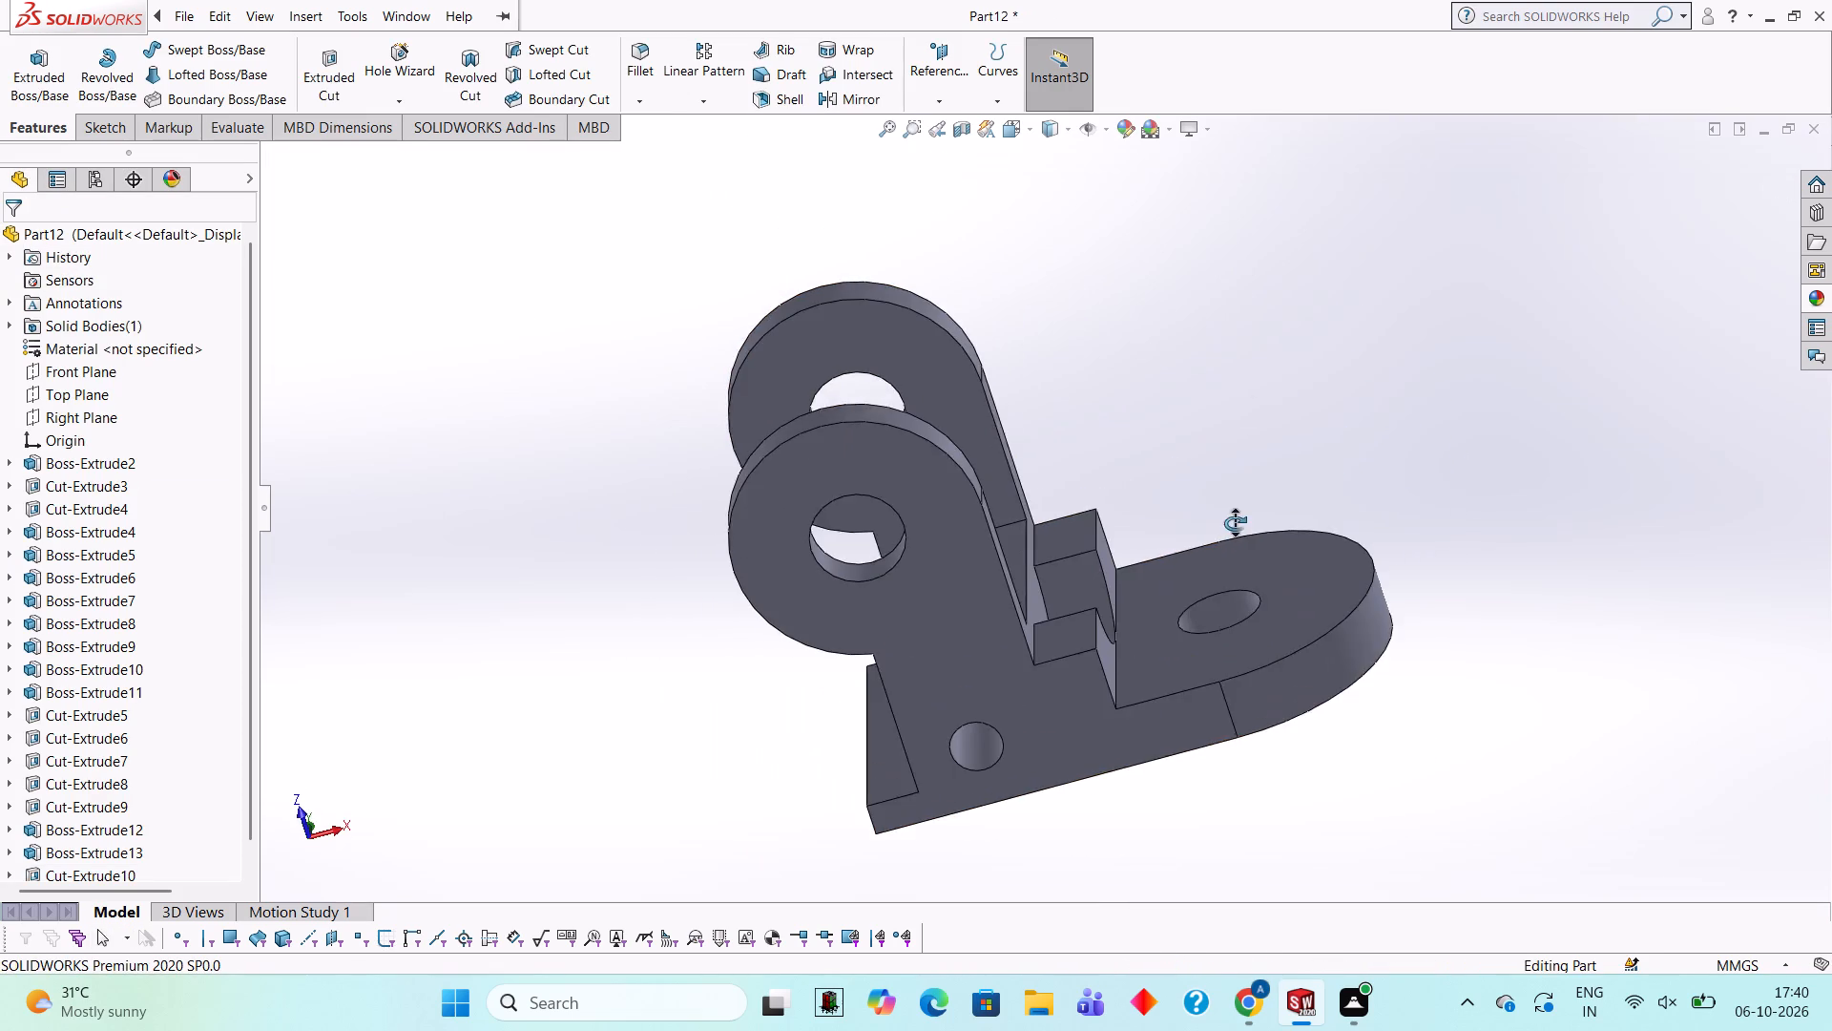
middle_drag(1235, 523, 1246, 559)
scroll(1234, 442, up, 1)
middle_drag(1210, 460, 1208, 567)
middle_drag(1188, 414, 1204, 428)
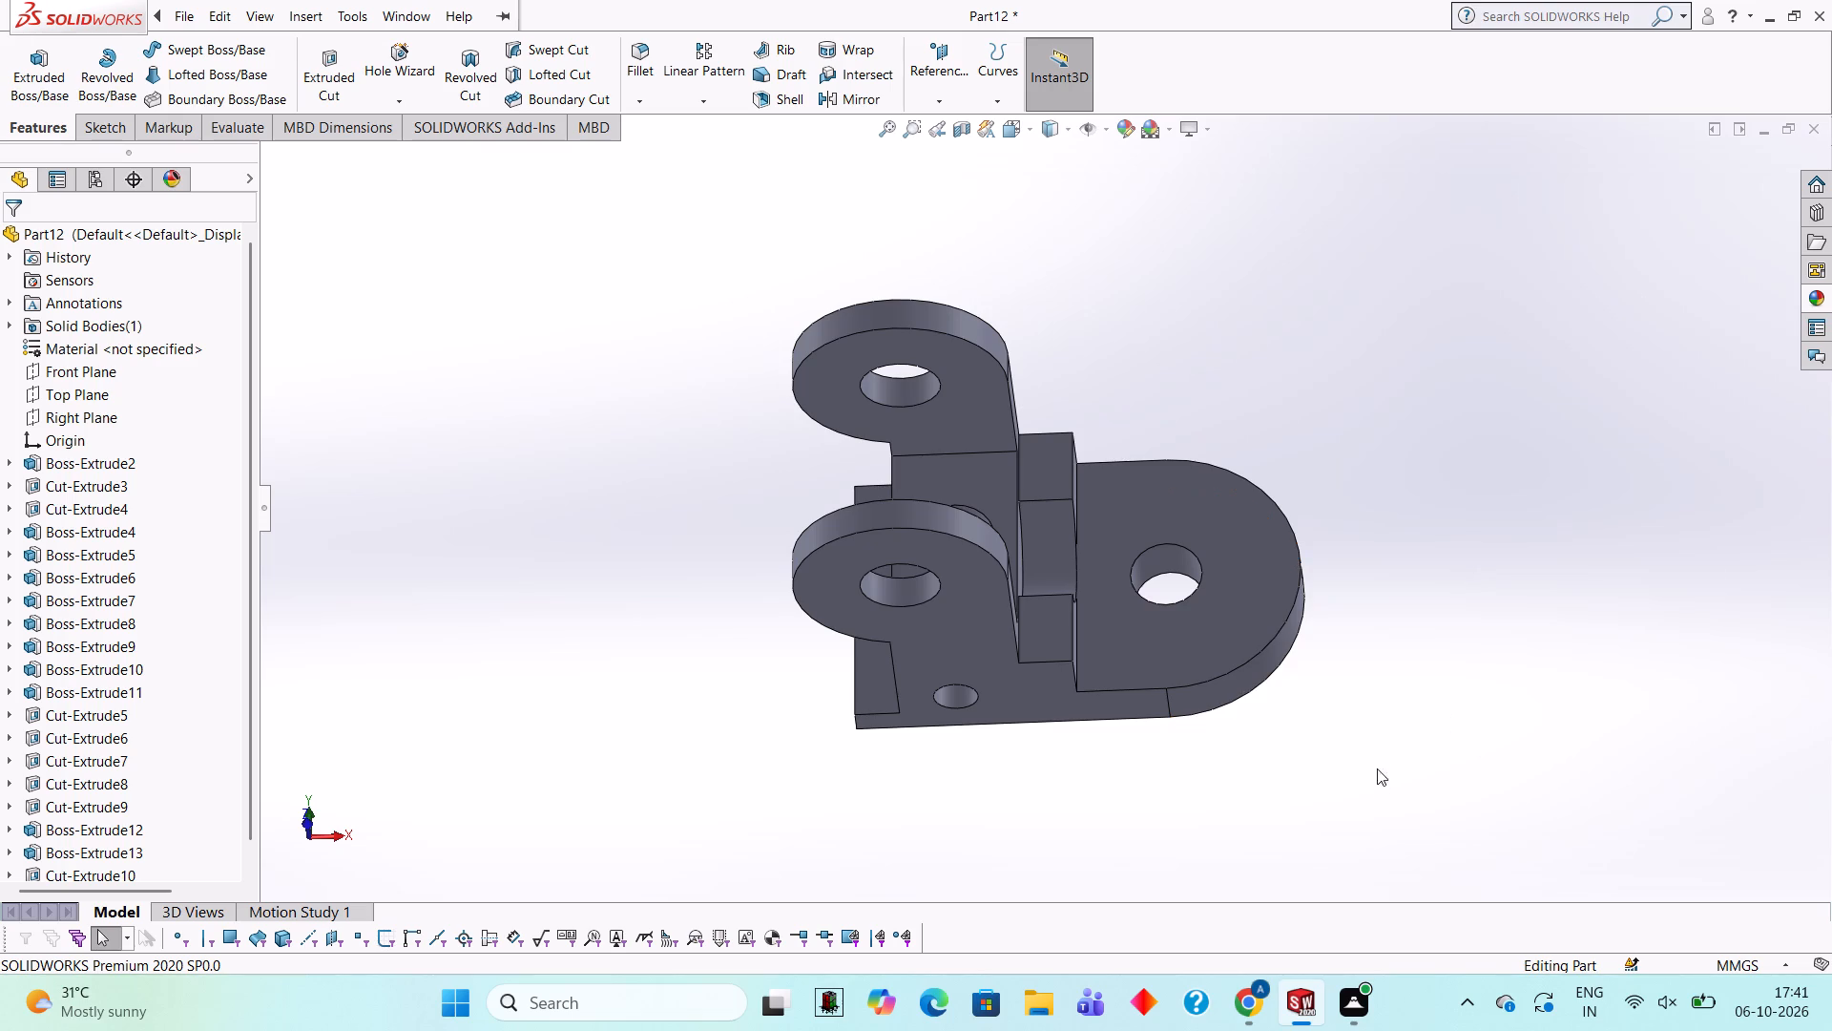
middle_drag(1586, 538, 1488, 530)
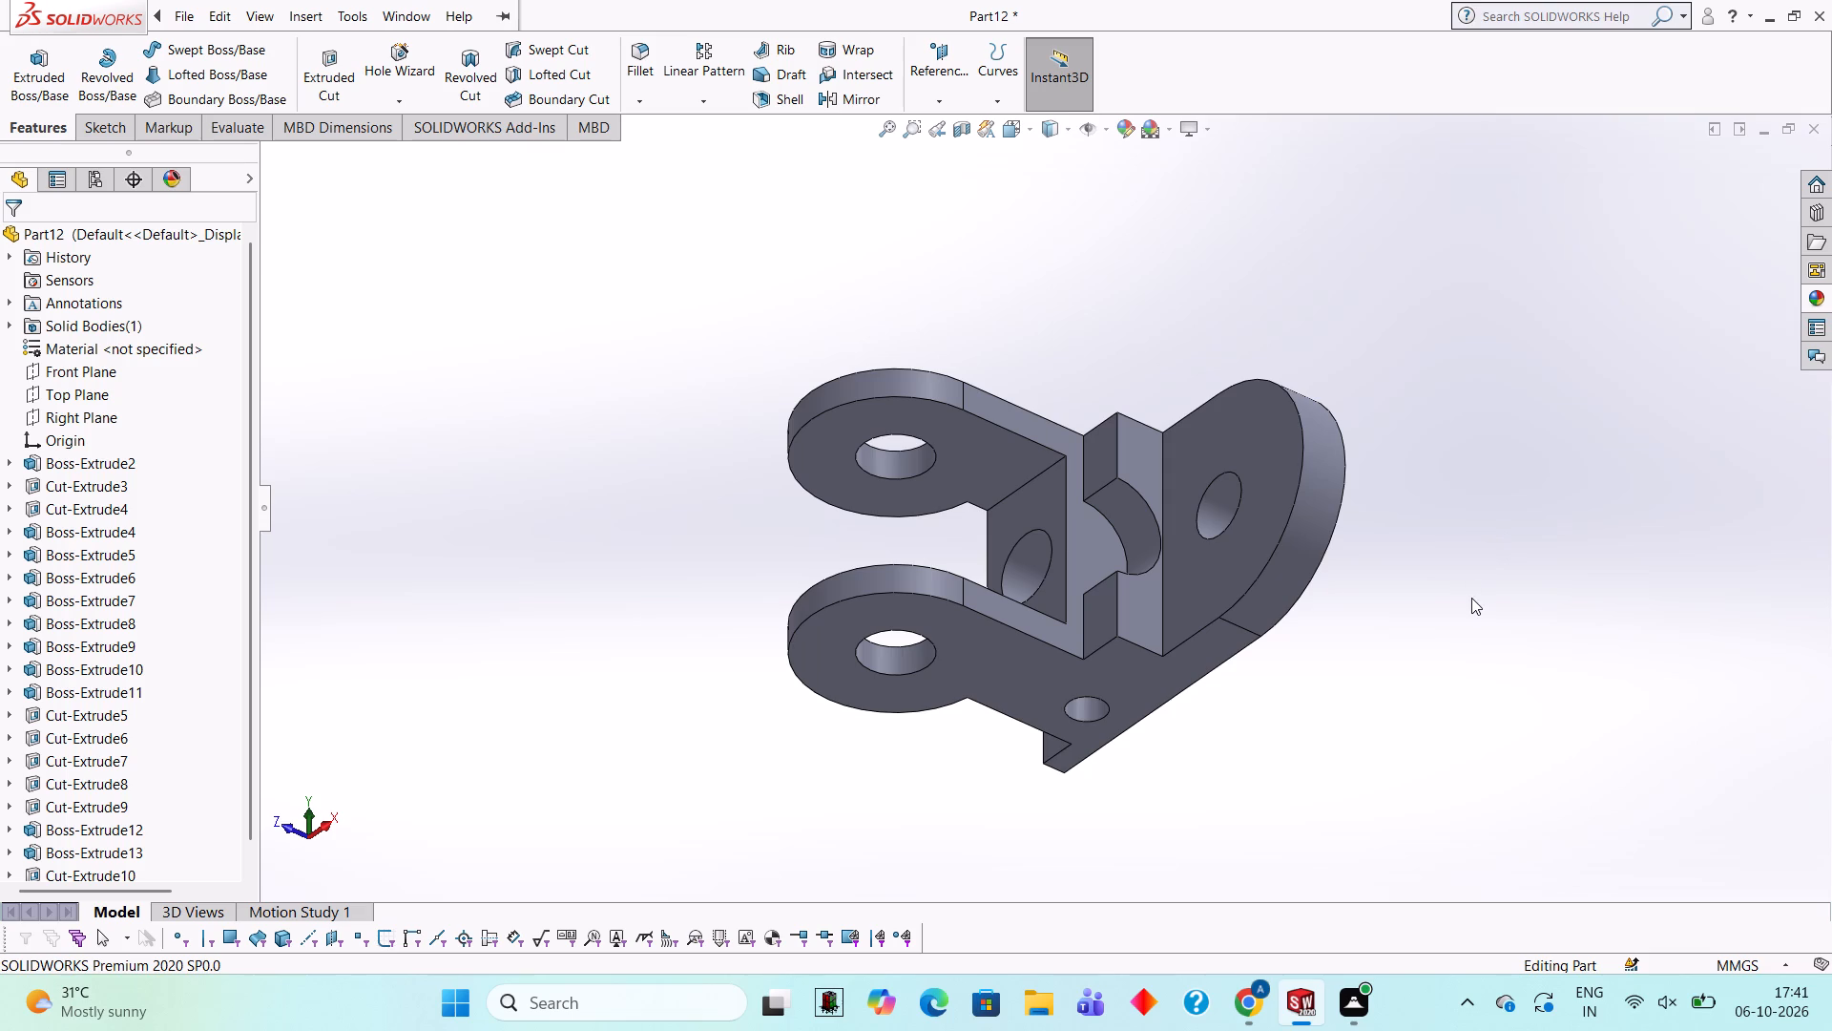
middle_drag(1501, 419, 1346, 502)
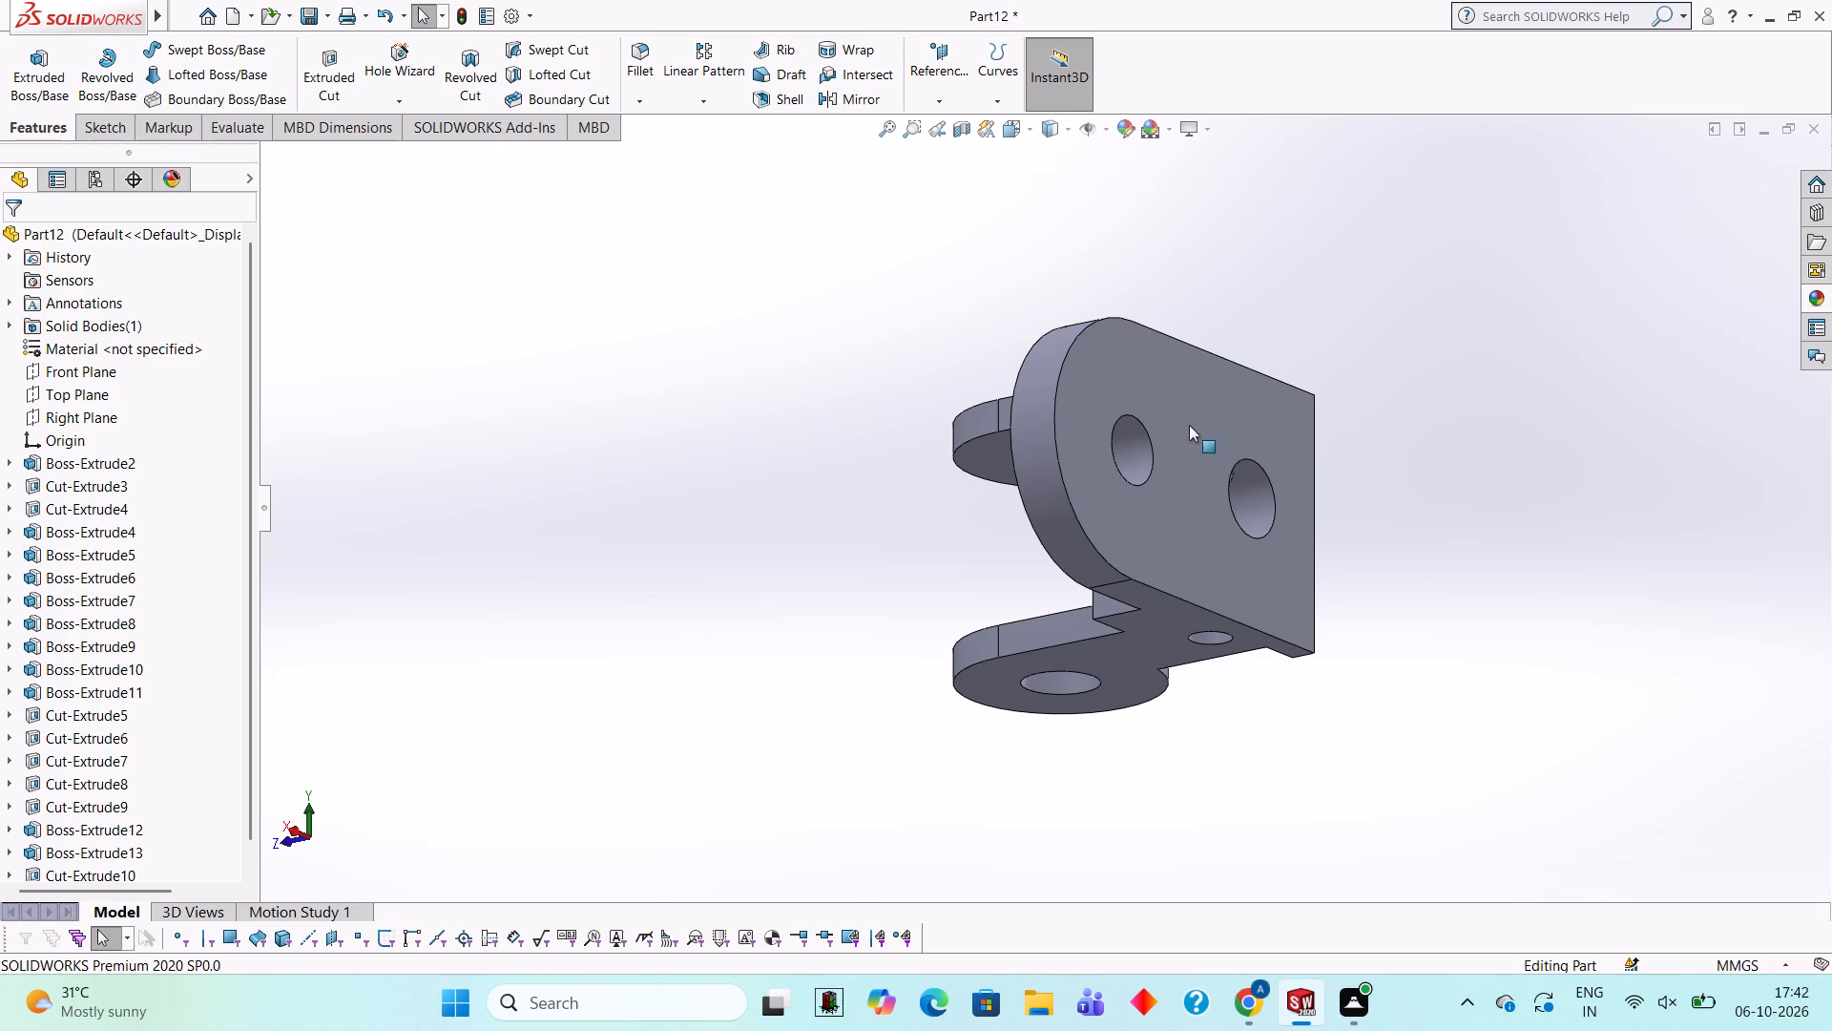
Start a sketch on the plate's flat underside and draw a vertical chord line about 37 mm long across the rounded end.
middle_drag(1411, 306, 1351, 310)
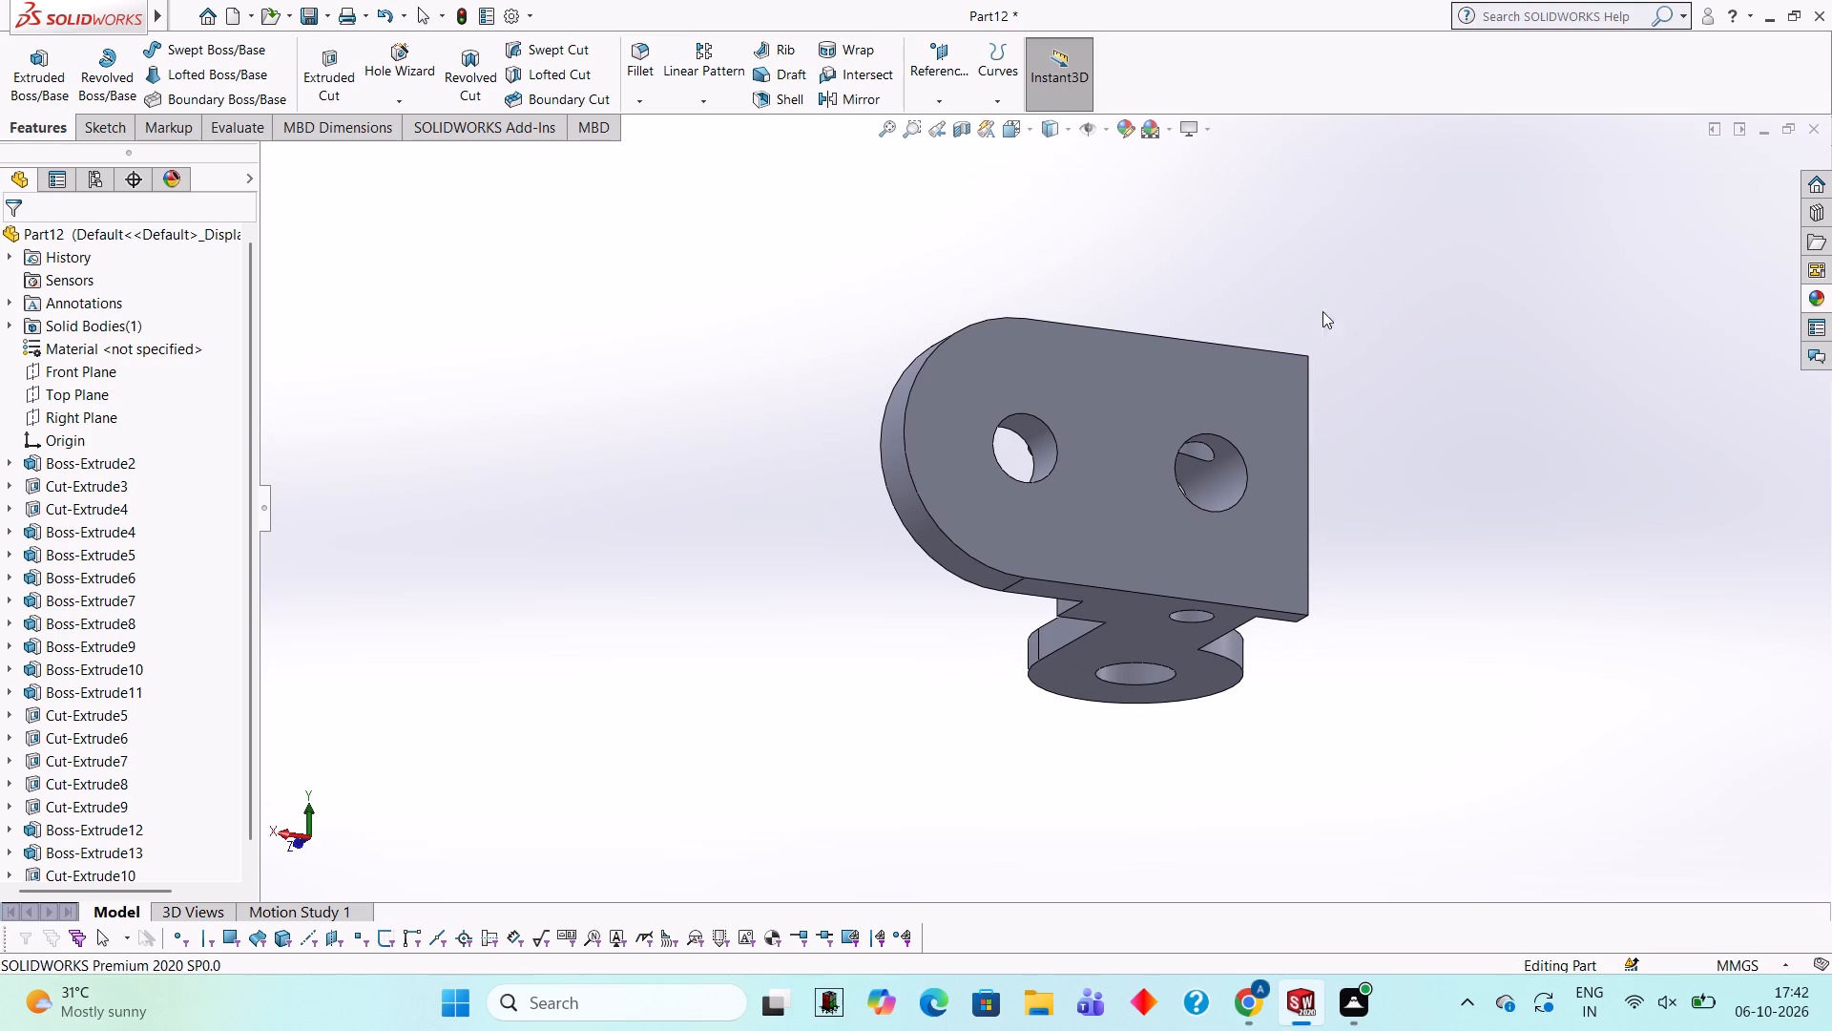
click(930, 395)
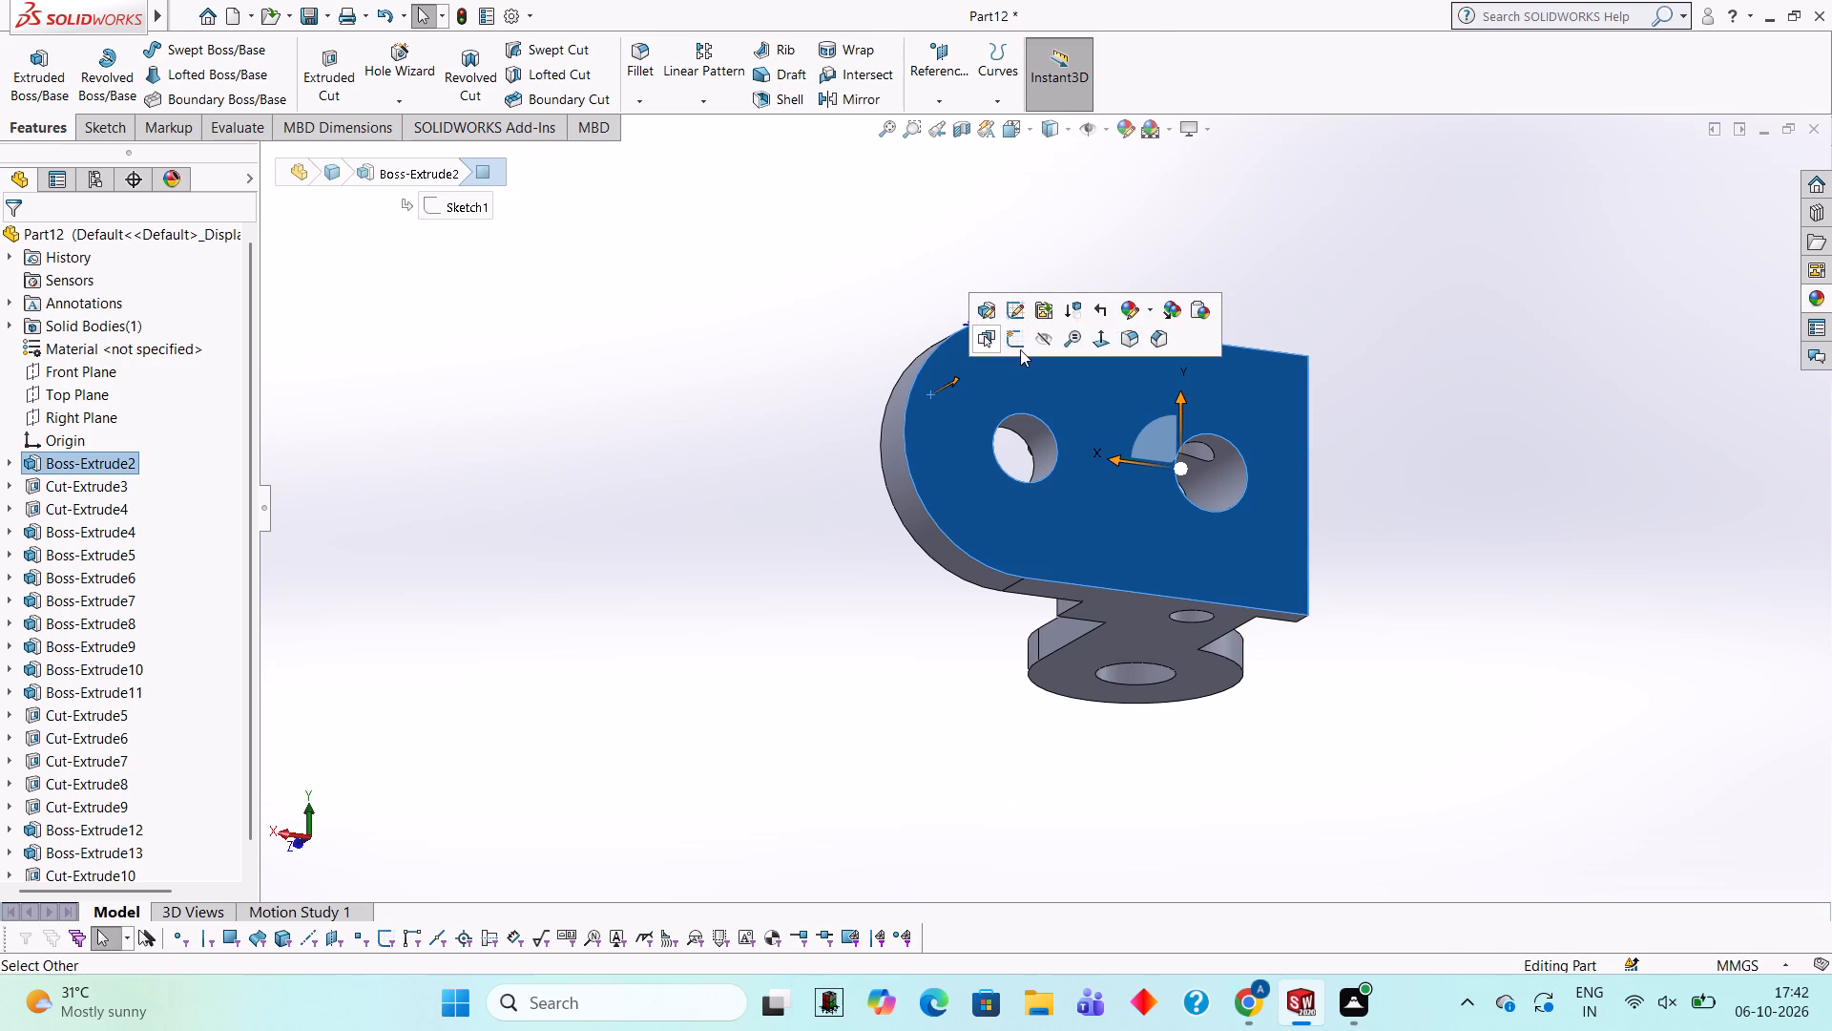
click(1021, 349)
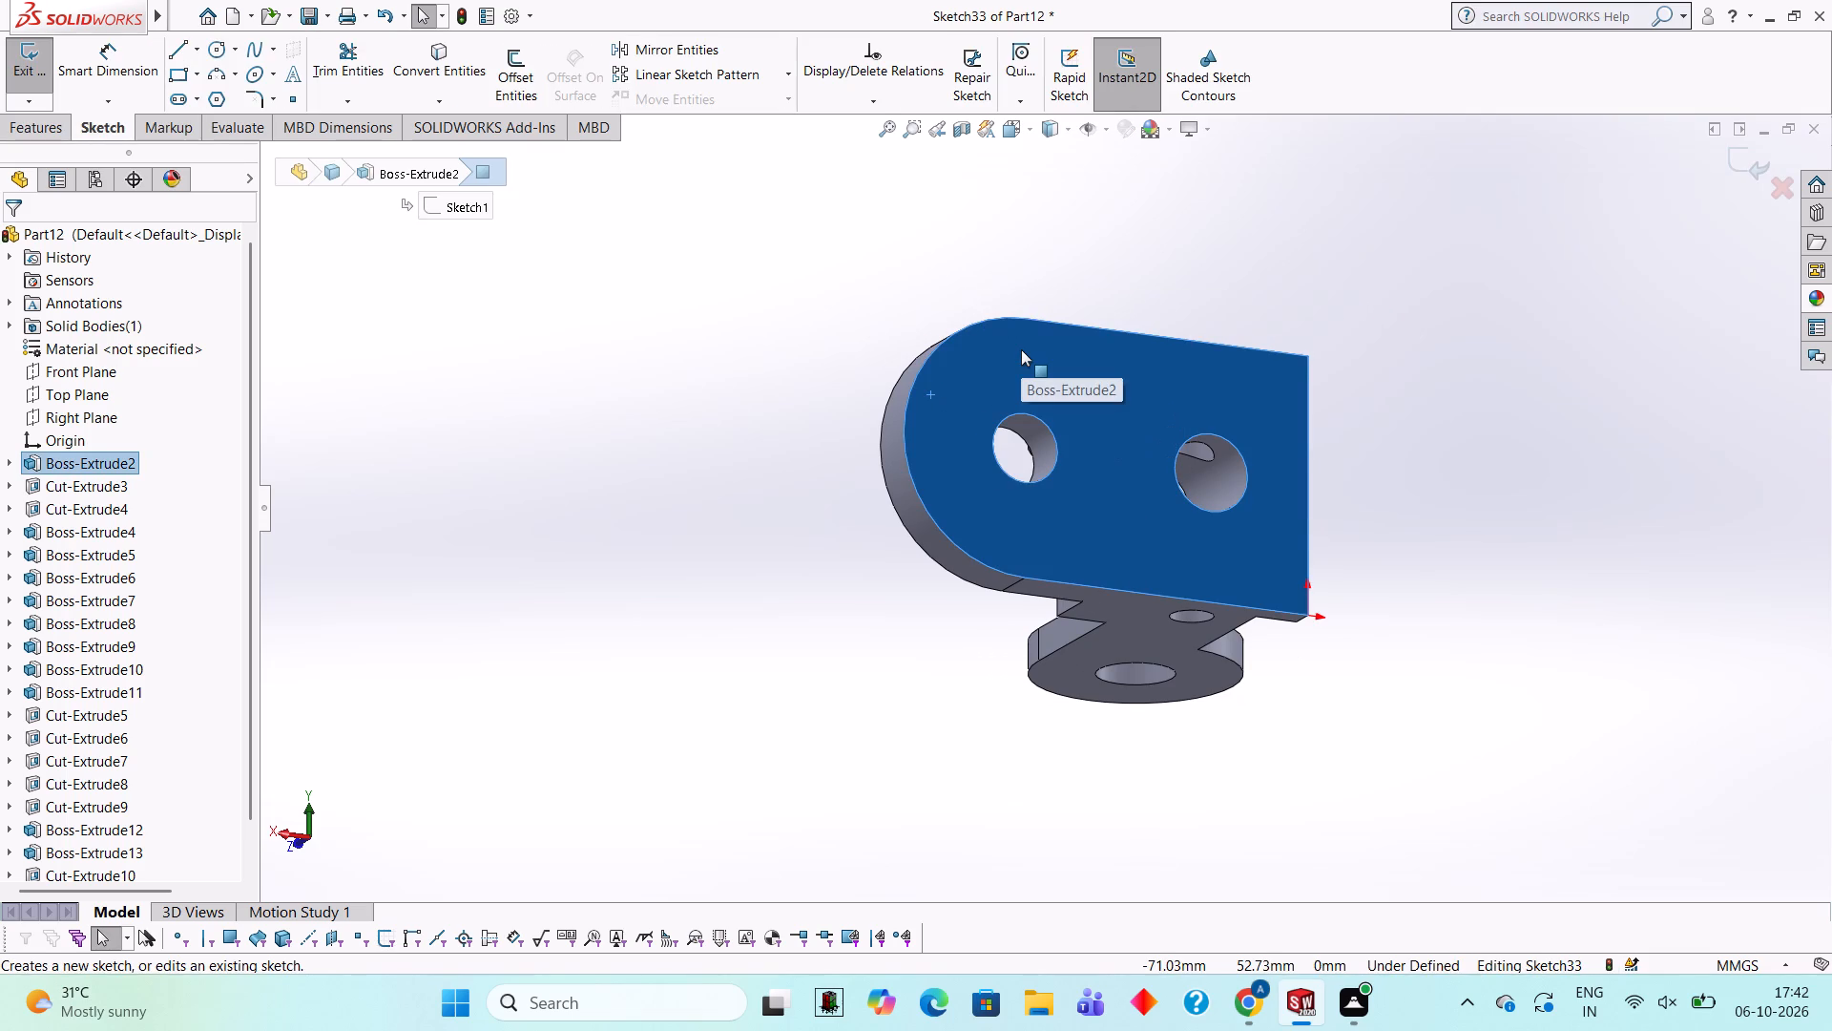
key(ctrl+8)
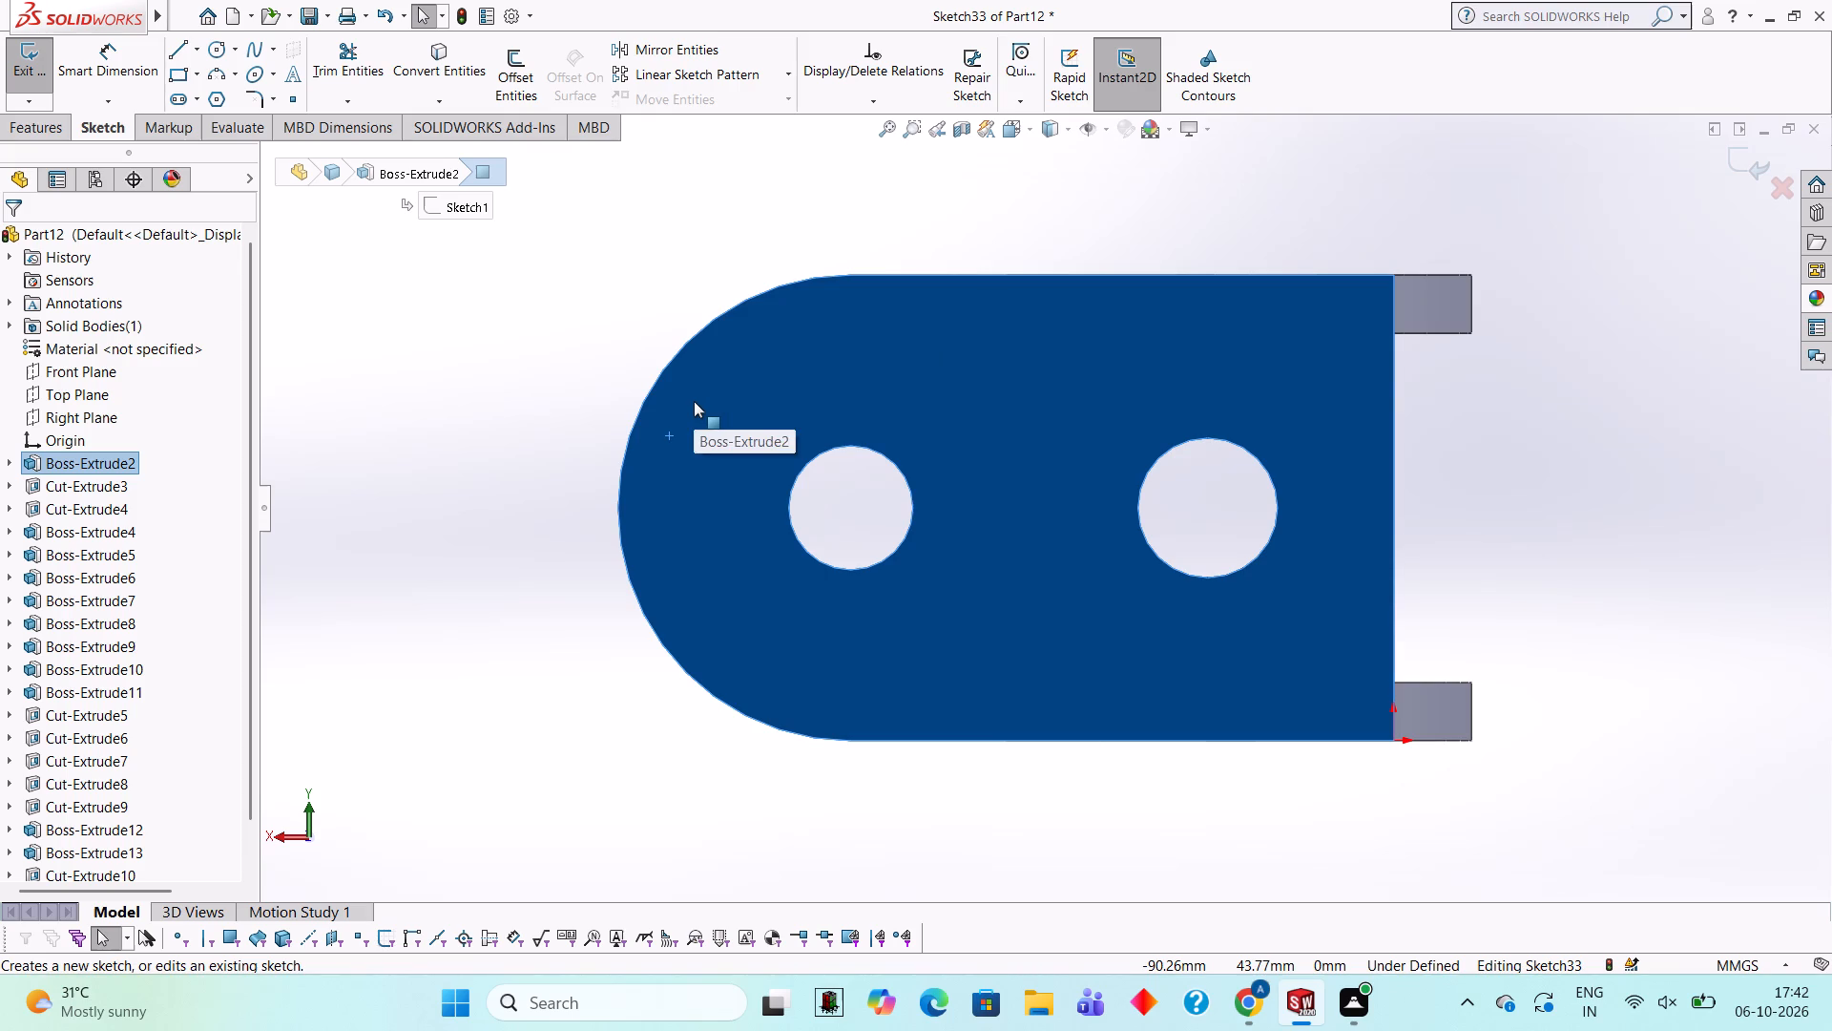
click(178, 51)
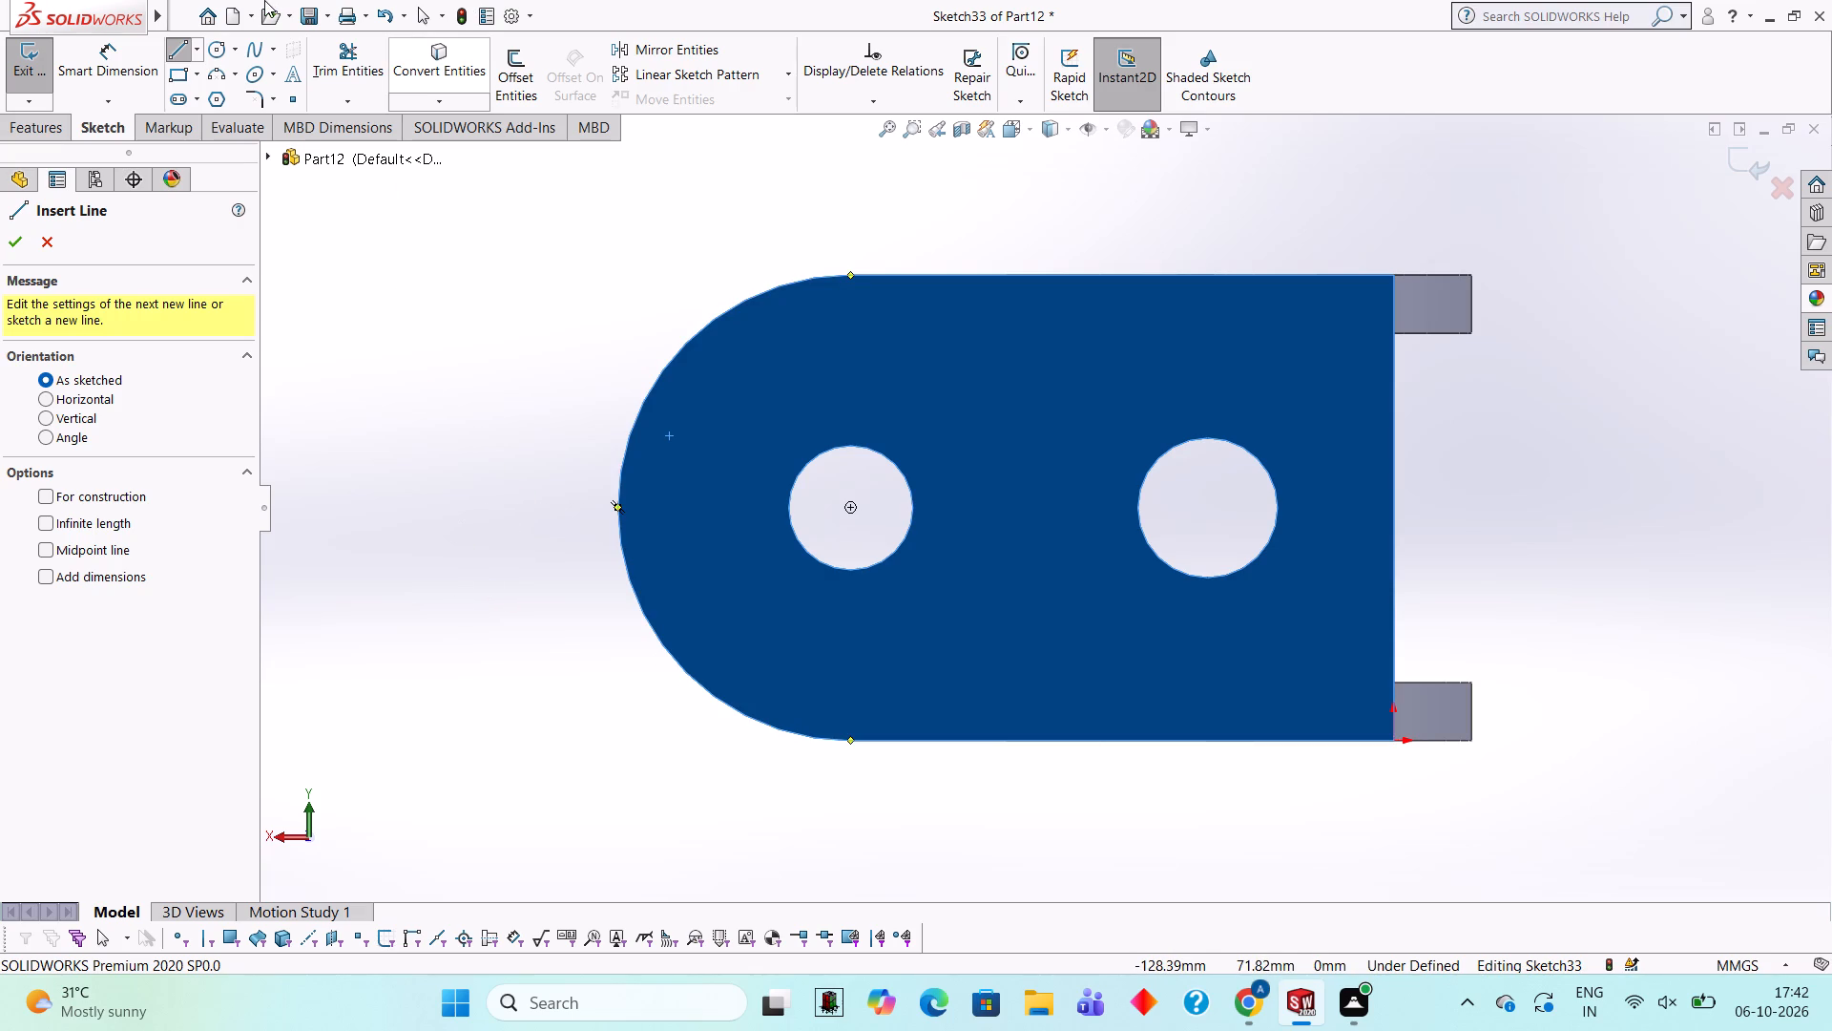
click(672, 363)
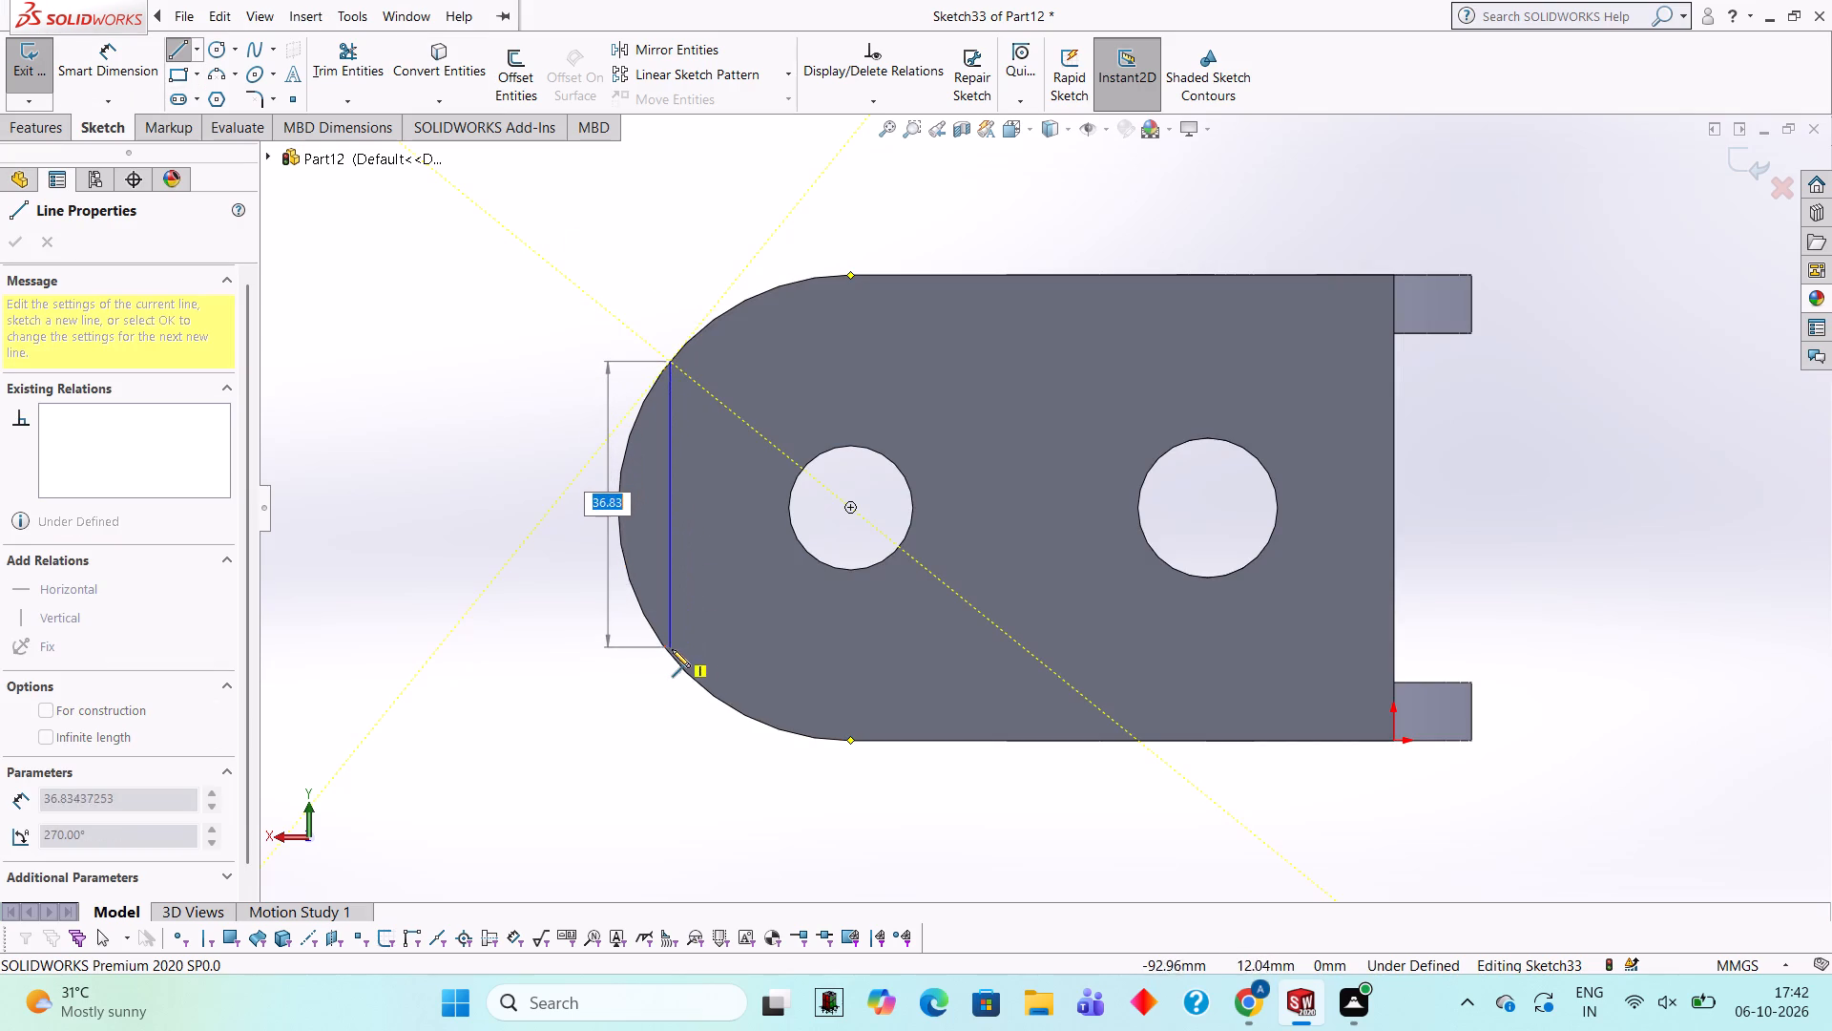
click(669, 649)
middle_drag(587, 347, 647, 356)
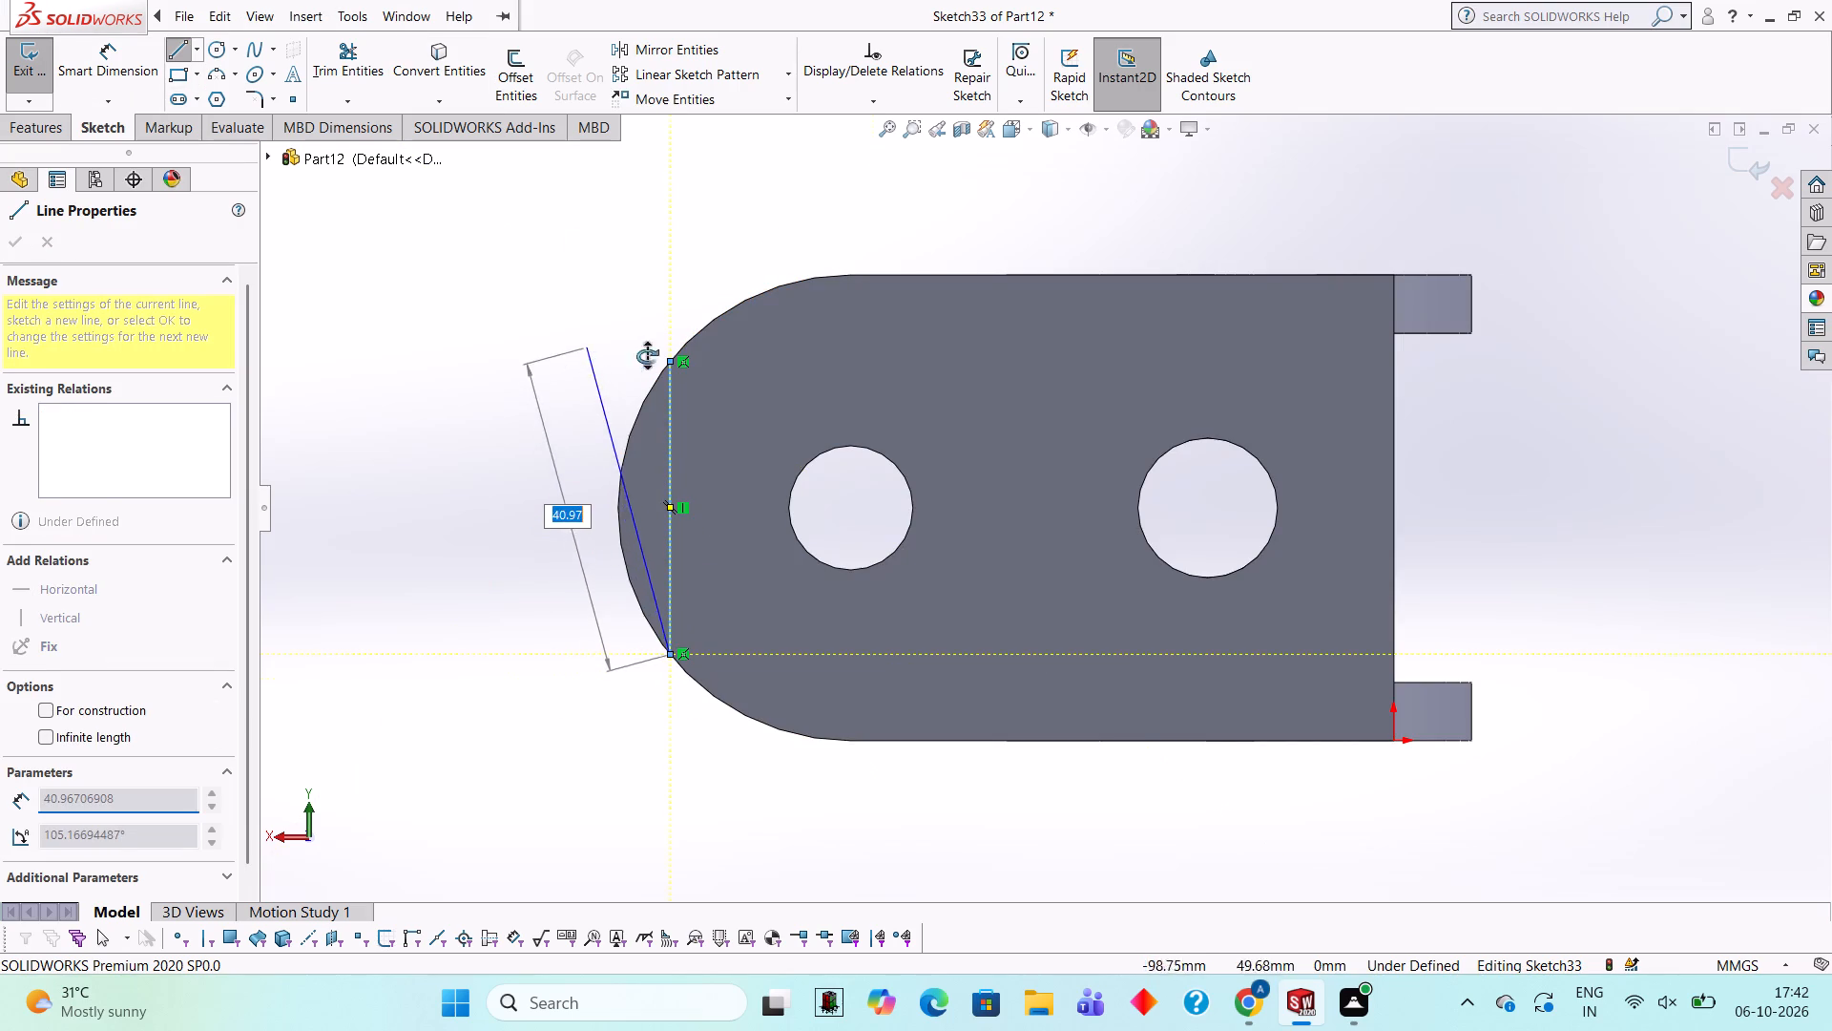
middle_drag(647, 356, 713, 356)
middle_drag(757, 370, 821, 394)
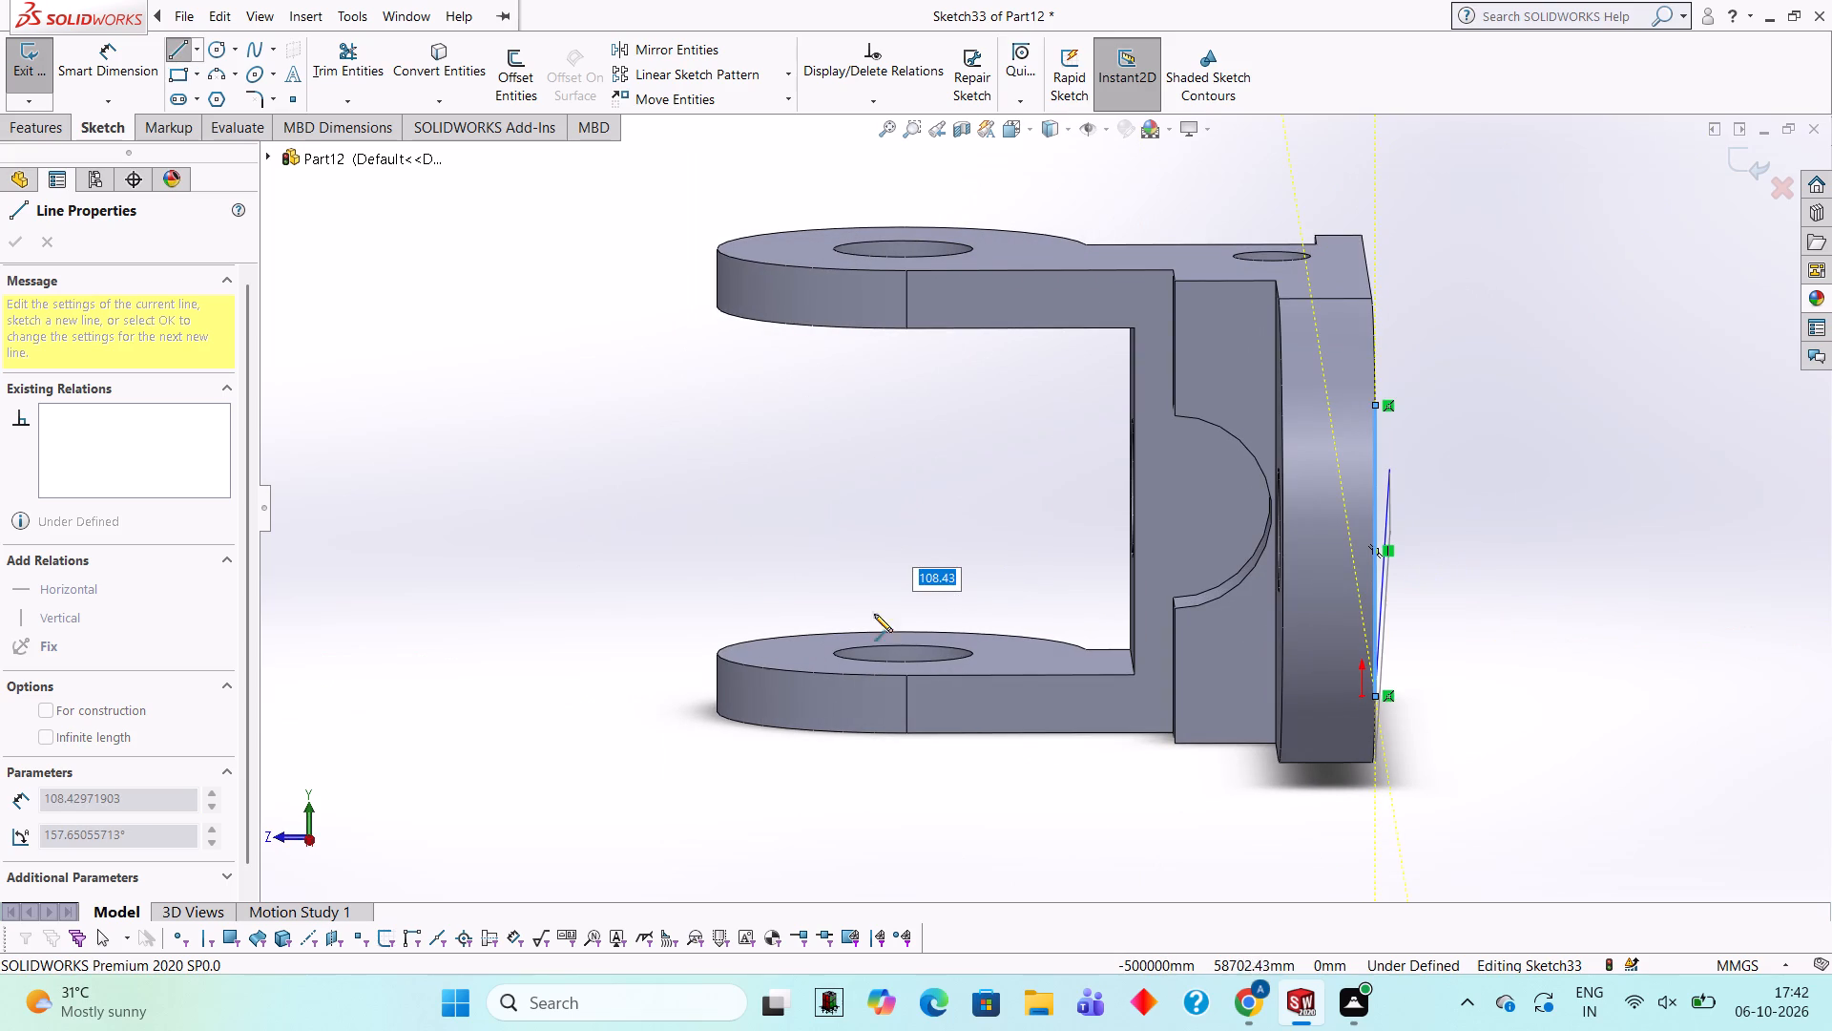
middle_drag(1460, 450, 1400, 452)
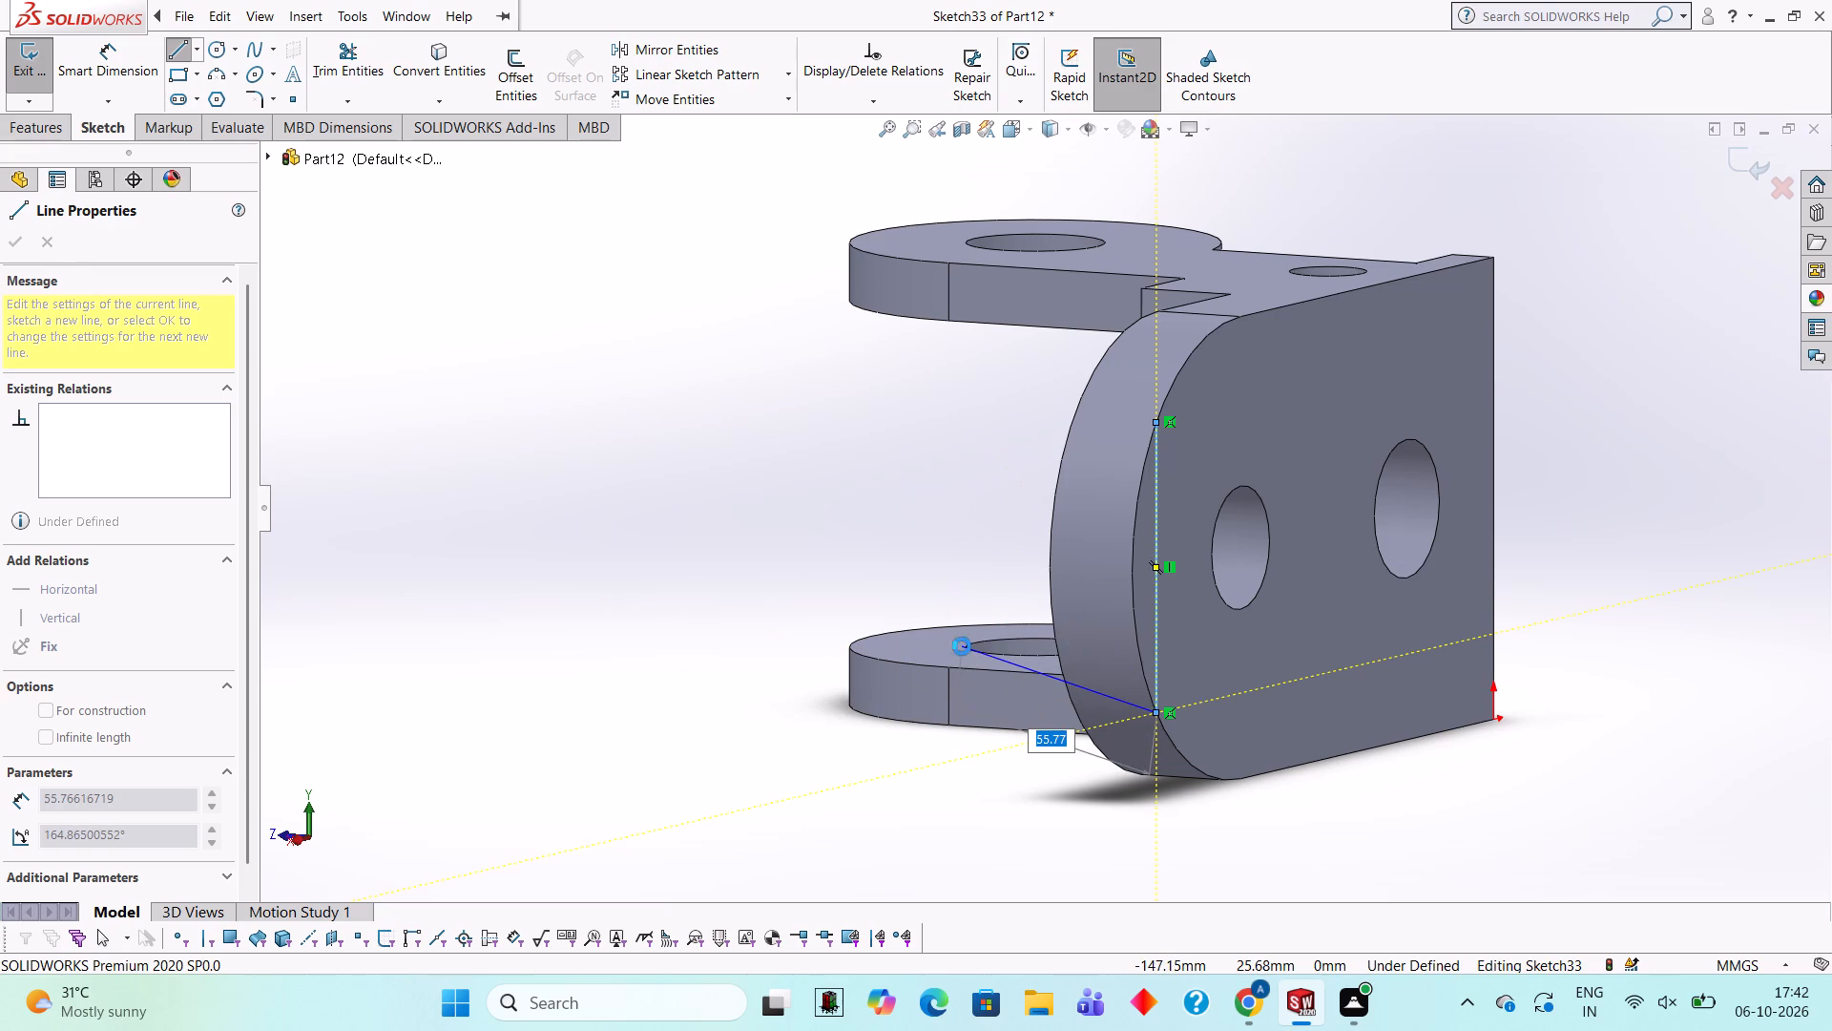
key(Escape)
Examine the chord line on the rounded end and the surrounding bracket faces from several angles.
middle_drag(1233, 488, 1300, 432)
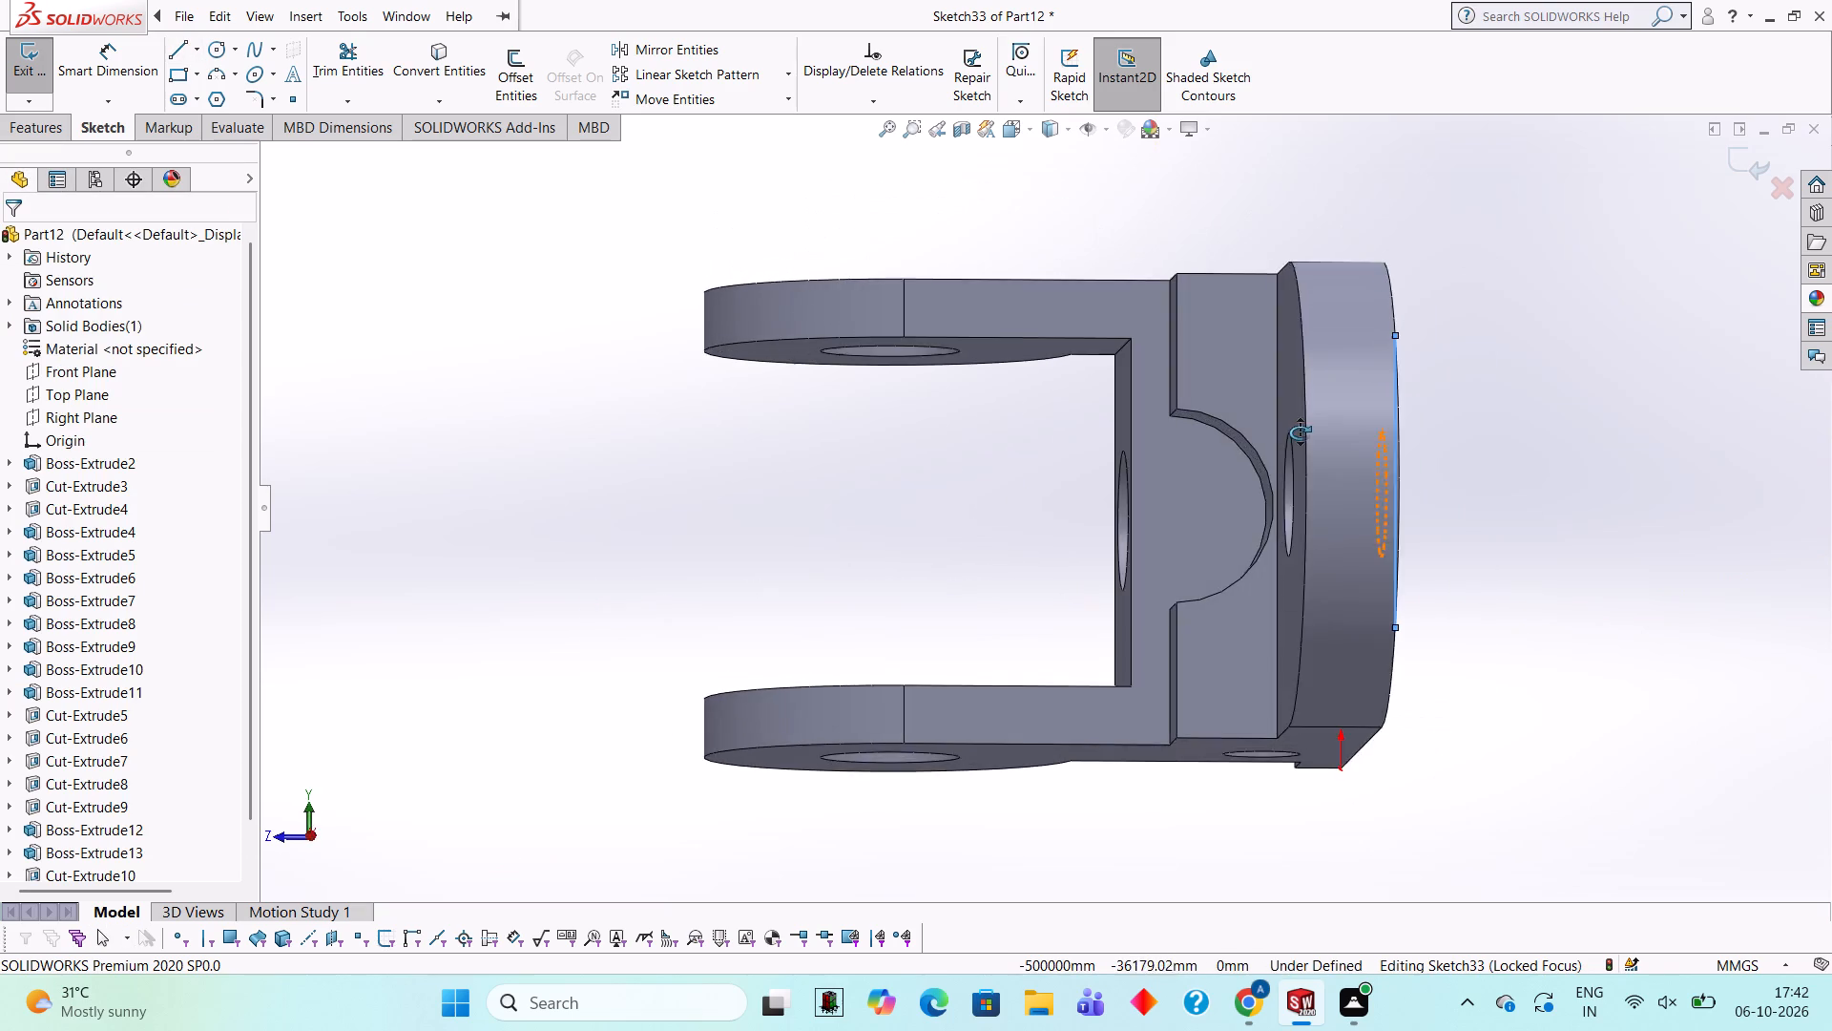
middle_drag(1300, 432, 1287, 432)
middle_drag(1557, 380, 1436, 410)
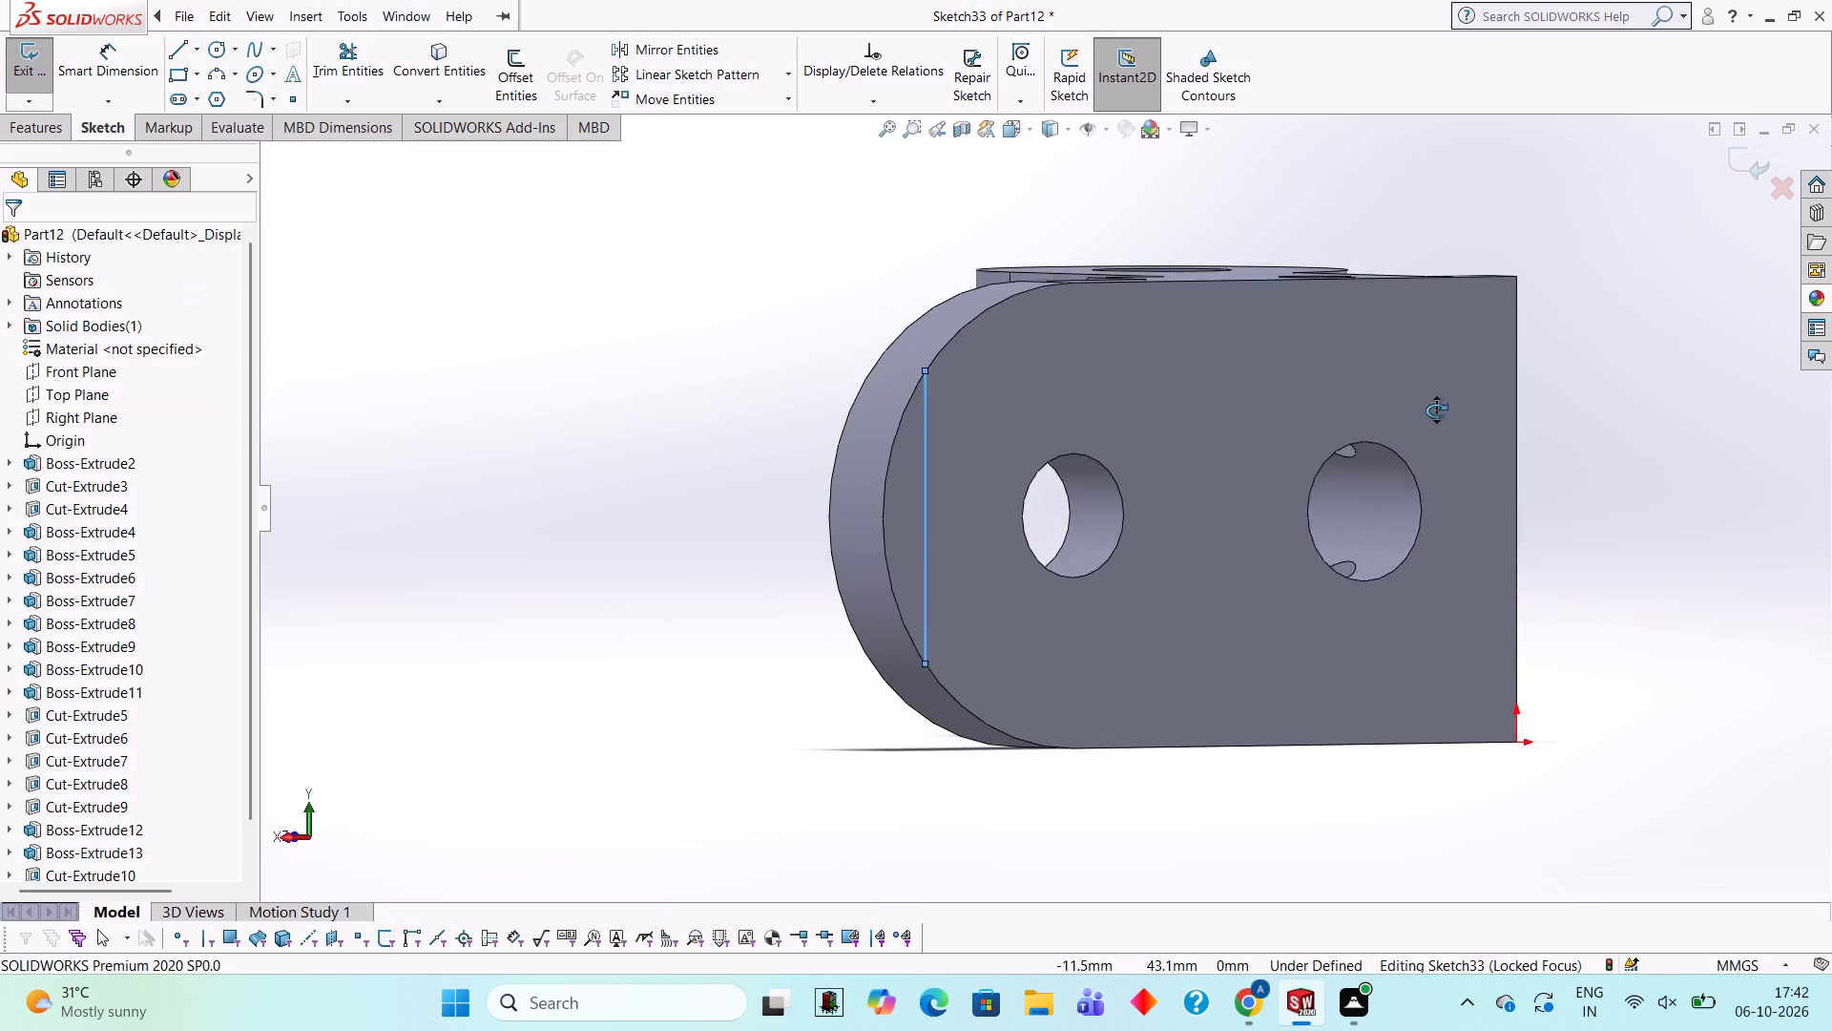
middle_drag(1436, 410, 1430, 412)
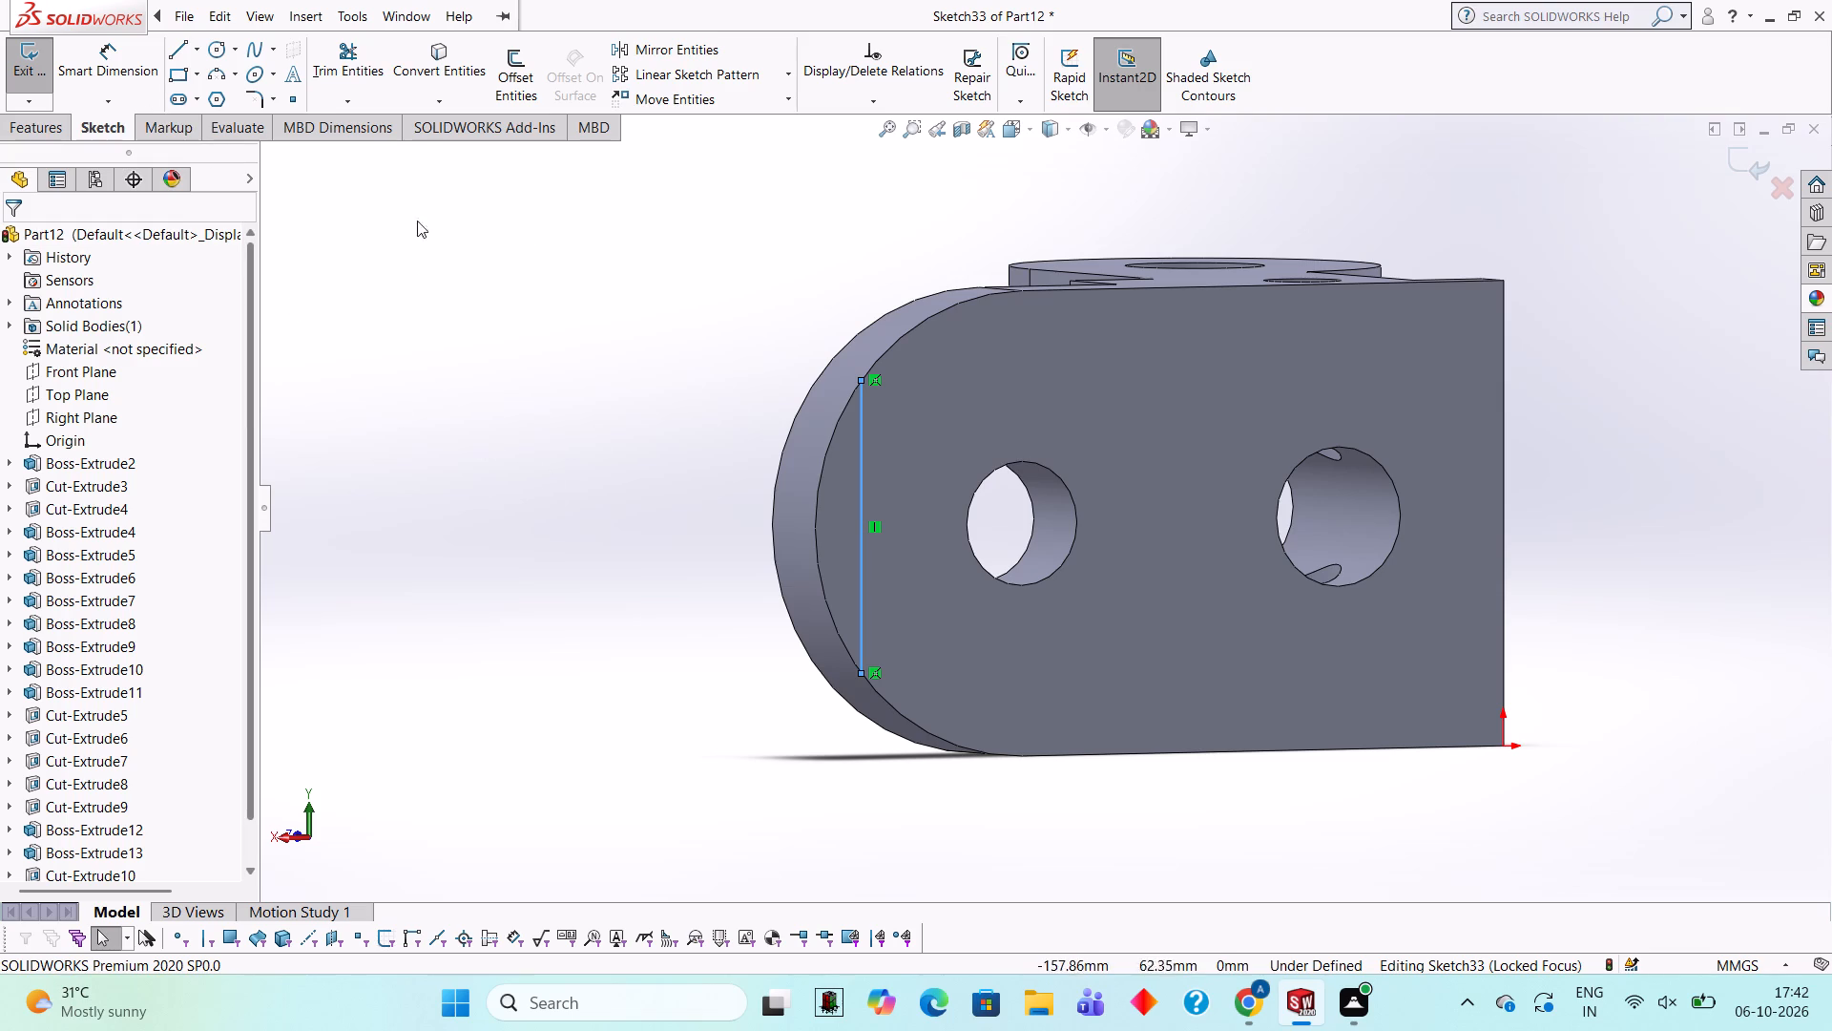
scroll(1109, 338, down, 1)
middle_drag(1107, 338, 1064, 333)
scroll(1071, 398, up, 2)
middle_drag(1059, 400, 1052, 400)
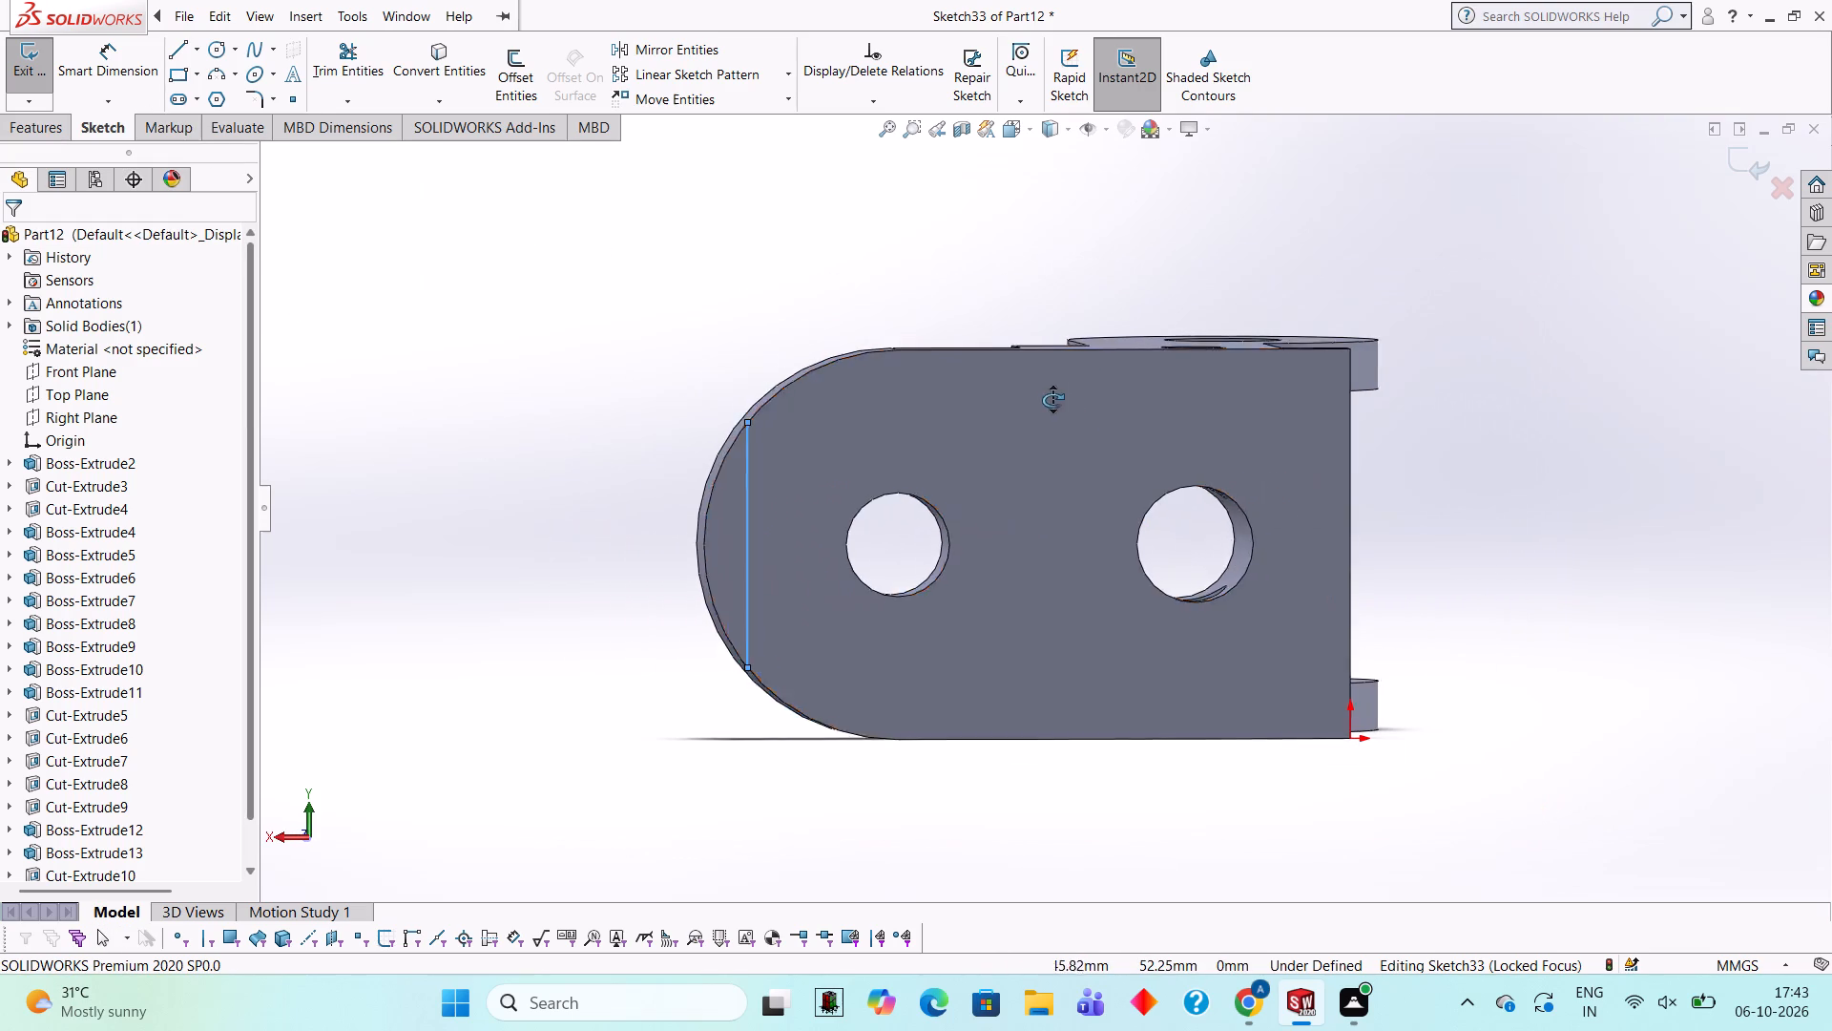
middle_drag(1052, 400, 1045, 401)
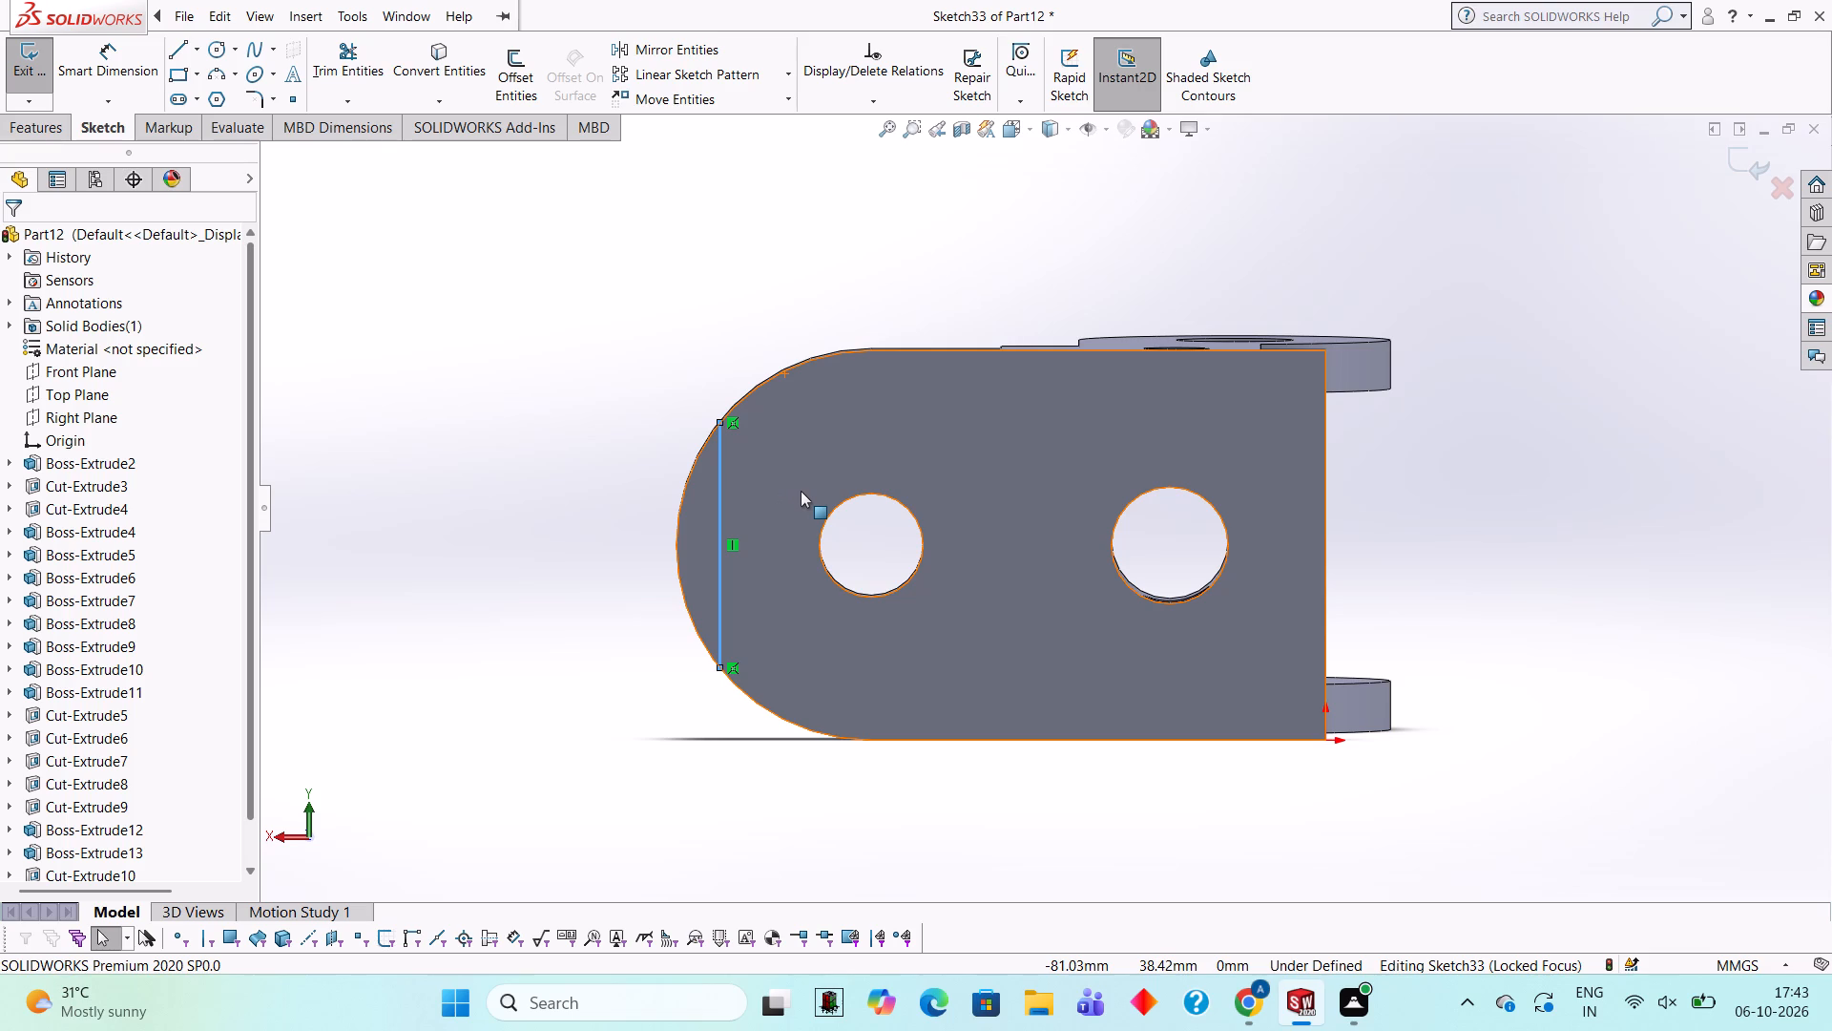
click(813, 442)
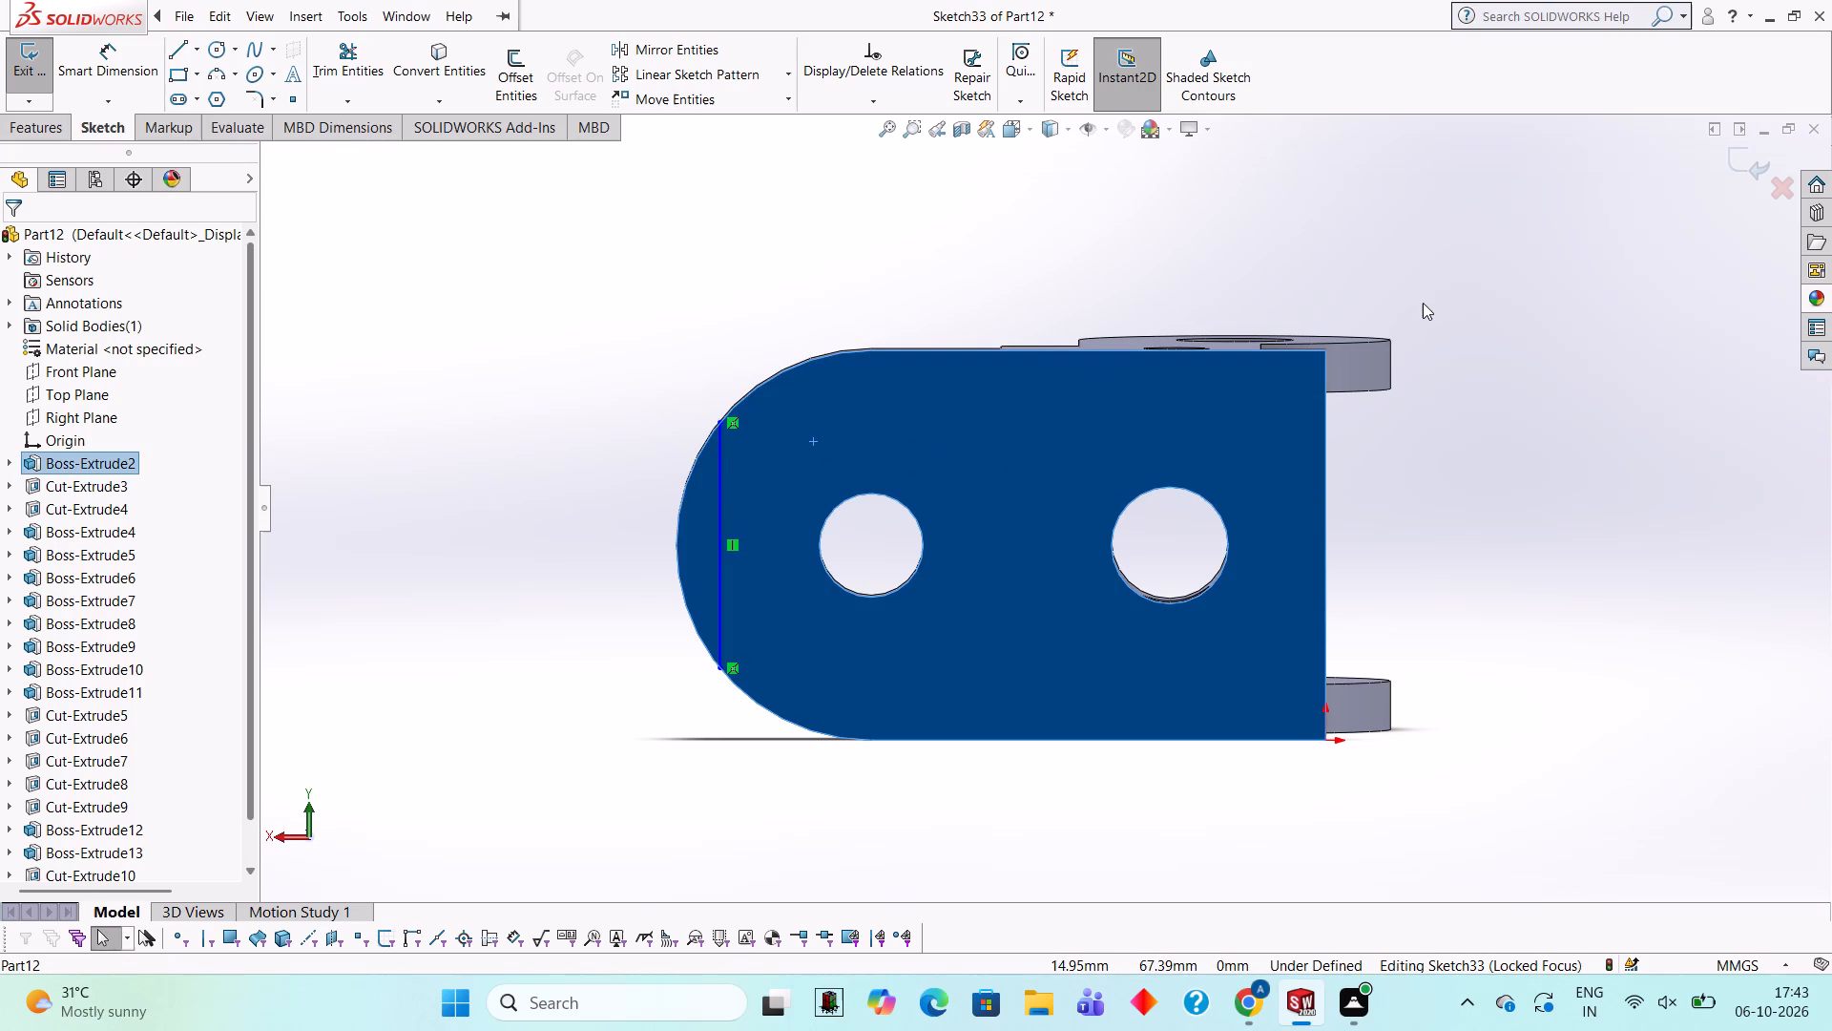
key(Escape)
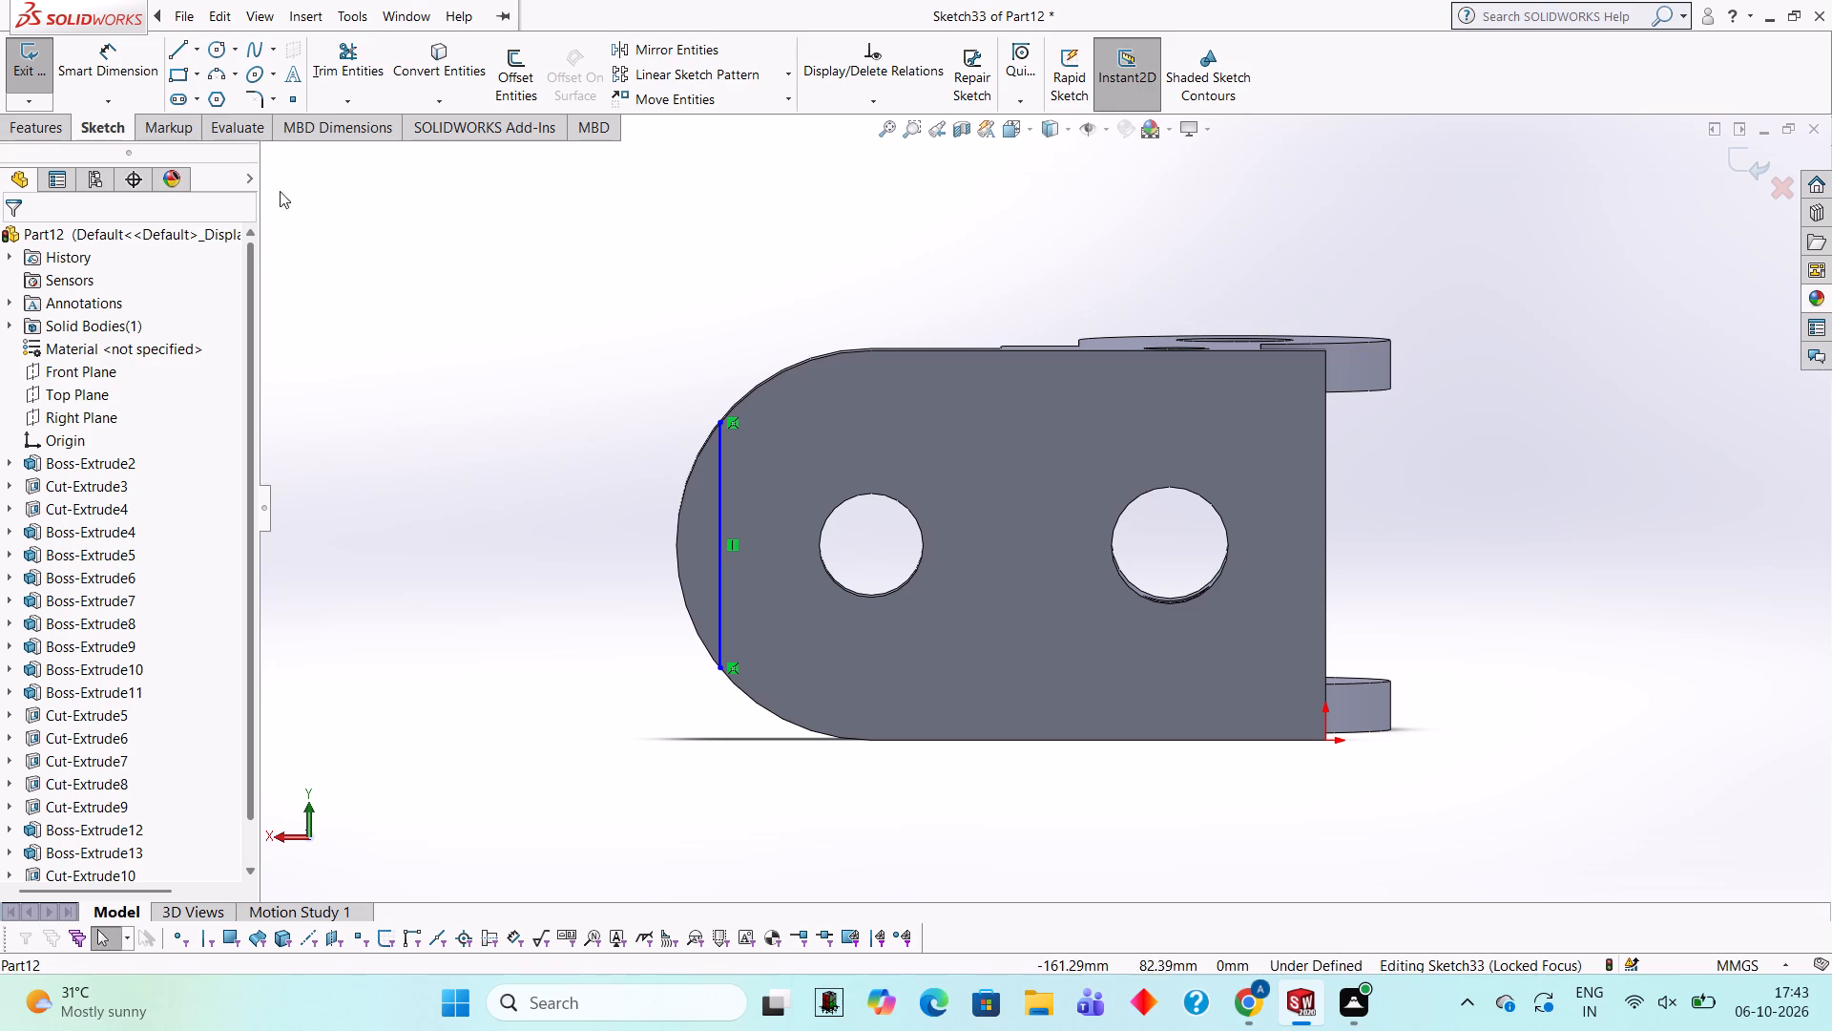
Draw a 60 mm diameter circle concentric with the rounded end's hole and trim it to leave only the arc outside the chord.
click(216, 44)
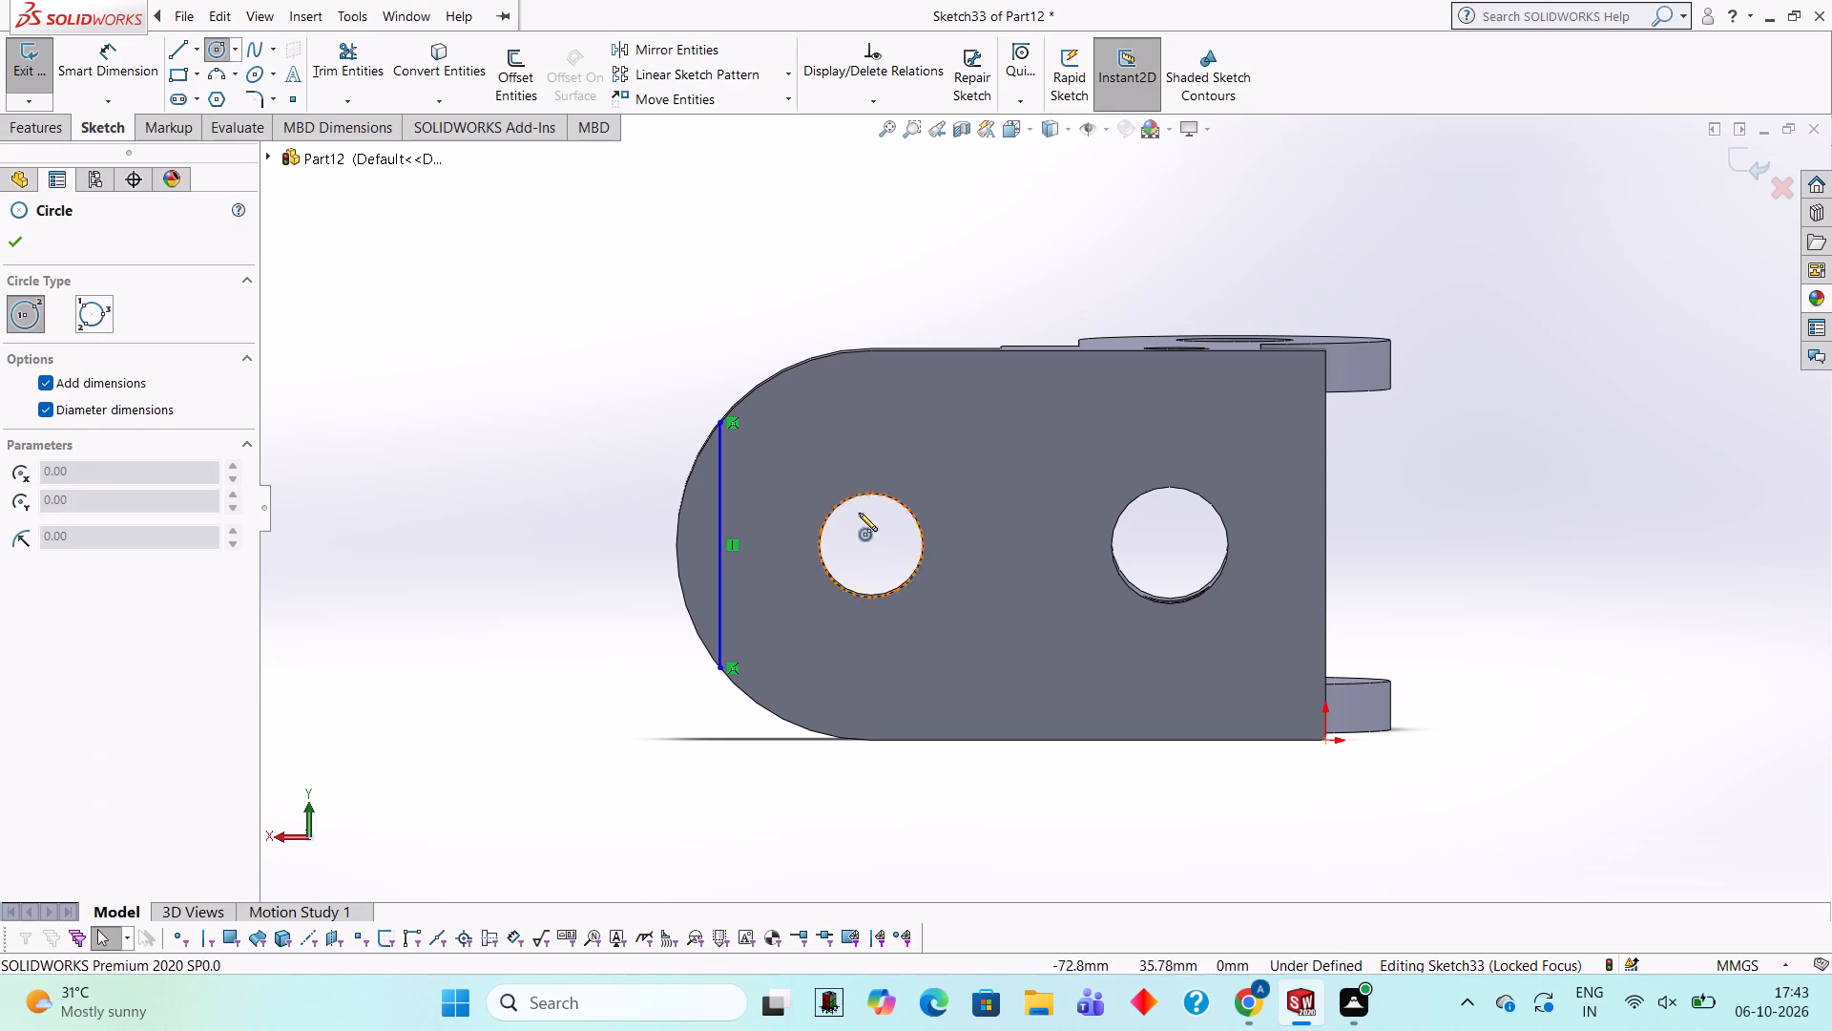
click(869, 542)
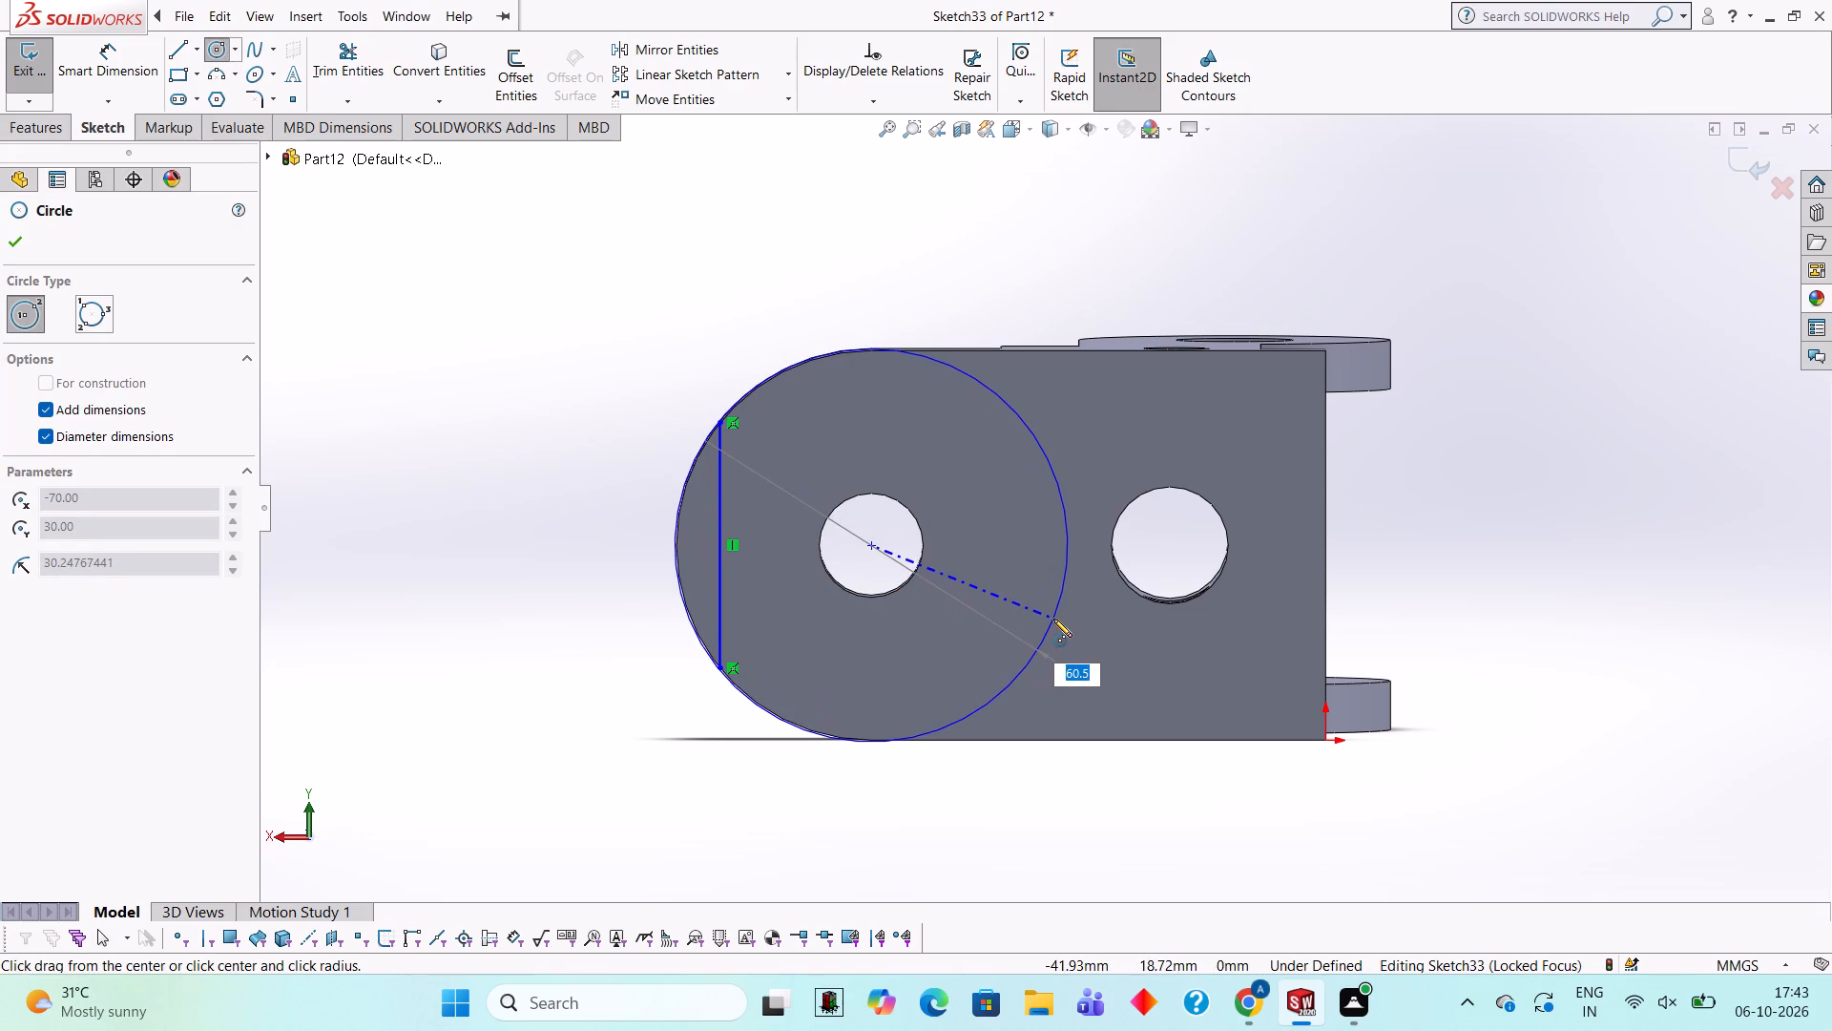
text(60)
key(Return)
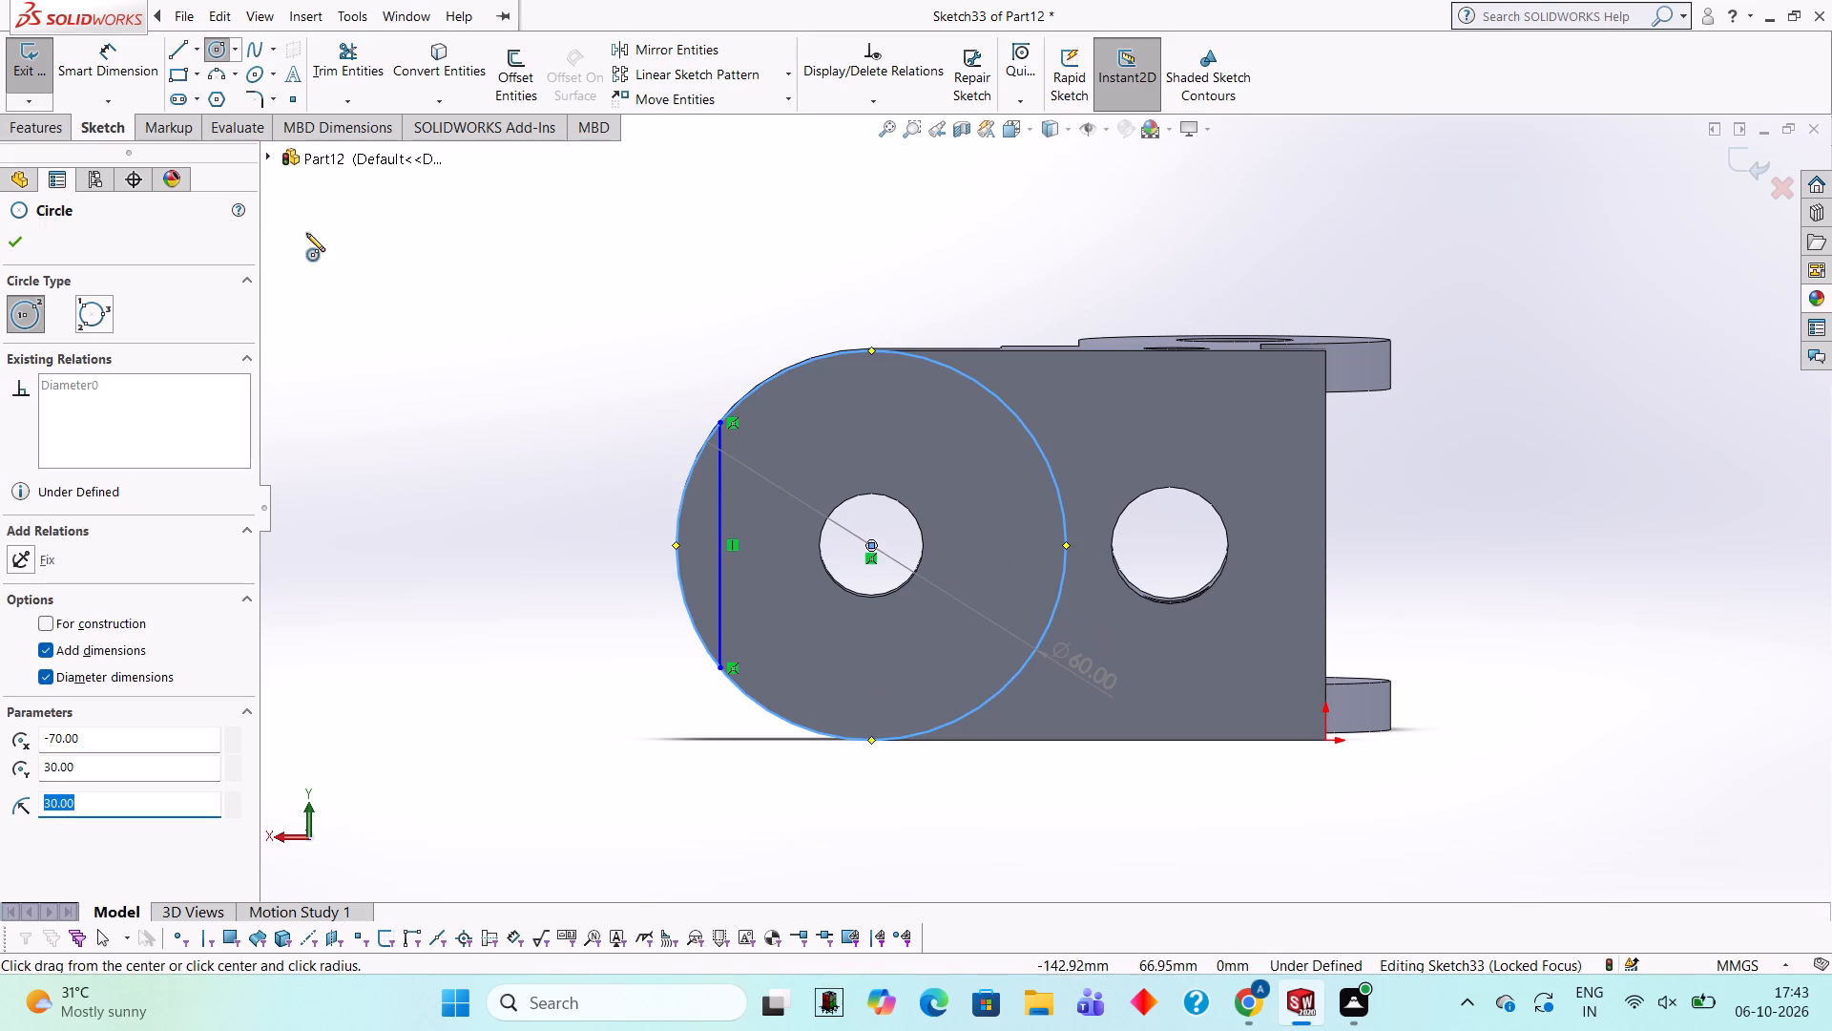
click(363, 51)
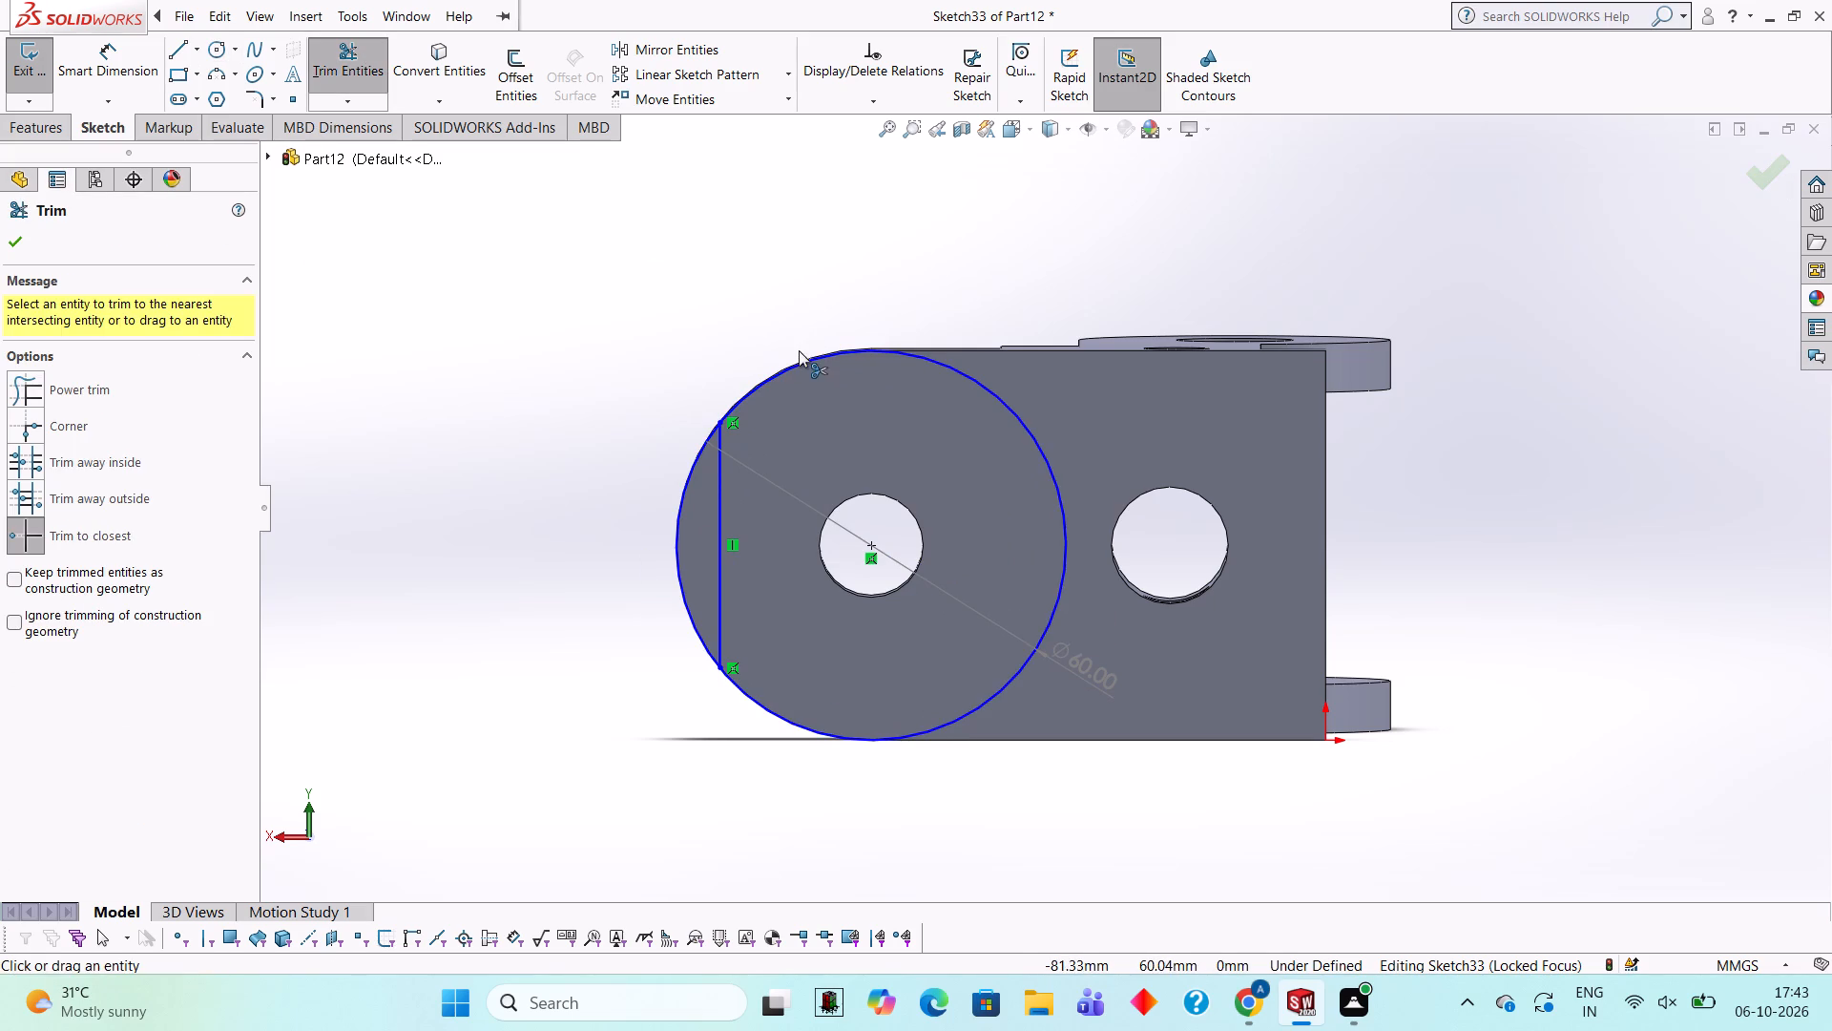
click(807, 361)
Cut the arc-and-chord segment 4 mm deep as a blind extruded cut into the underside of the rounded end.
middle_drag(679, 406, 758, 434)
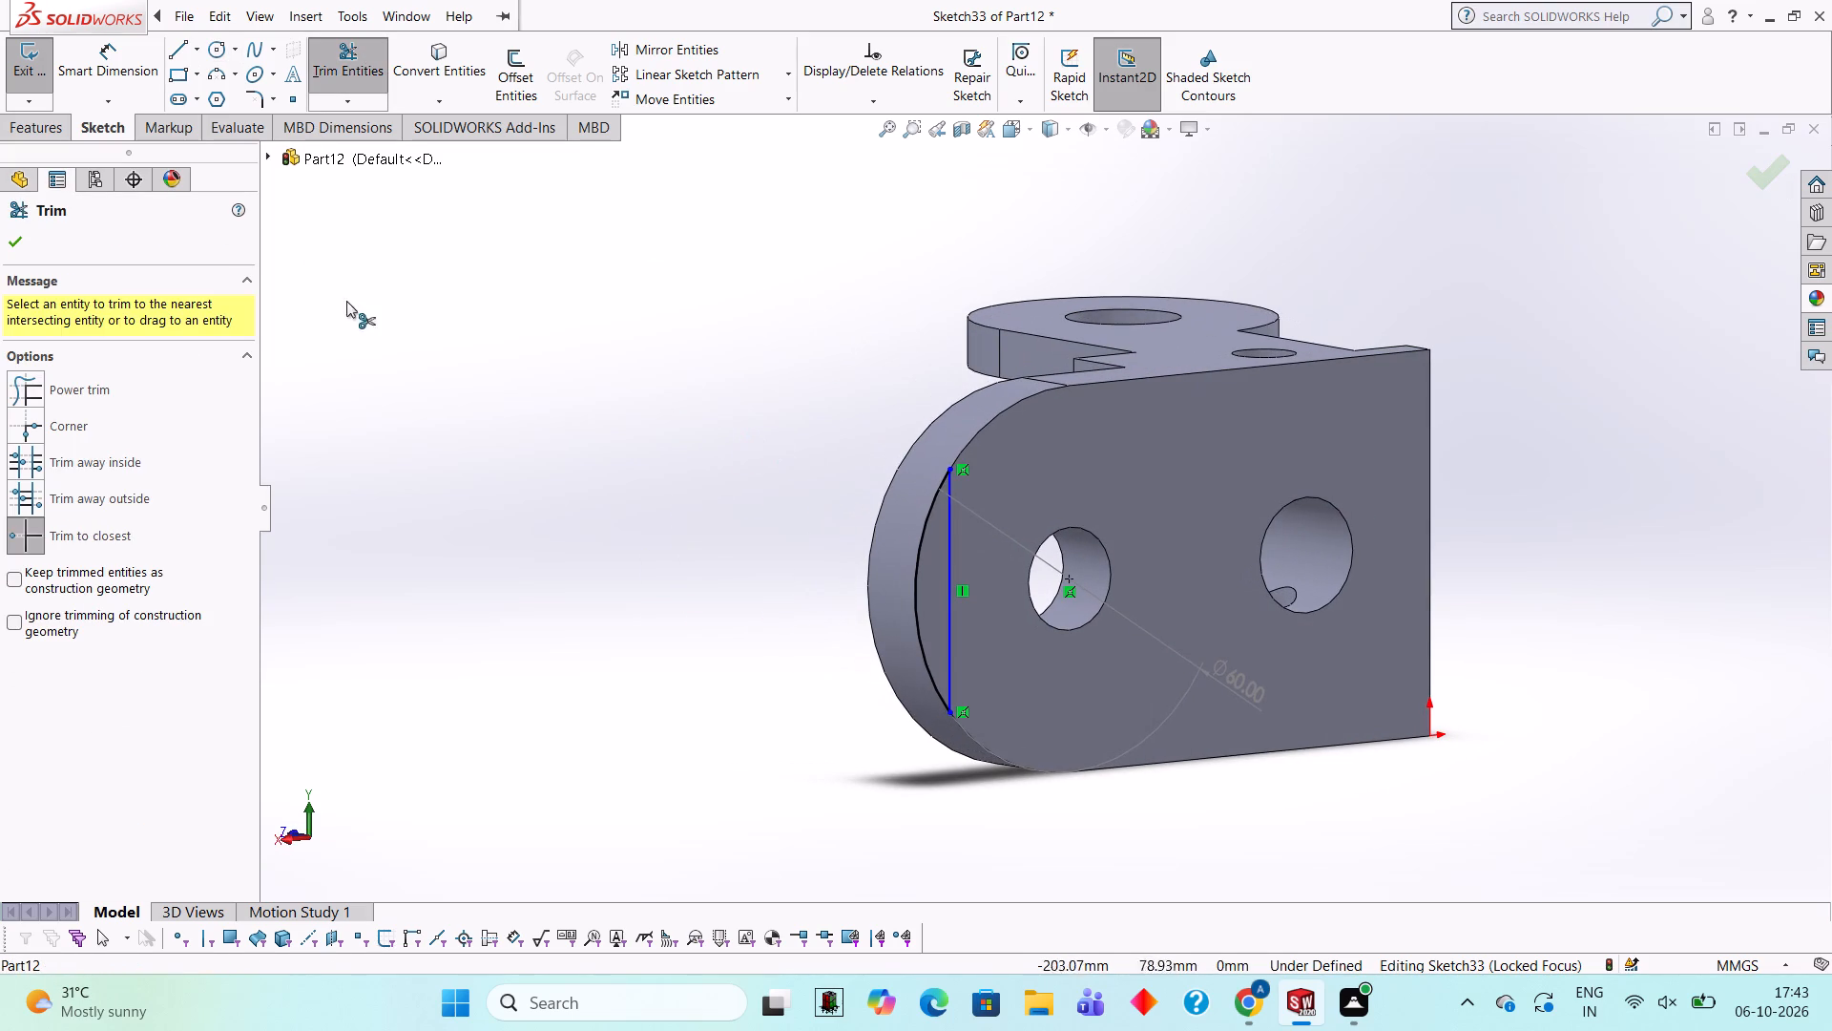
click(29, 126)
click(323, 75)
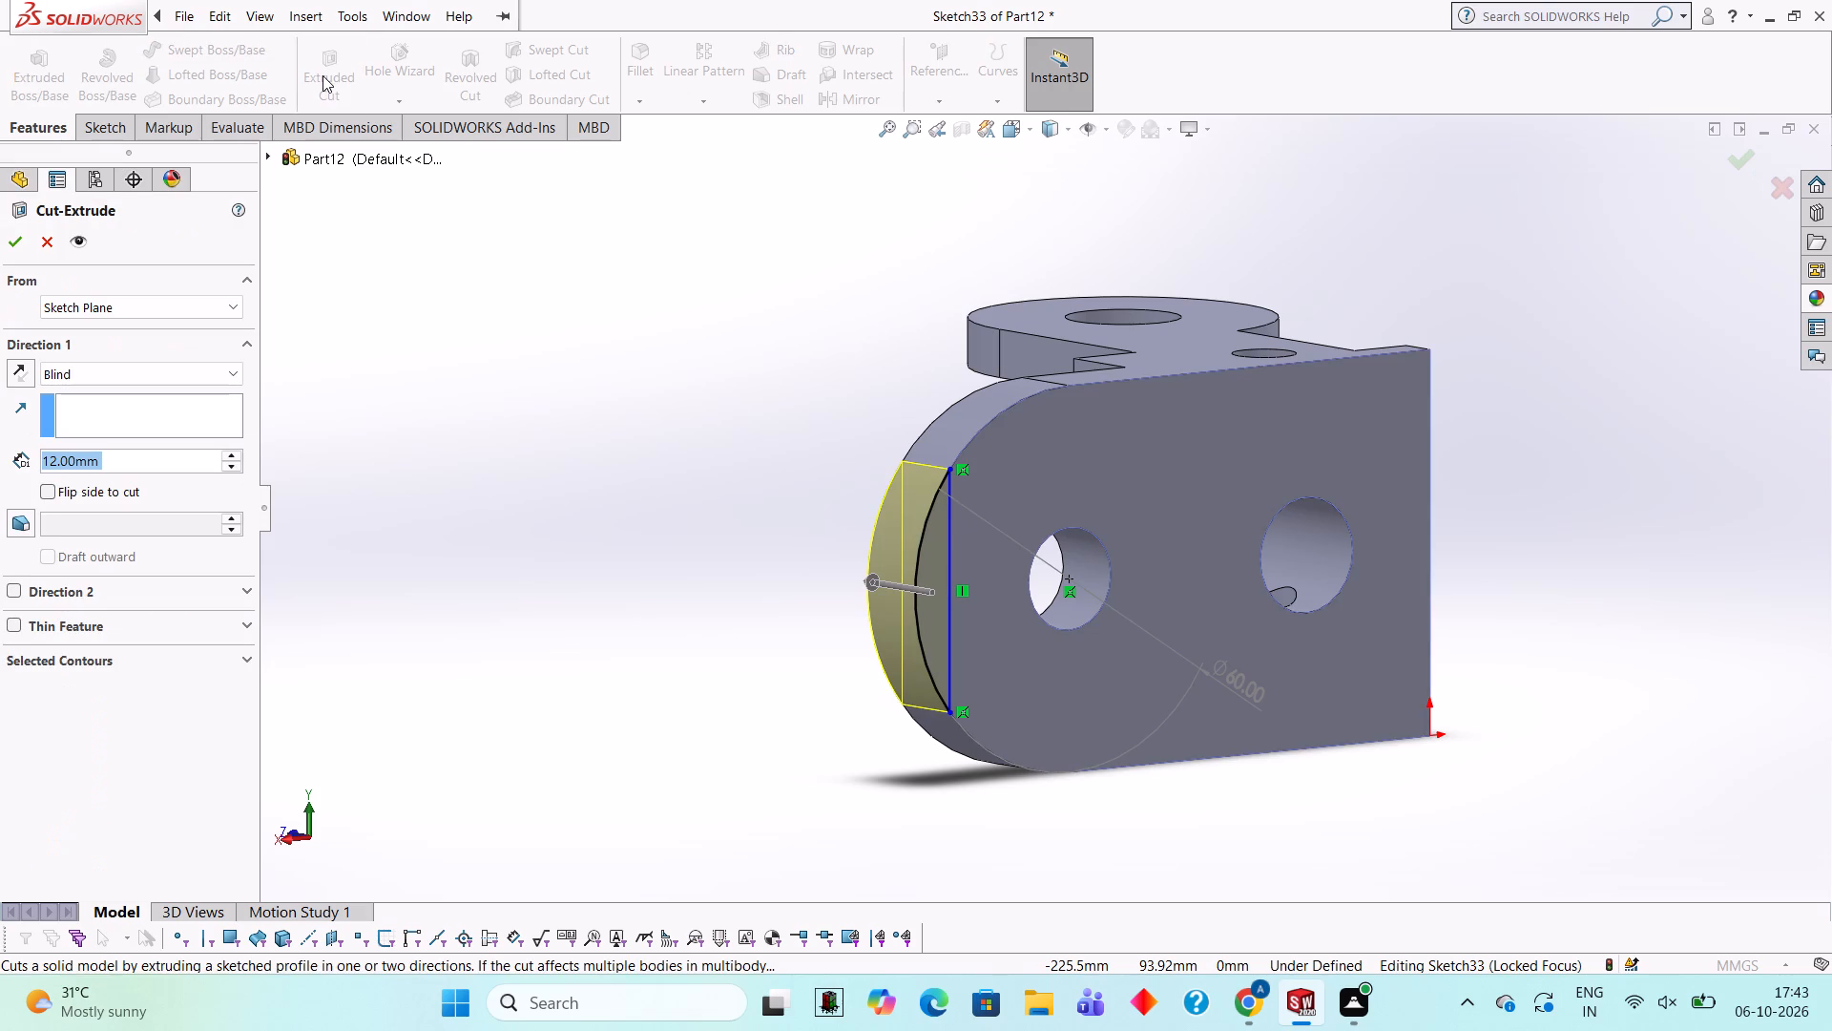
key(4)
key(Return)
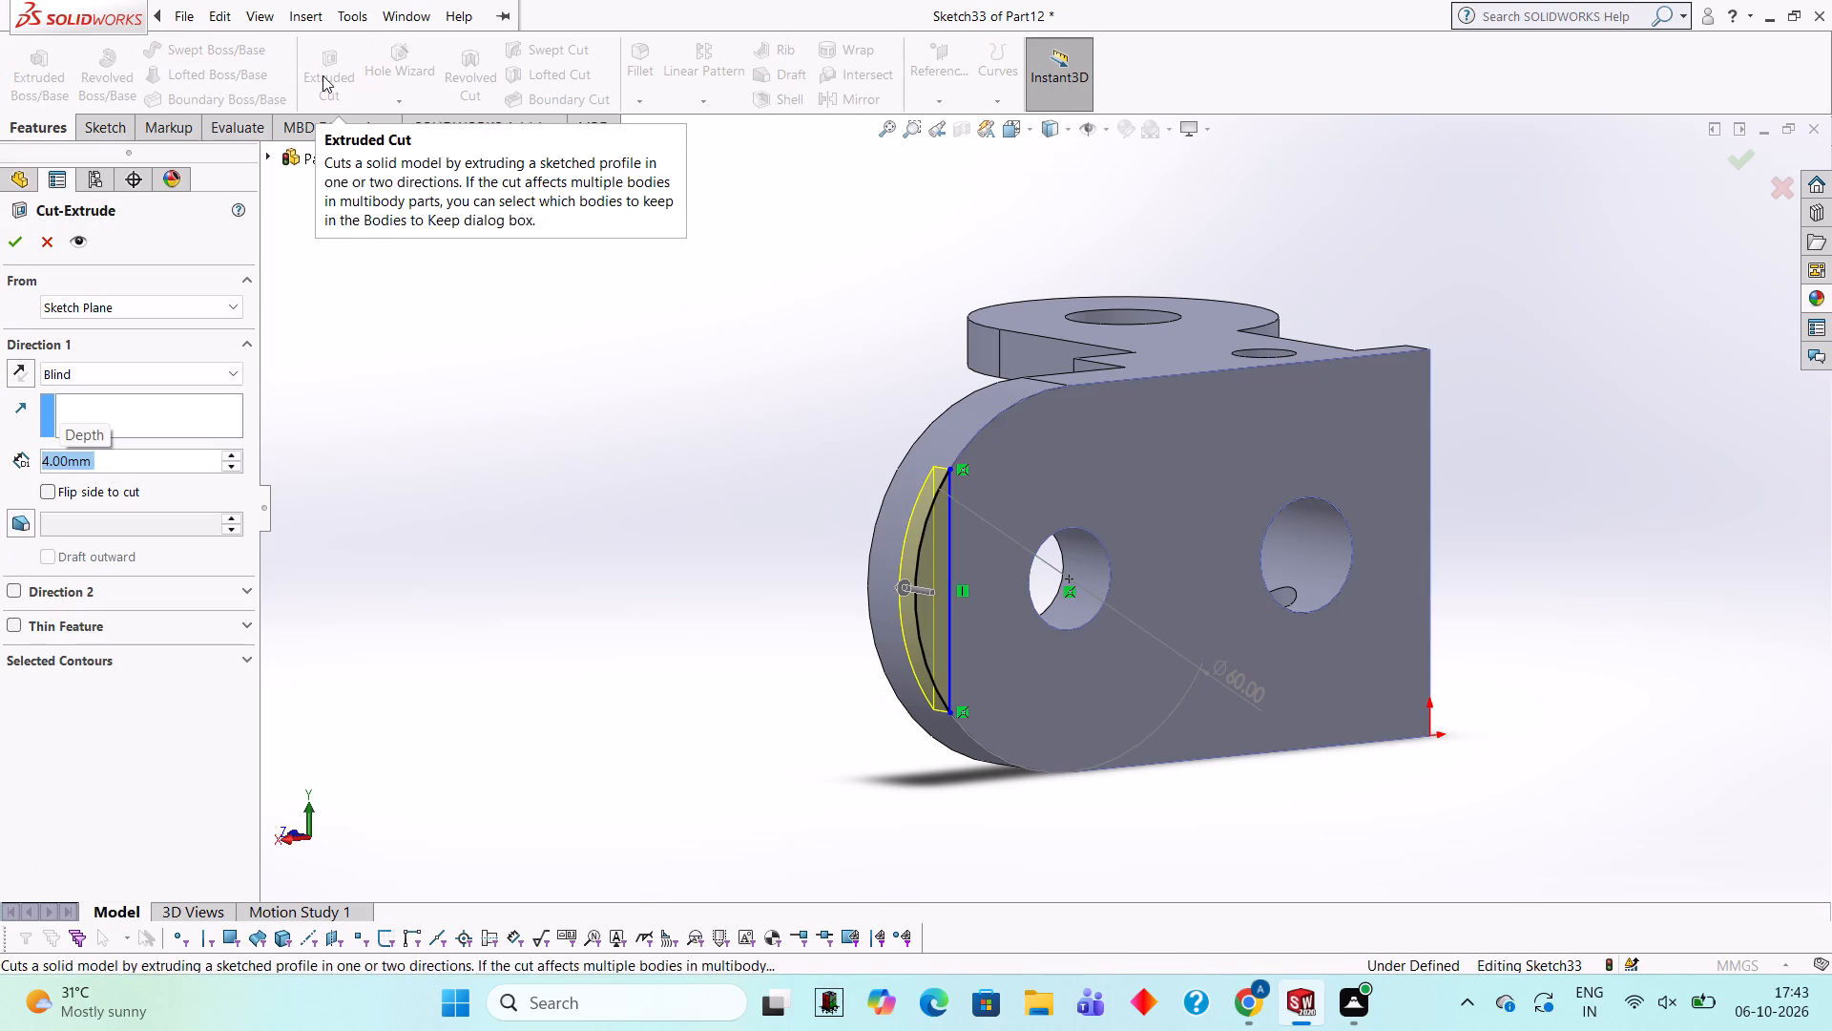
middle_drag(738, 294, 825, 328)
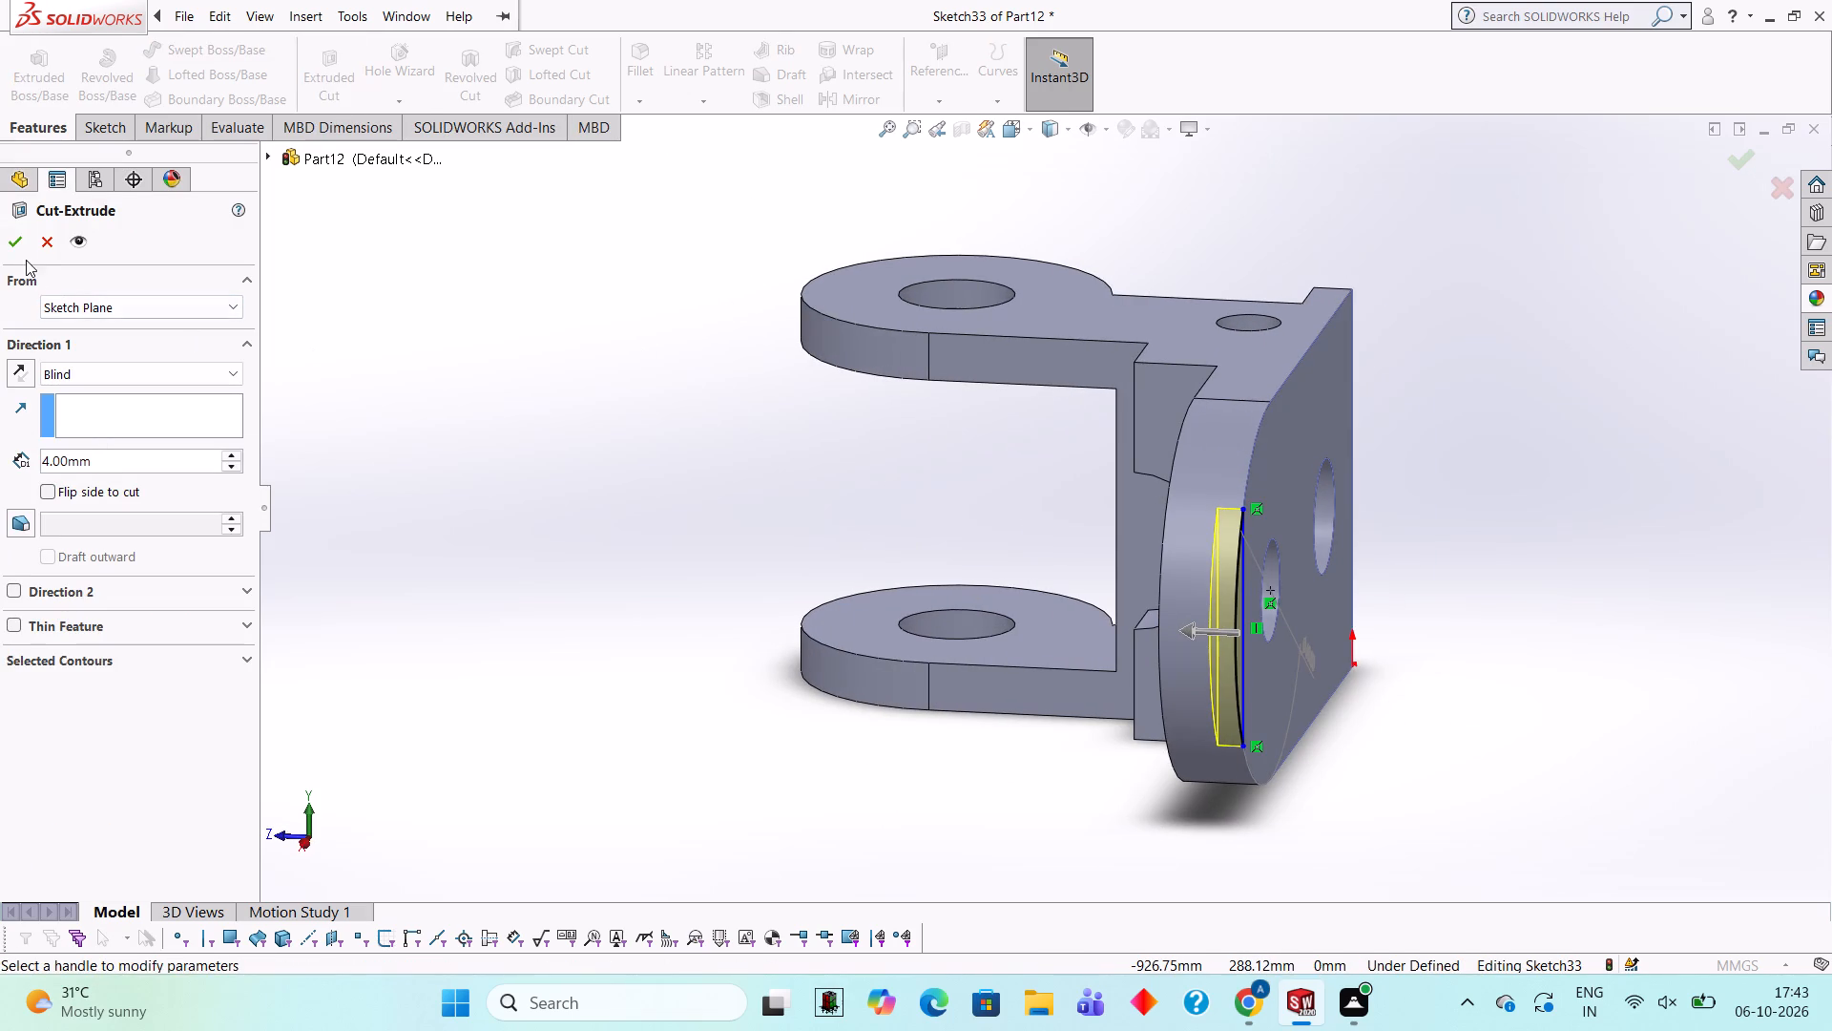
click(18, 249)
click(474, 359)
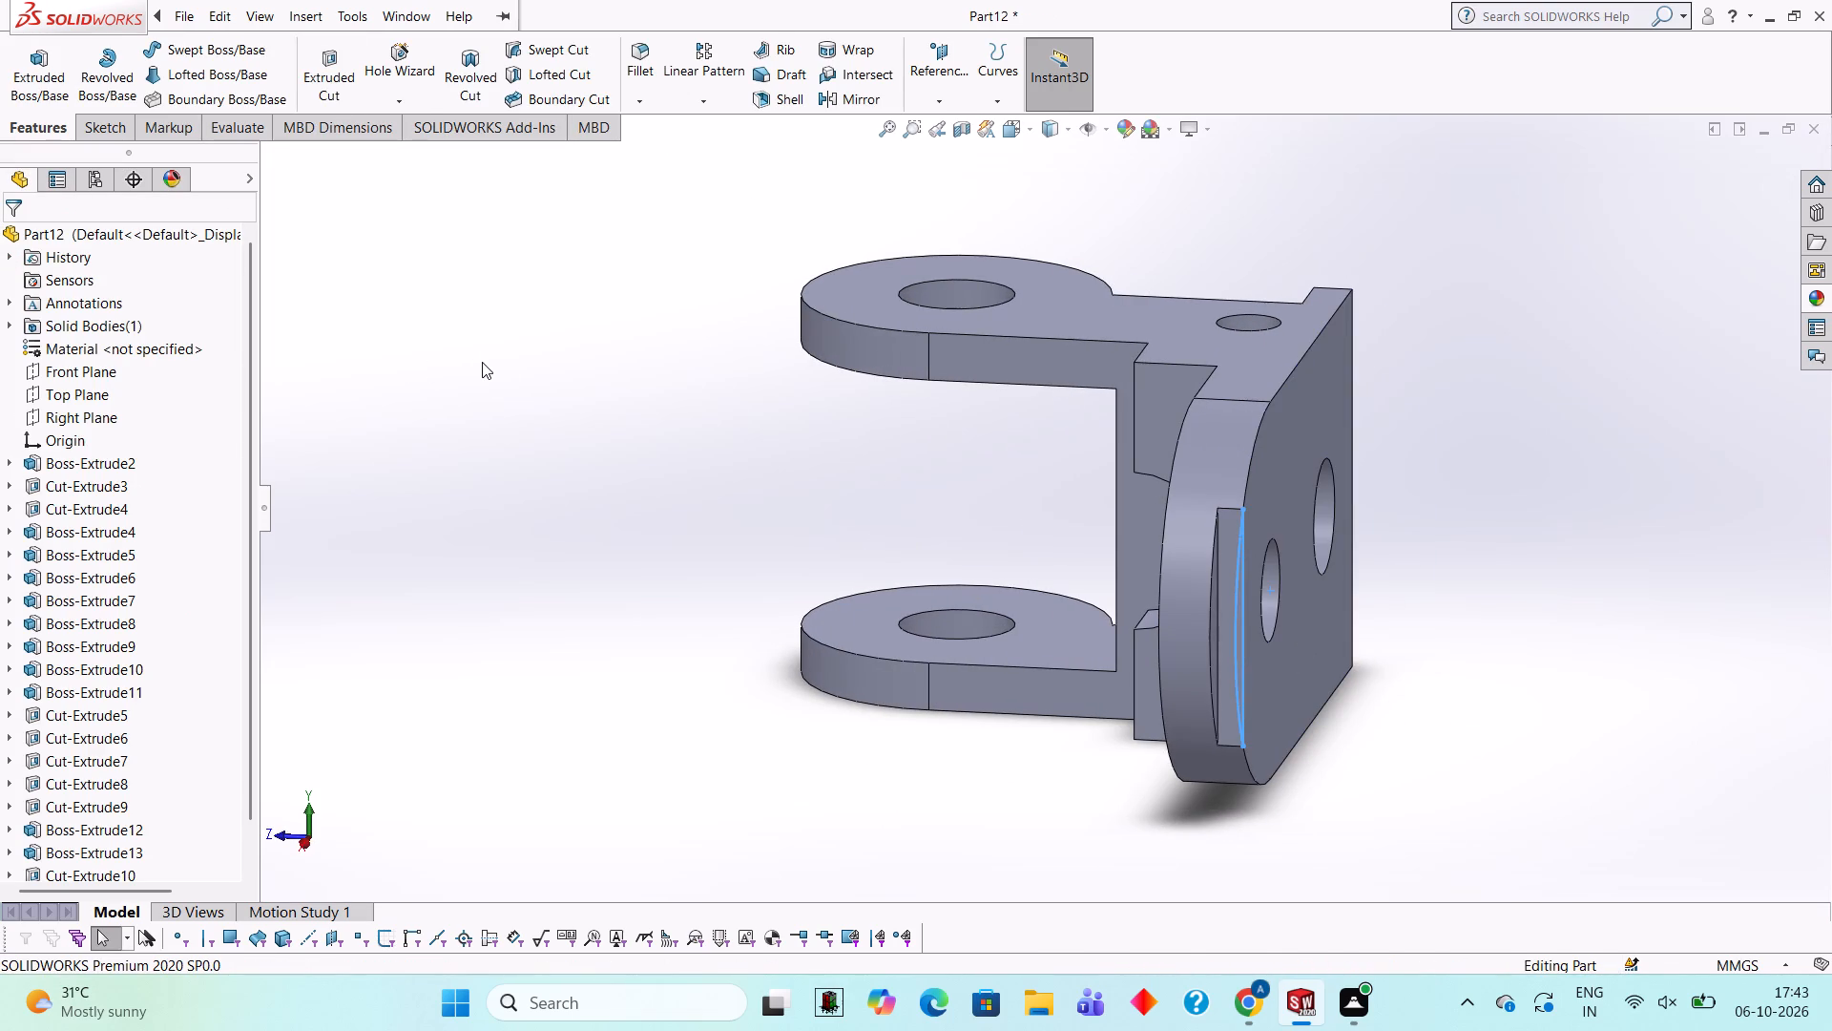
Examine the bracket from all sides, including the lugs, the semicircular recess and the segment cut at the rounded end.
middle_drag(500, 373, 593, 259)
scroll(914, 546, down, 1)
middle_drag(916, 548, 998, 347)
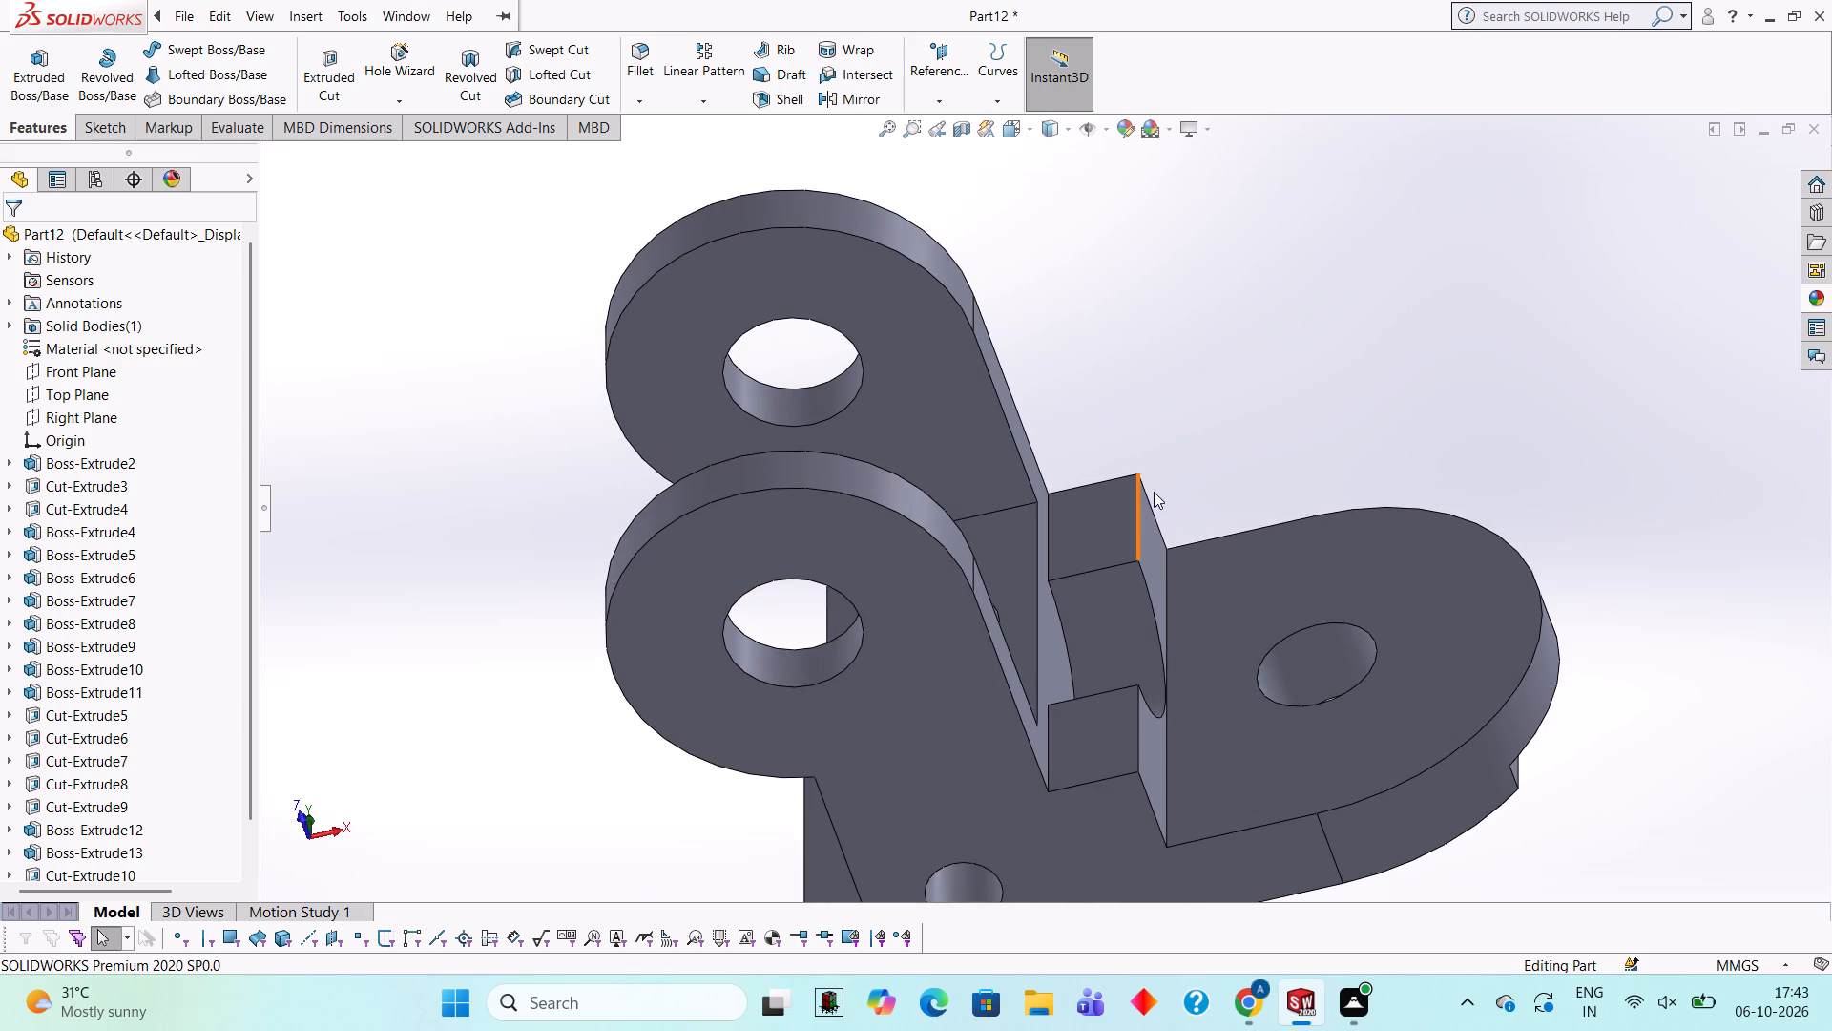
middle_drag(1300, 584, 1310, 494)
scroll(1310, 494, up, 2)
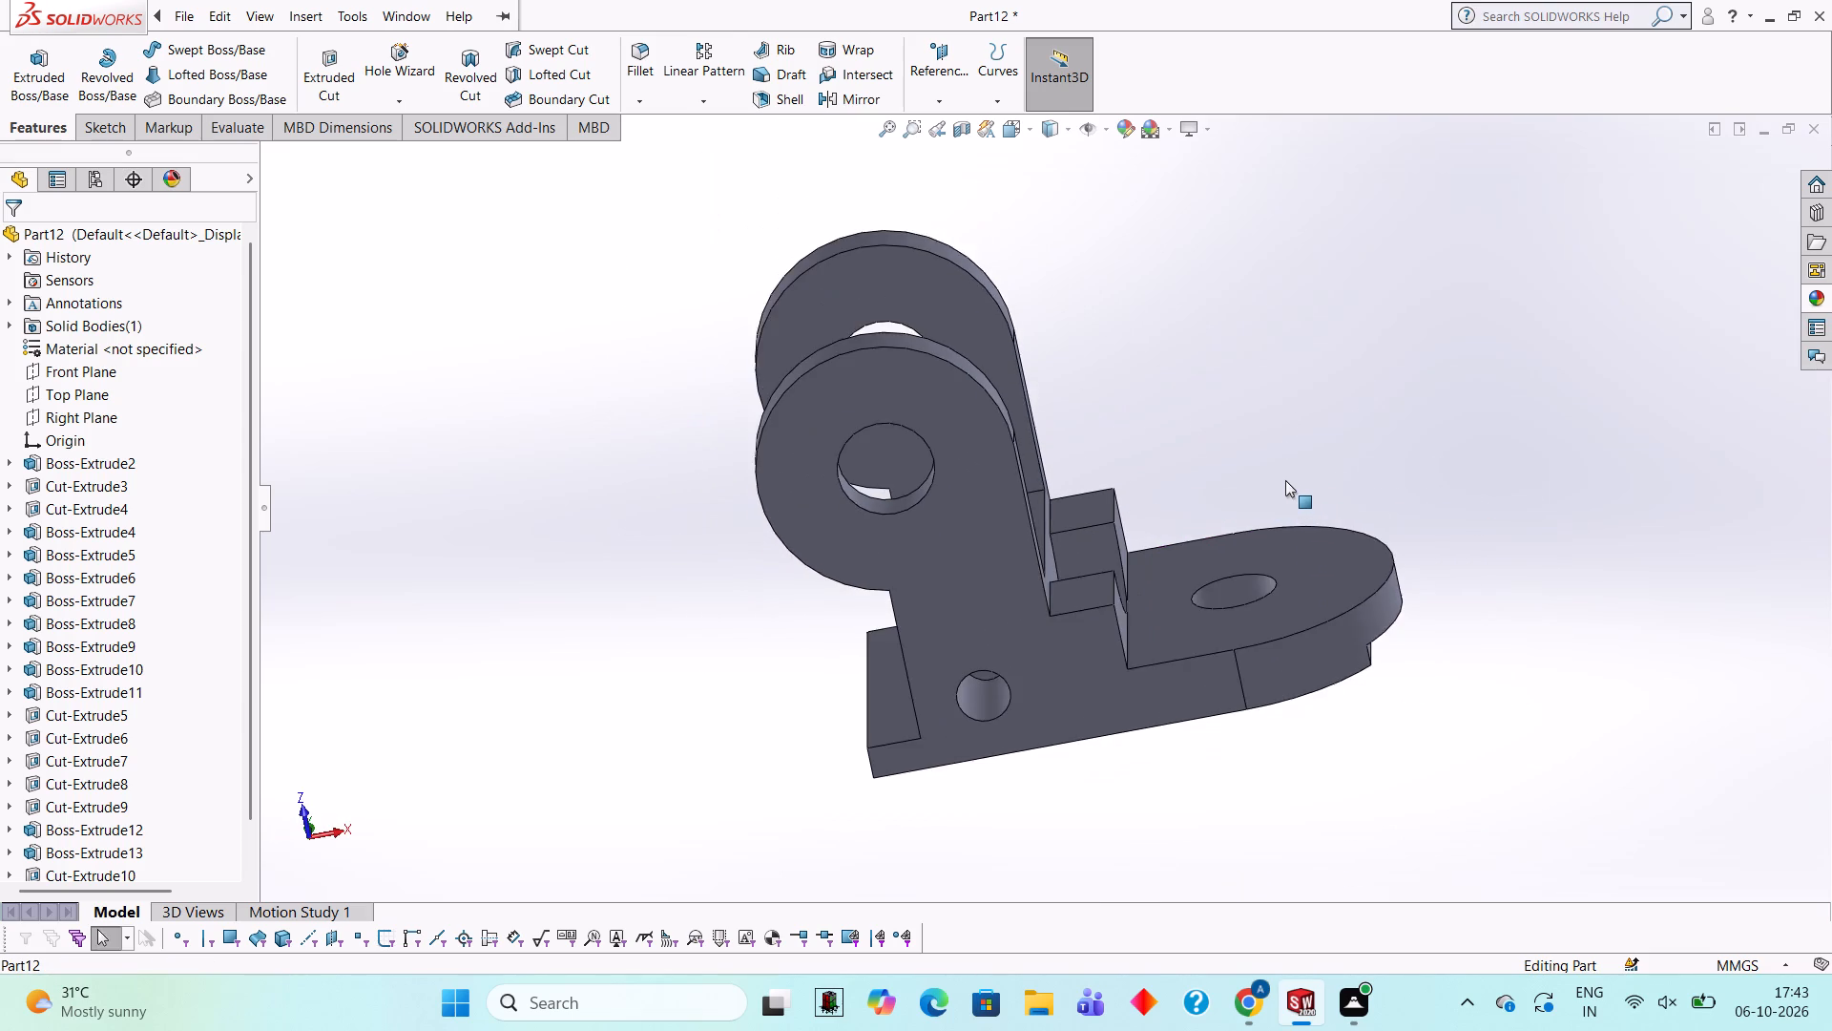
middle_drag(1285, 499, 1240, 619)
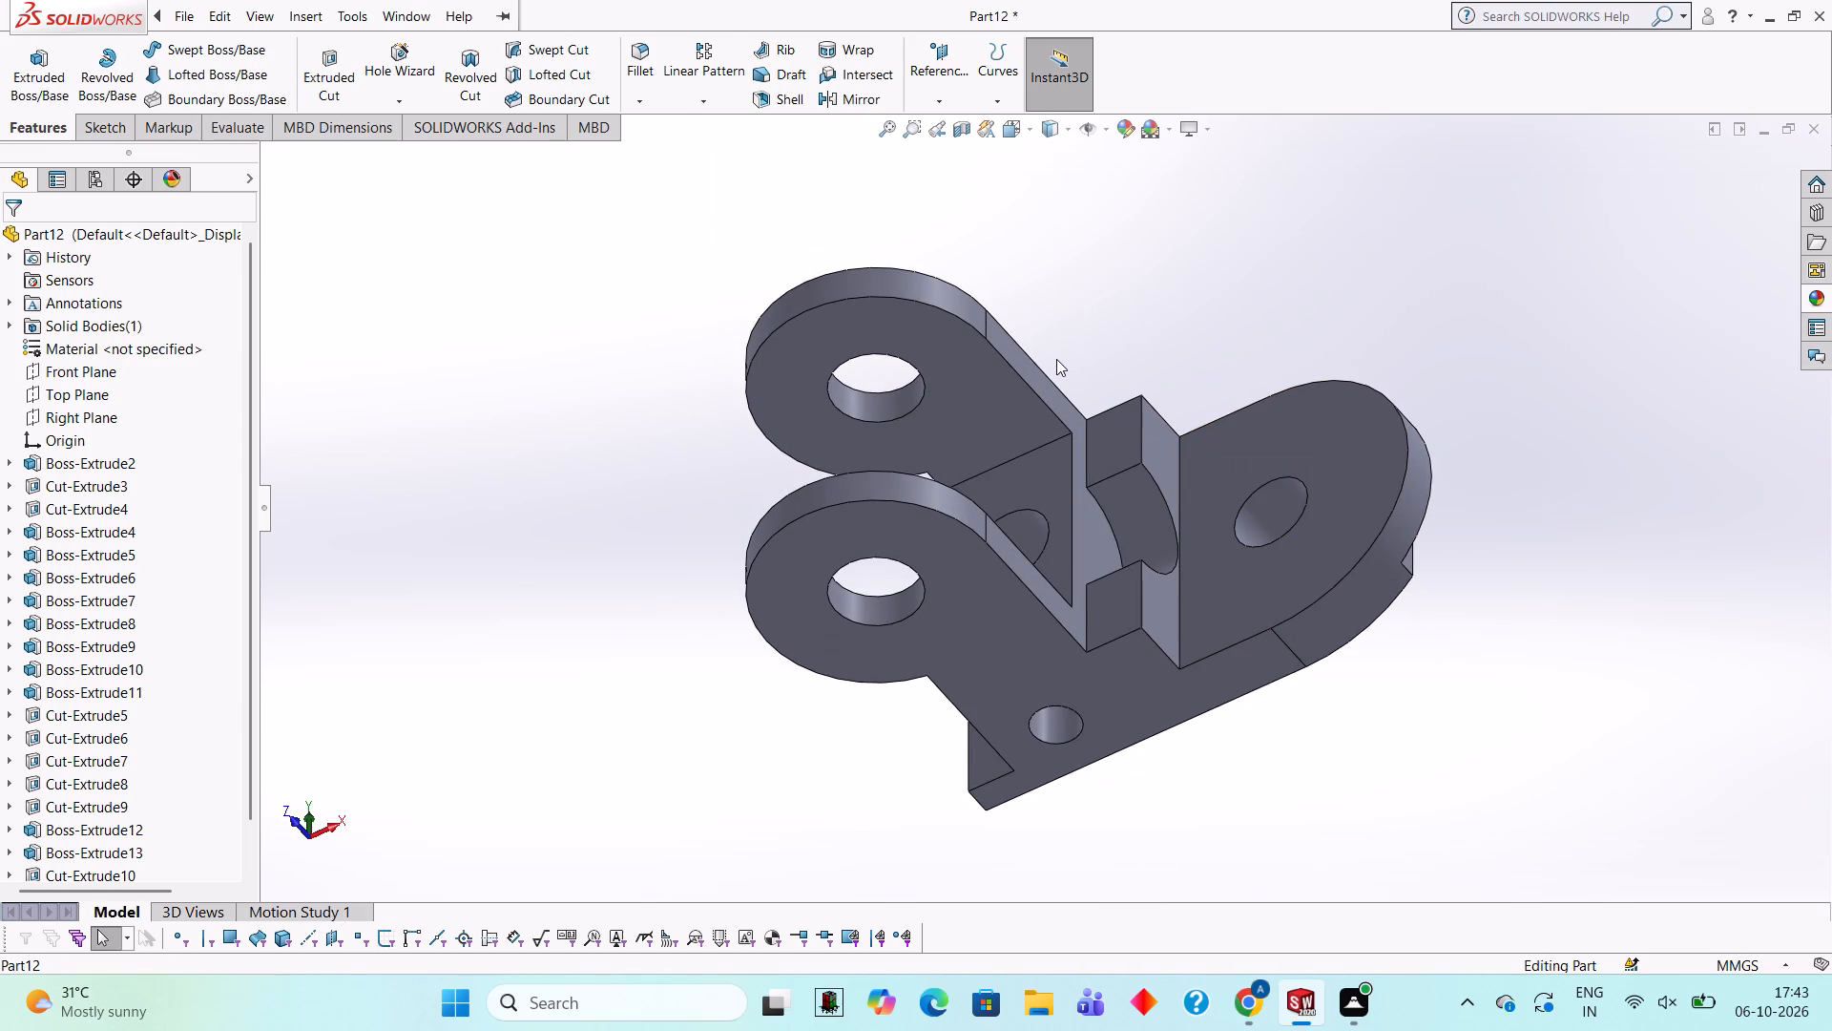
scroll(1181, 486, up, 3)
middle_drag(1090, 404, 1172, 587)
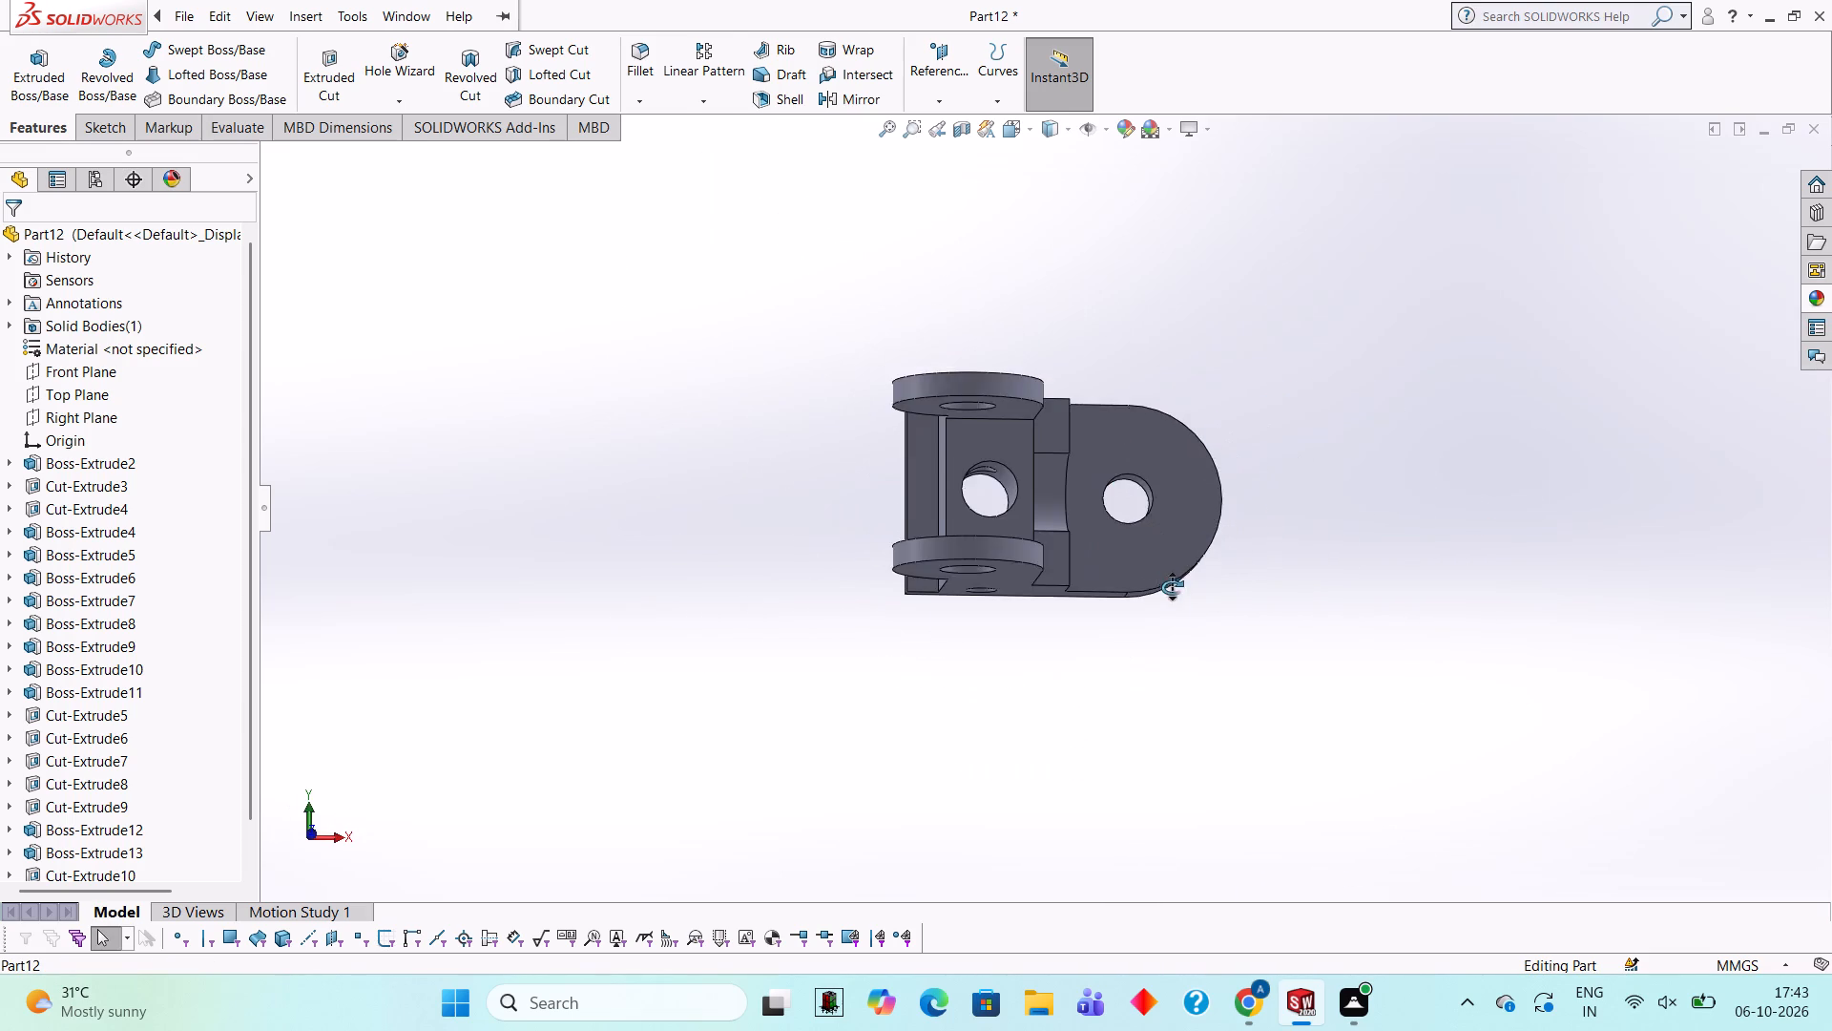
middle_drag(1172, 587, 1172, 592)
middle_drag(1170, 671, 1350, 750)
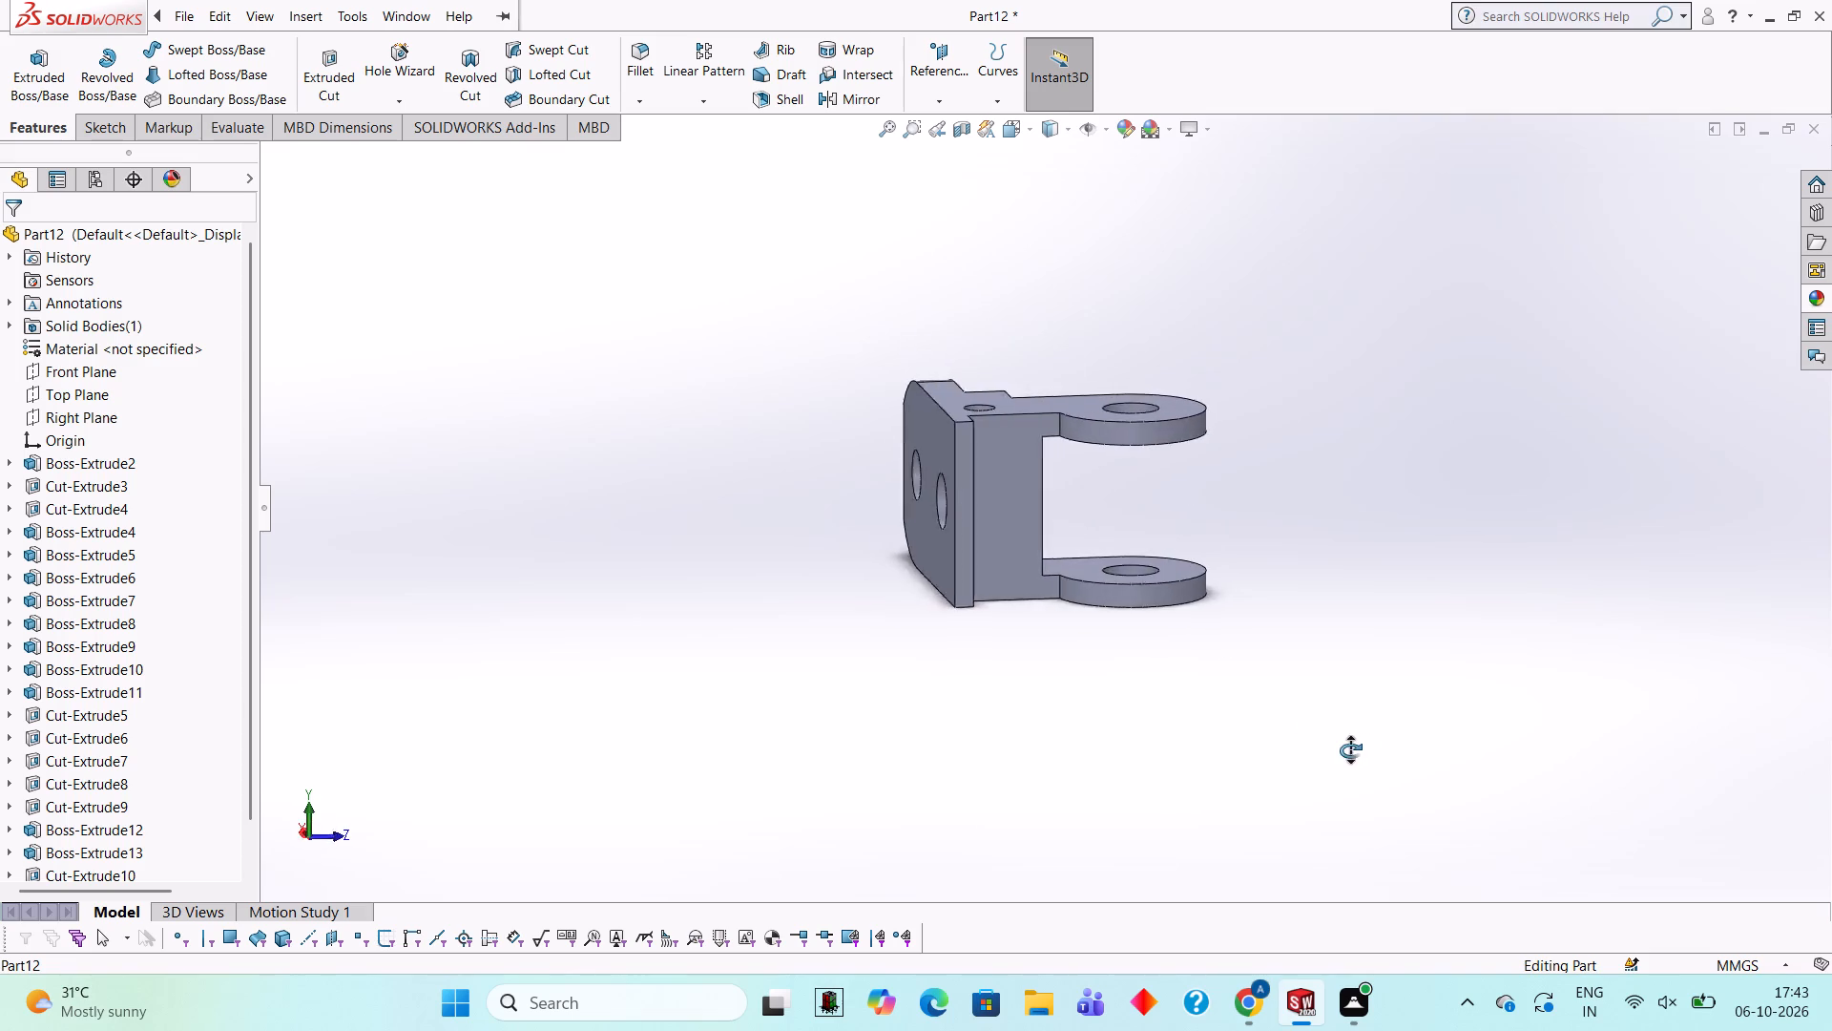
middle_drag(1350, 750, 1135, 443)
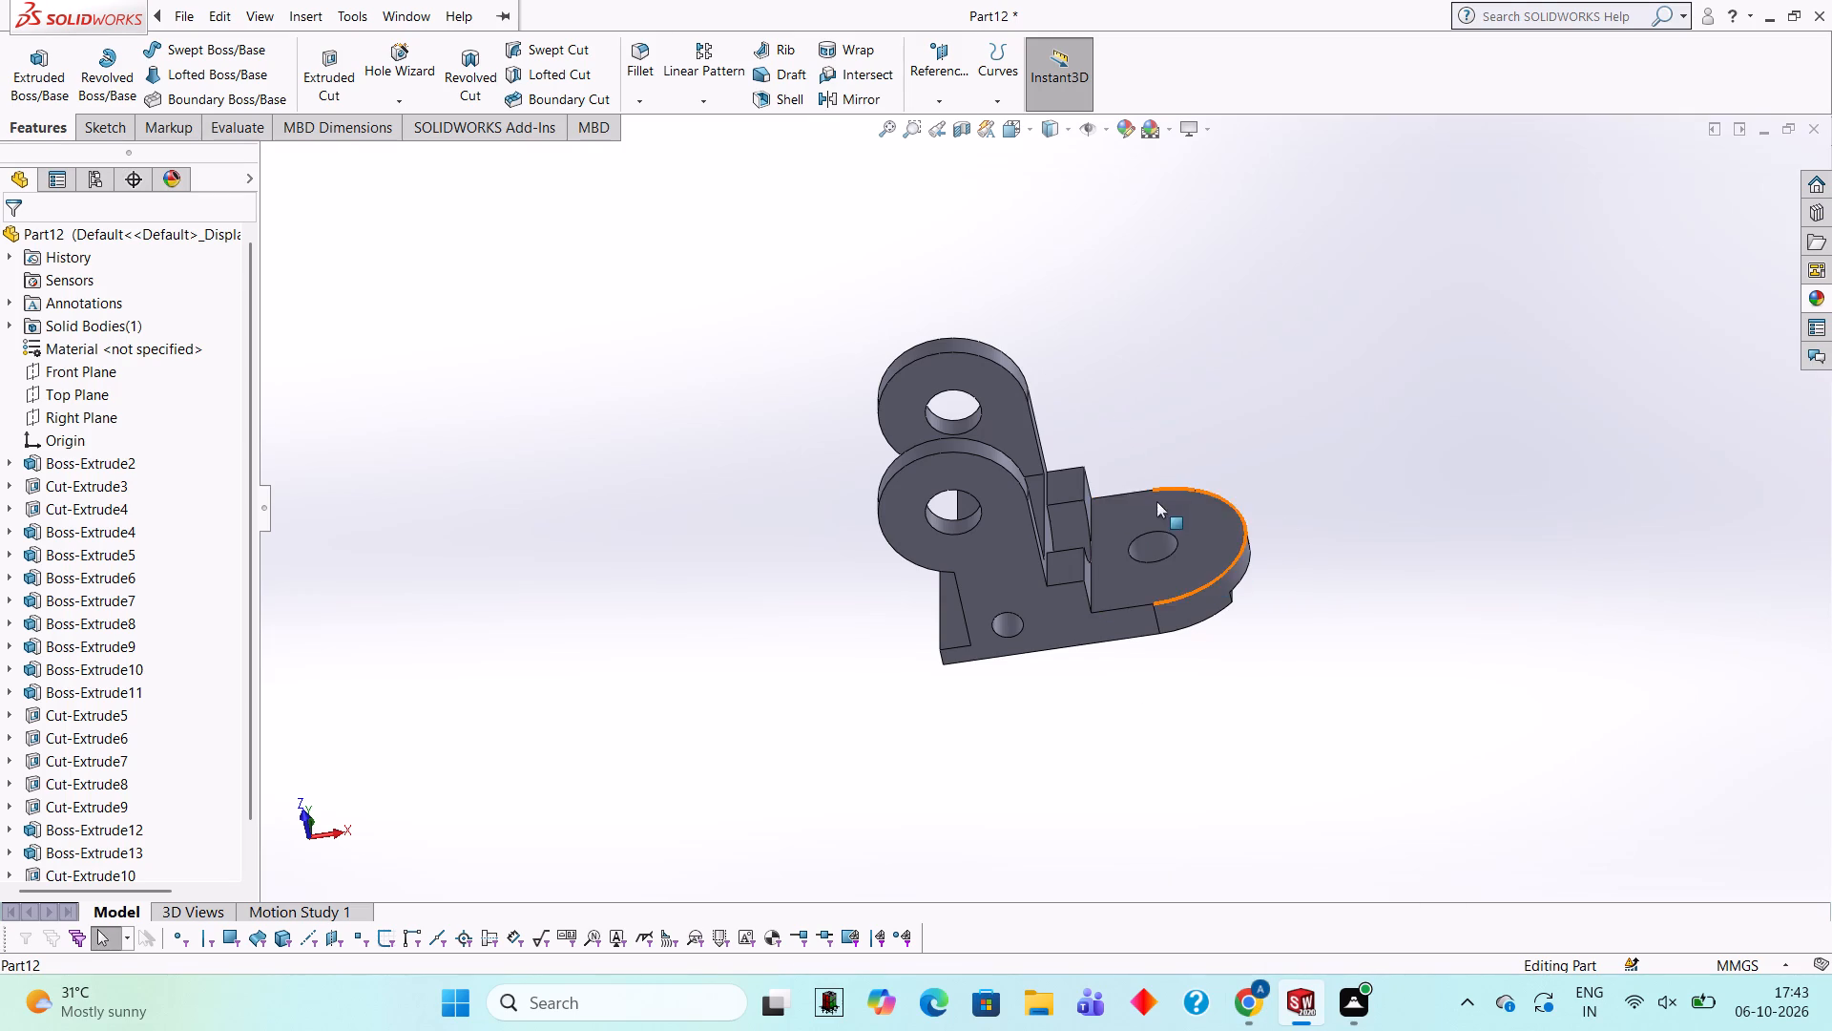
middle_drag(1137, 431, 1020, 780)
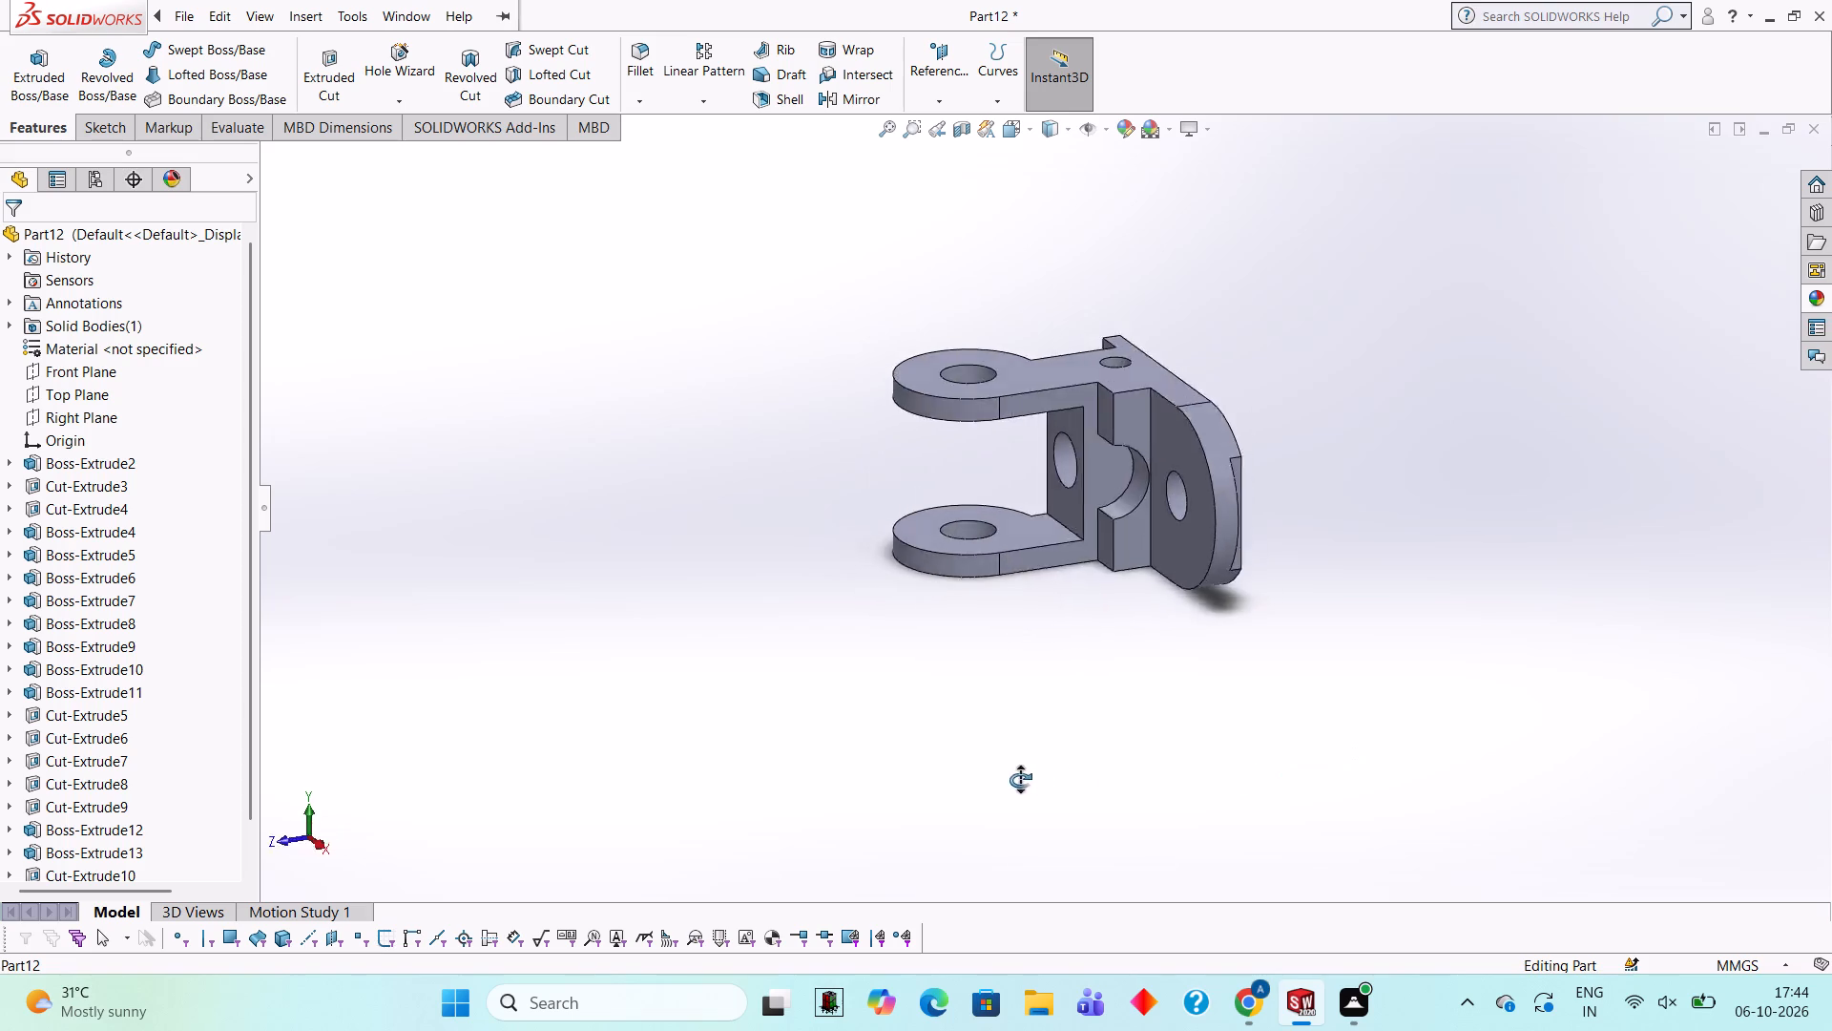
middle_drag(1020, 780, 785, 669)
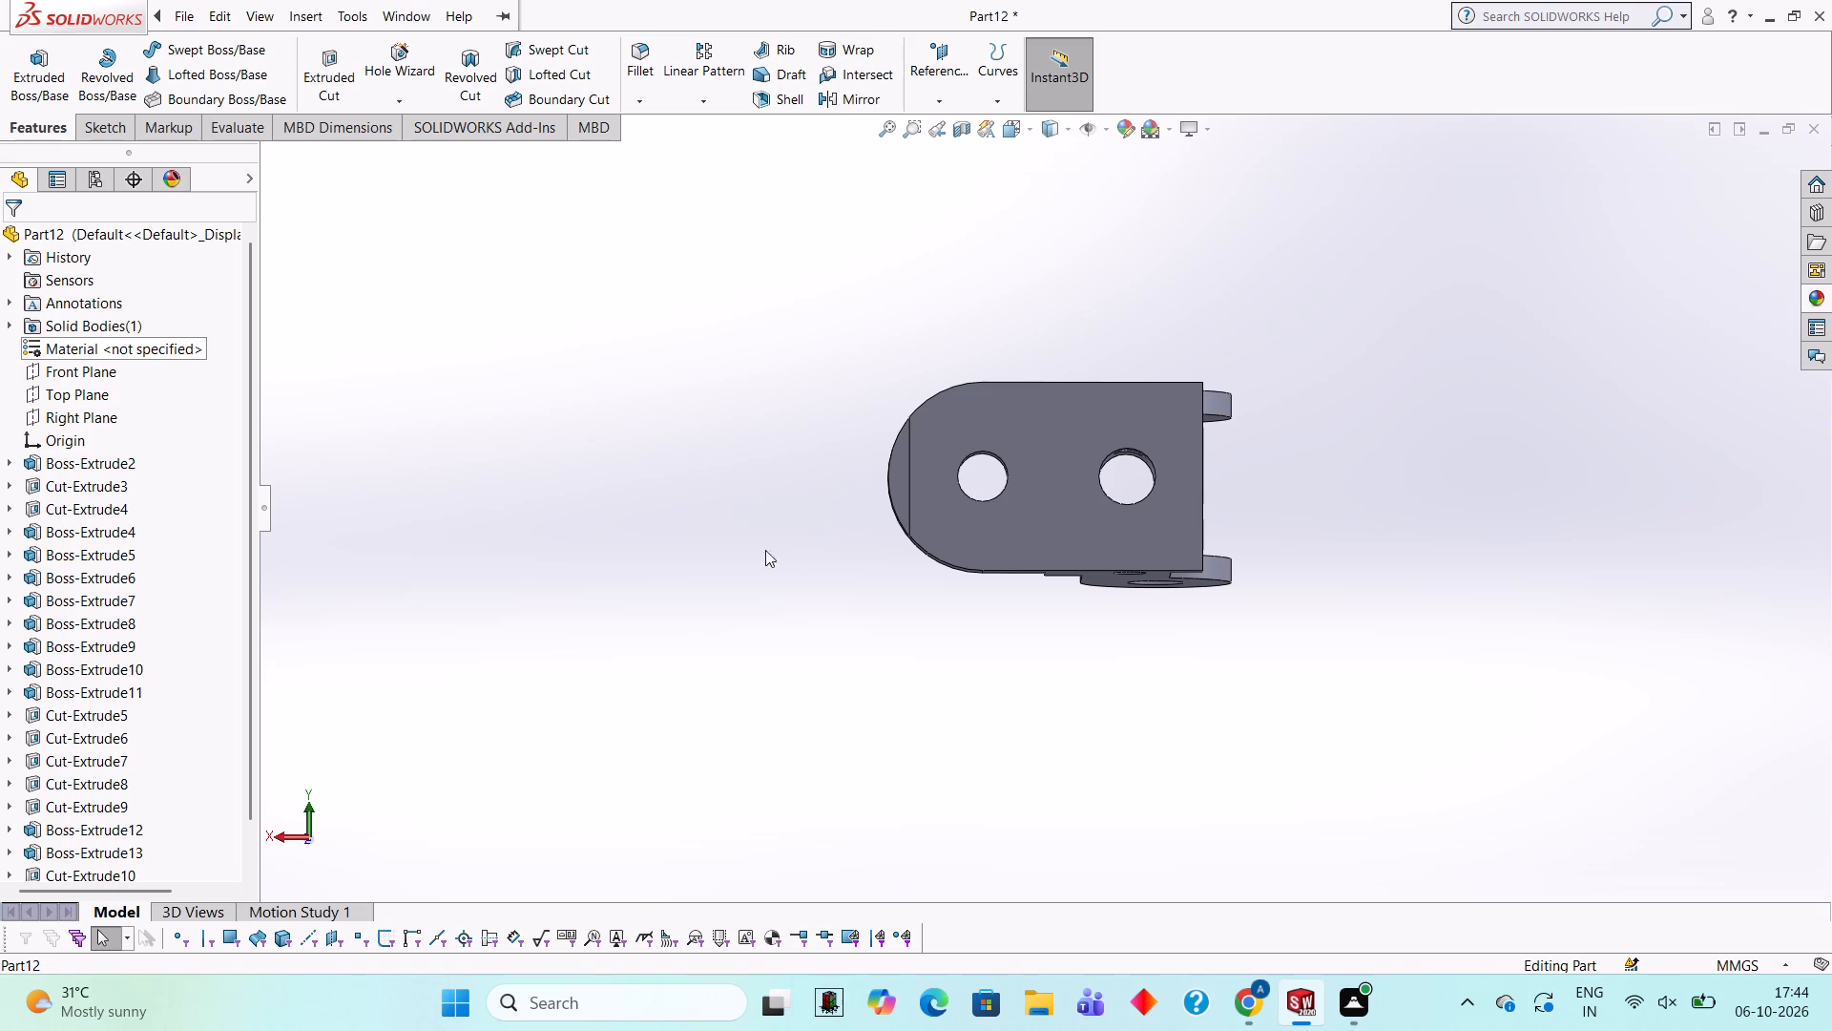
Start a sketch on the plate's flat underside face, beside the segment cut, and view it face-on.
click(967, 436)
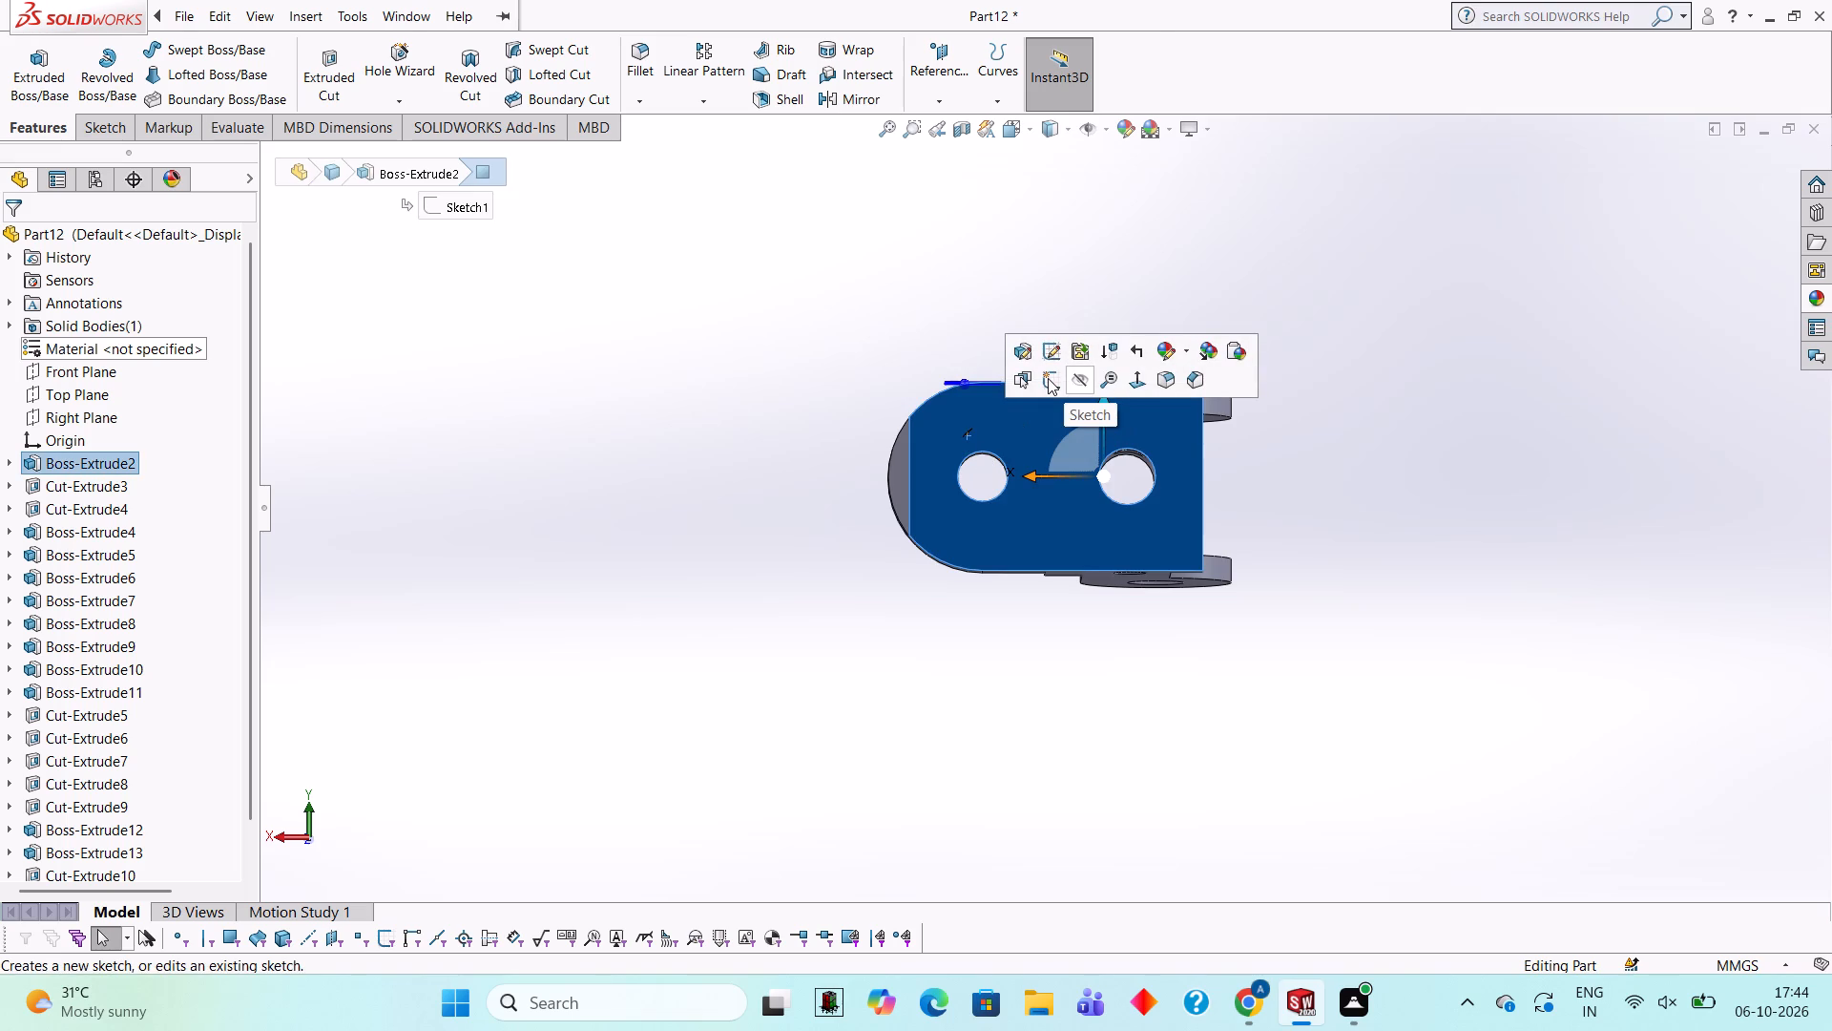
click(1048, 378)
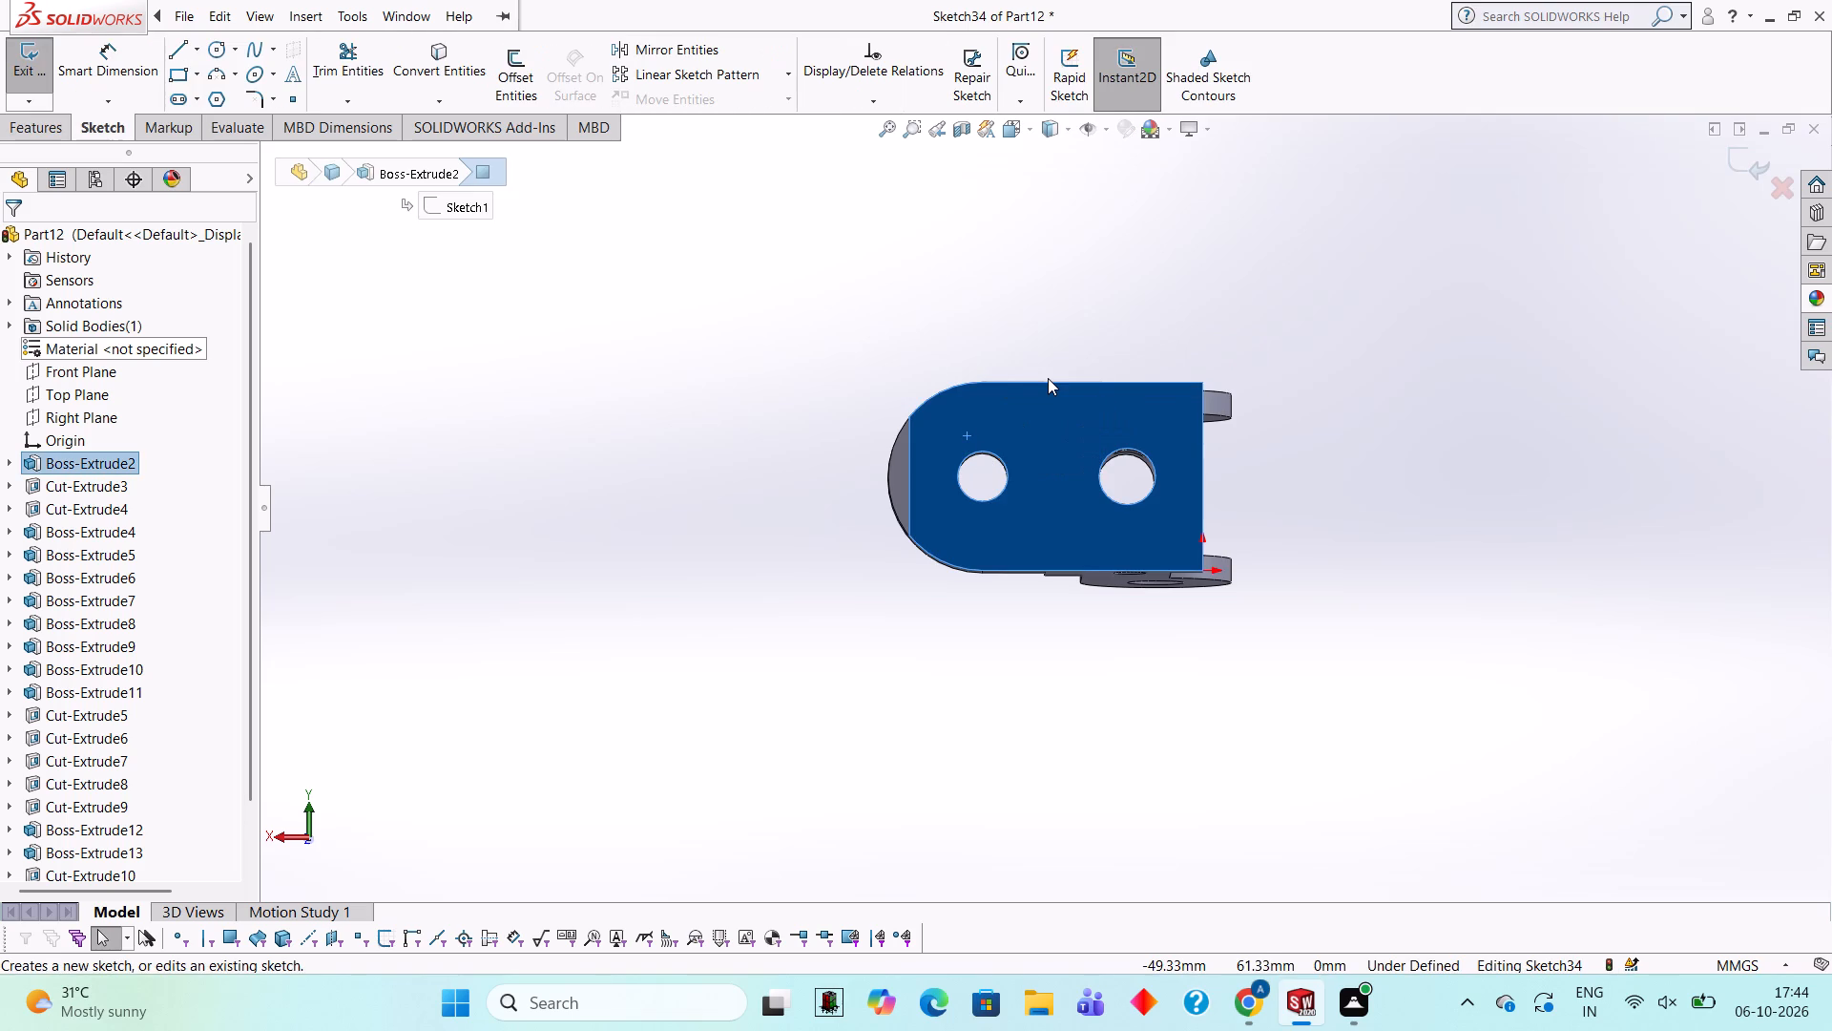
key(ctrl+8)
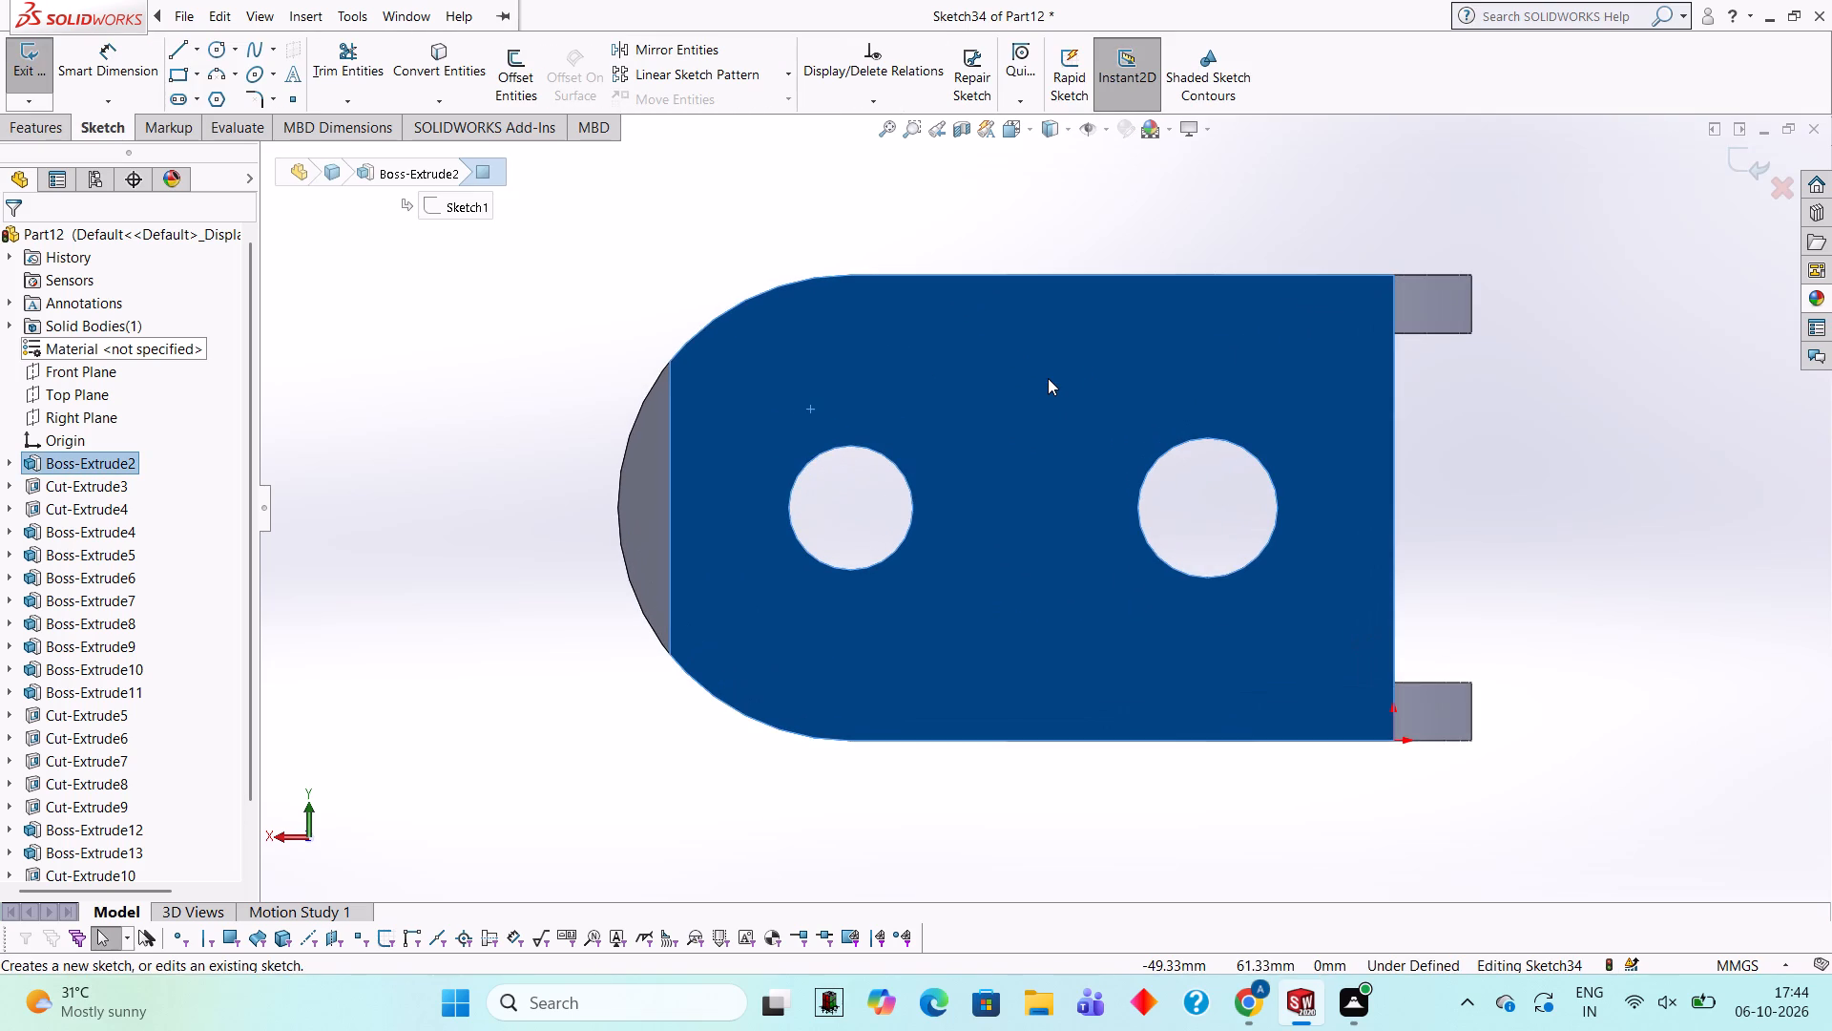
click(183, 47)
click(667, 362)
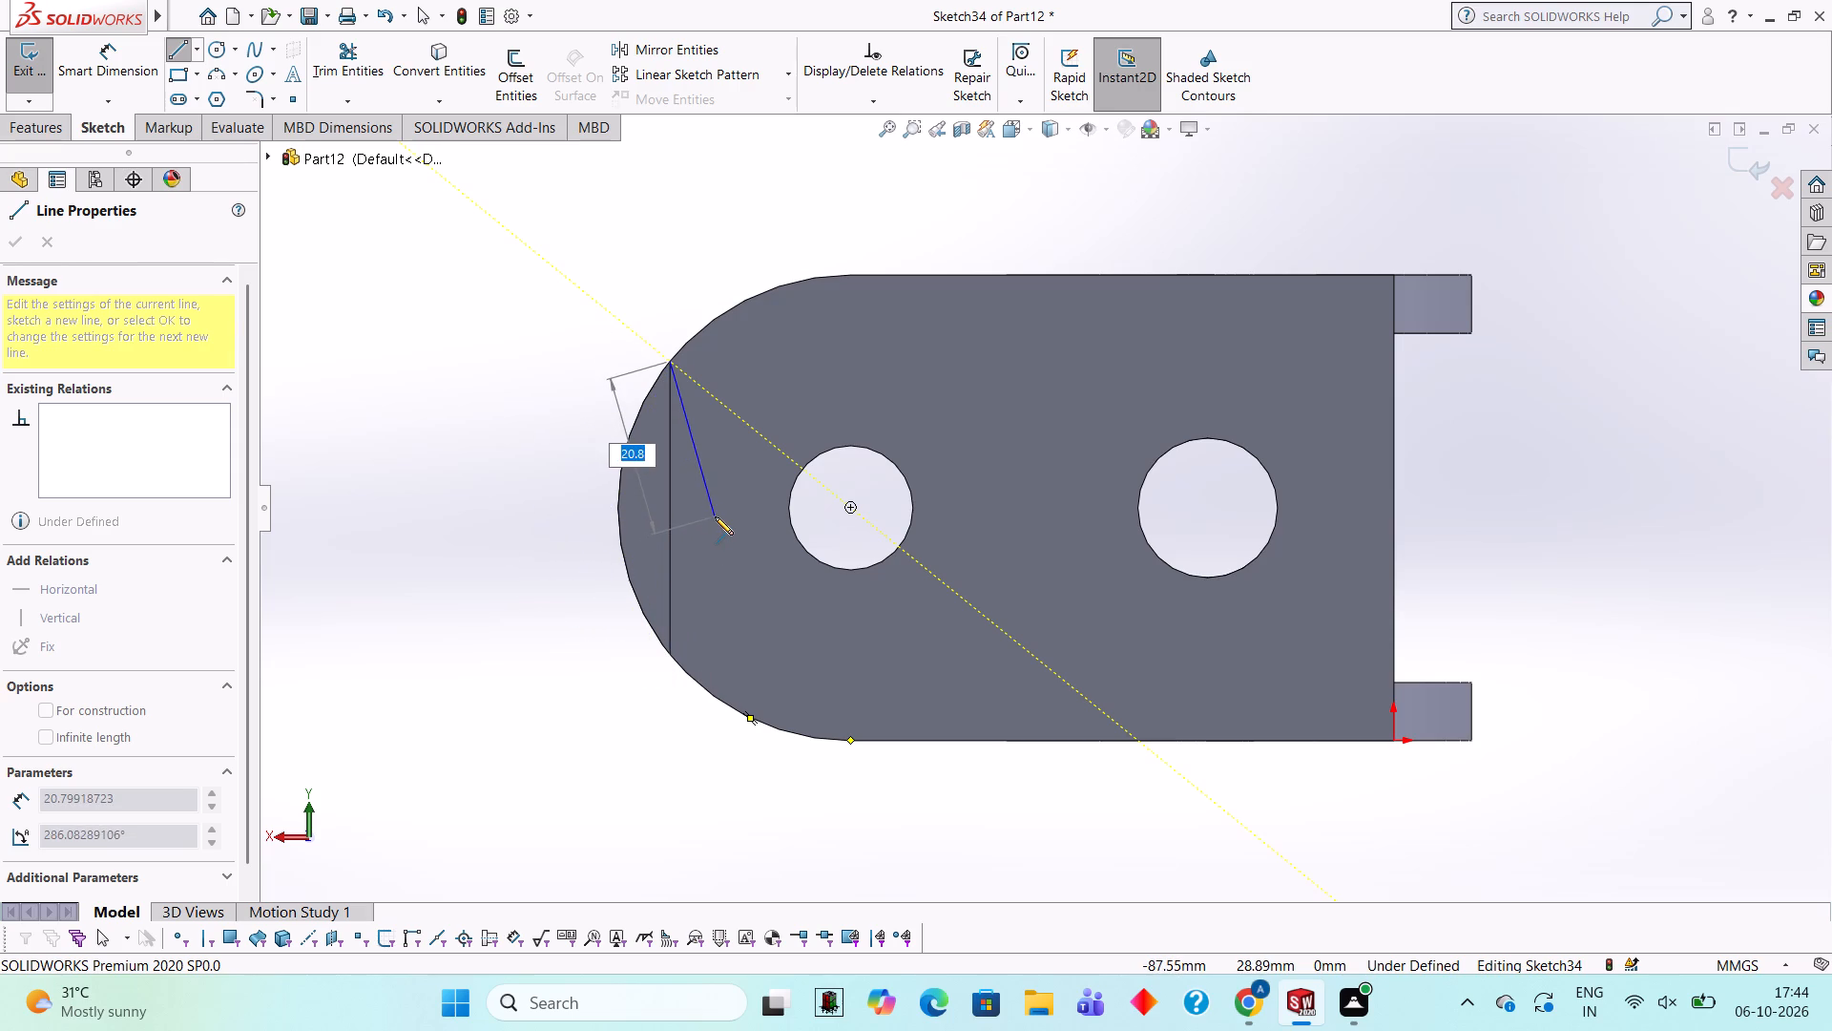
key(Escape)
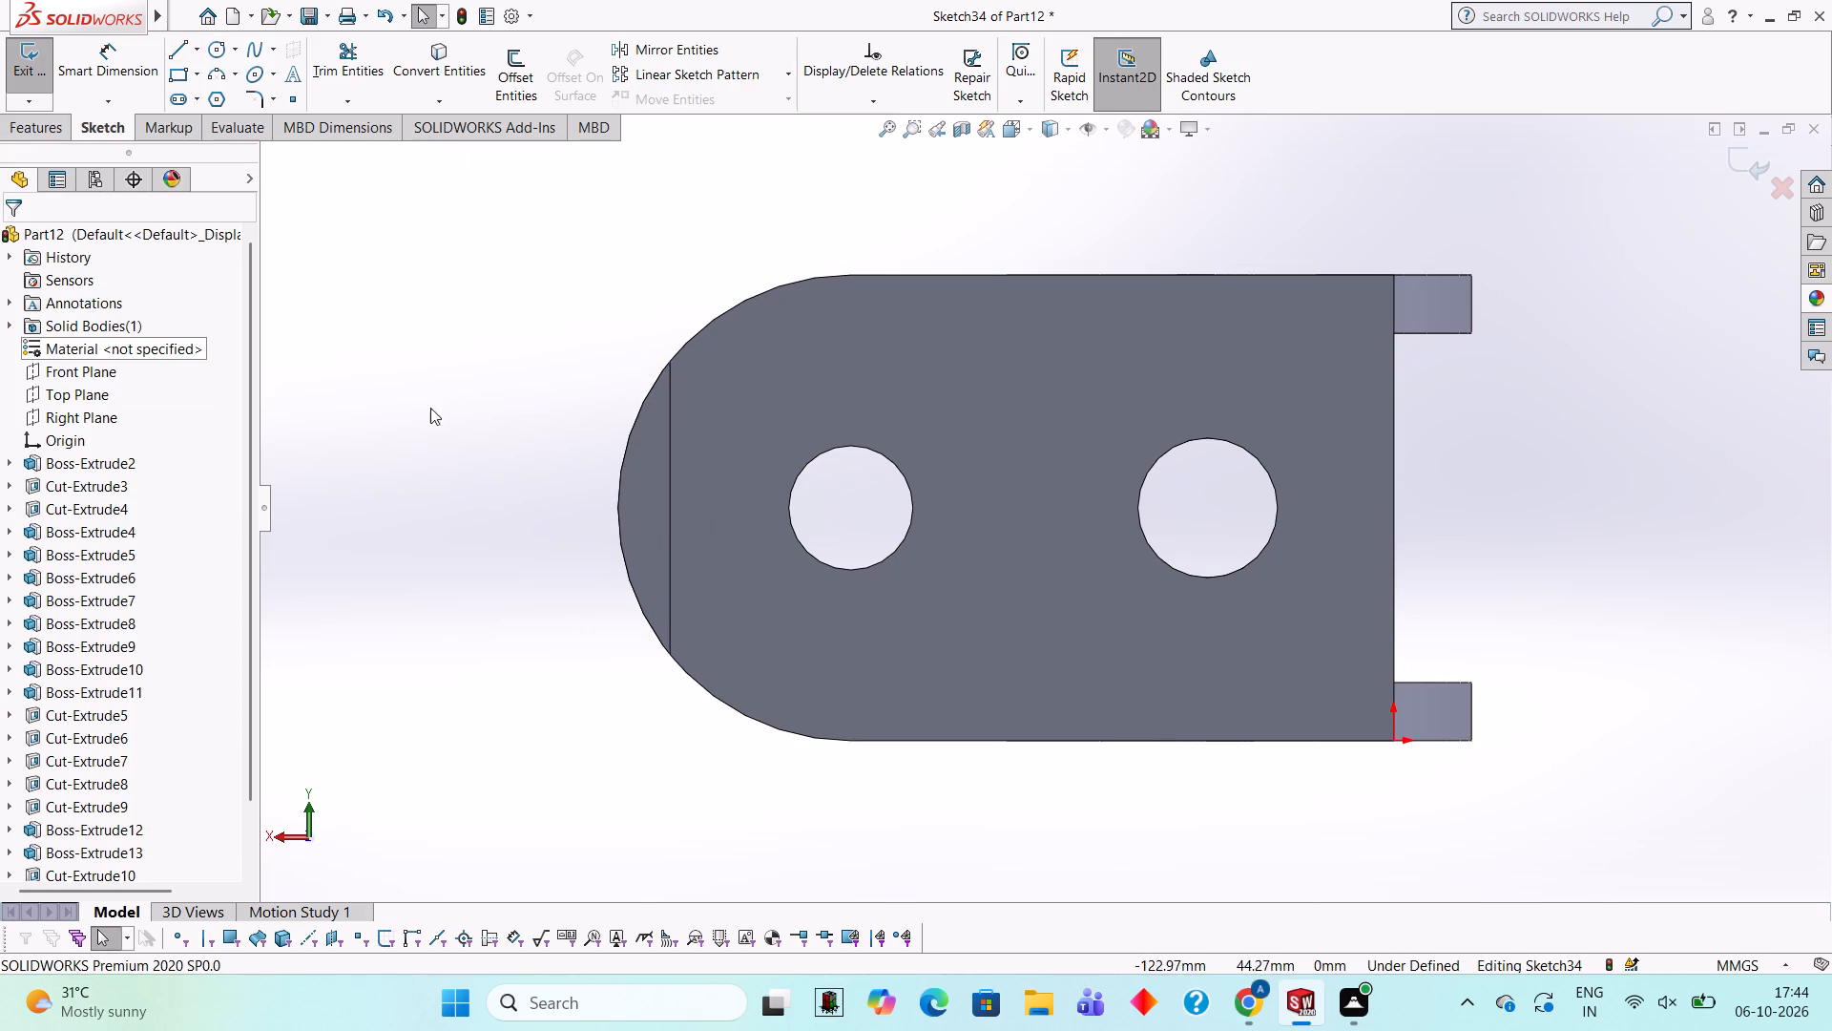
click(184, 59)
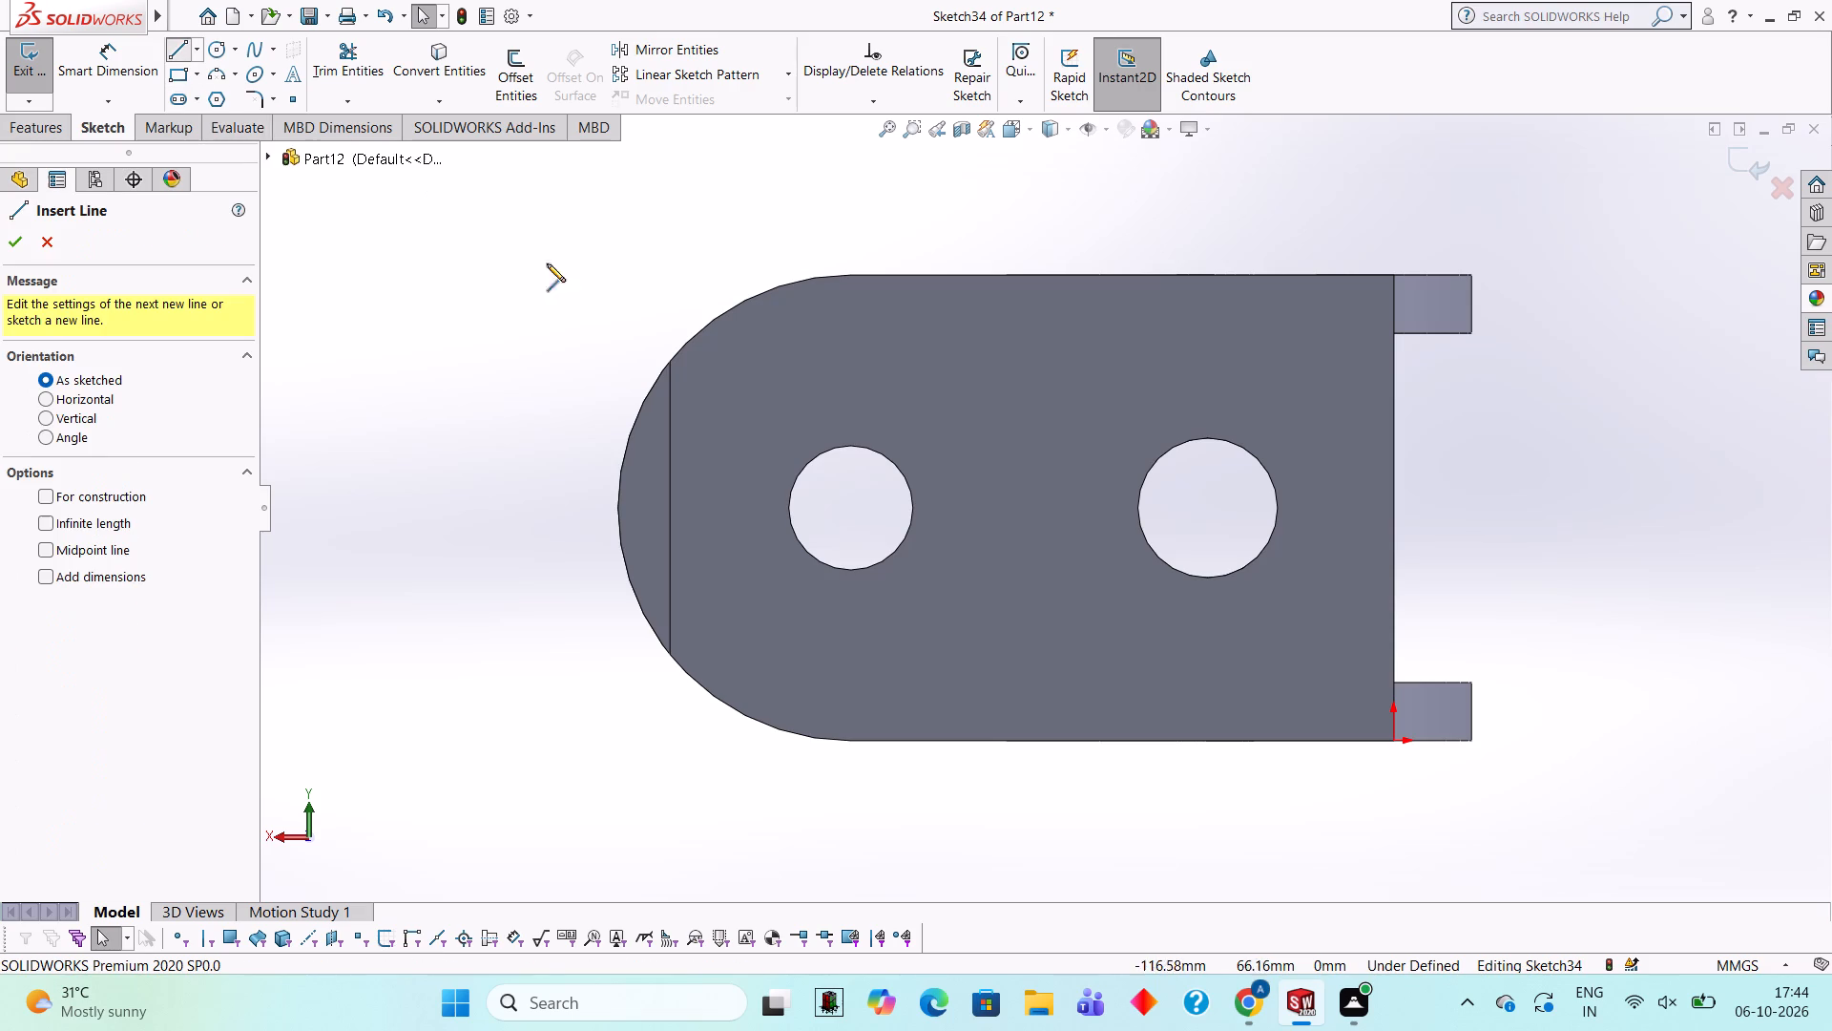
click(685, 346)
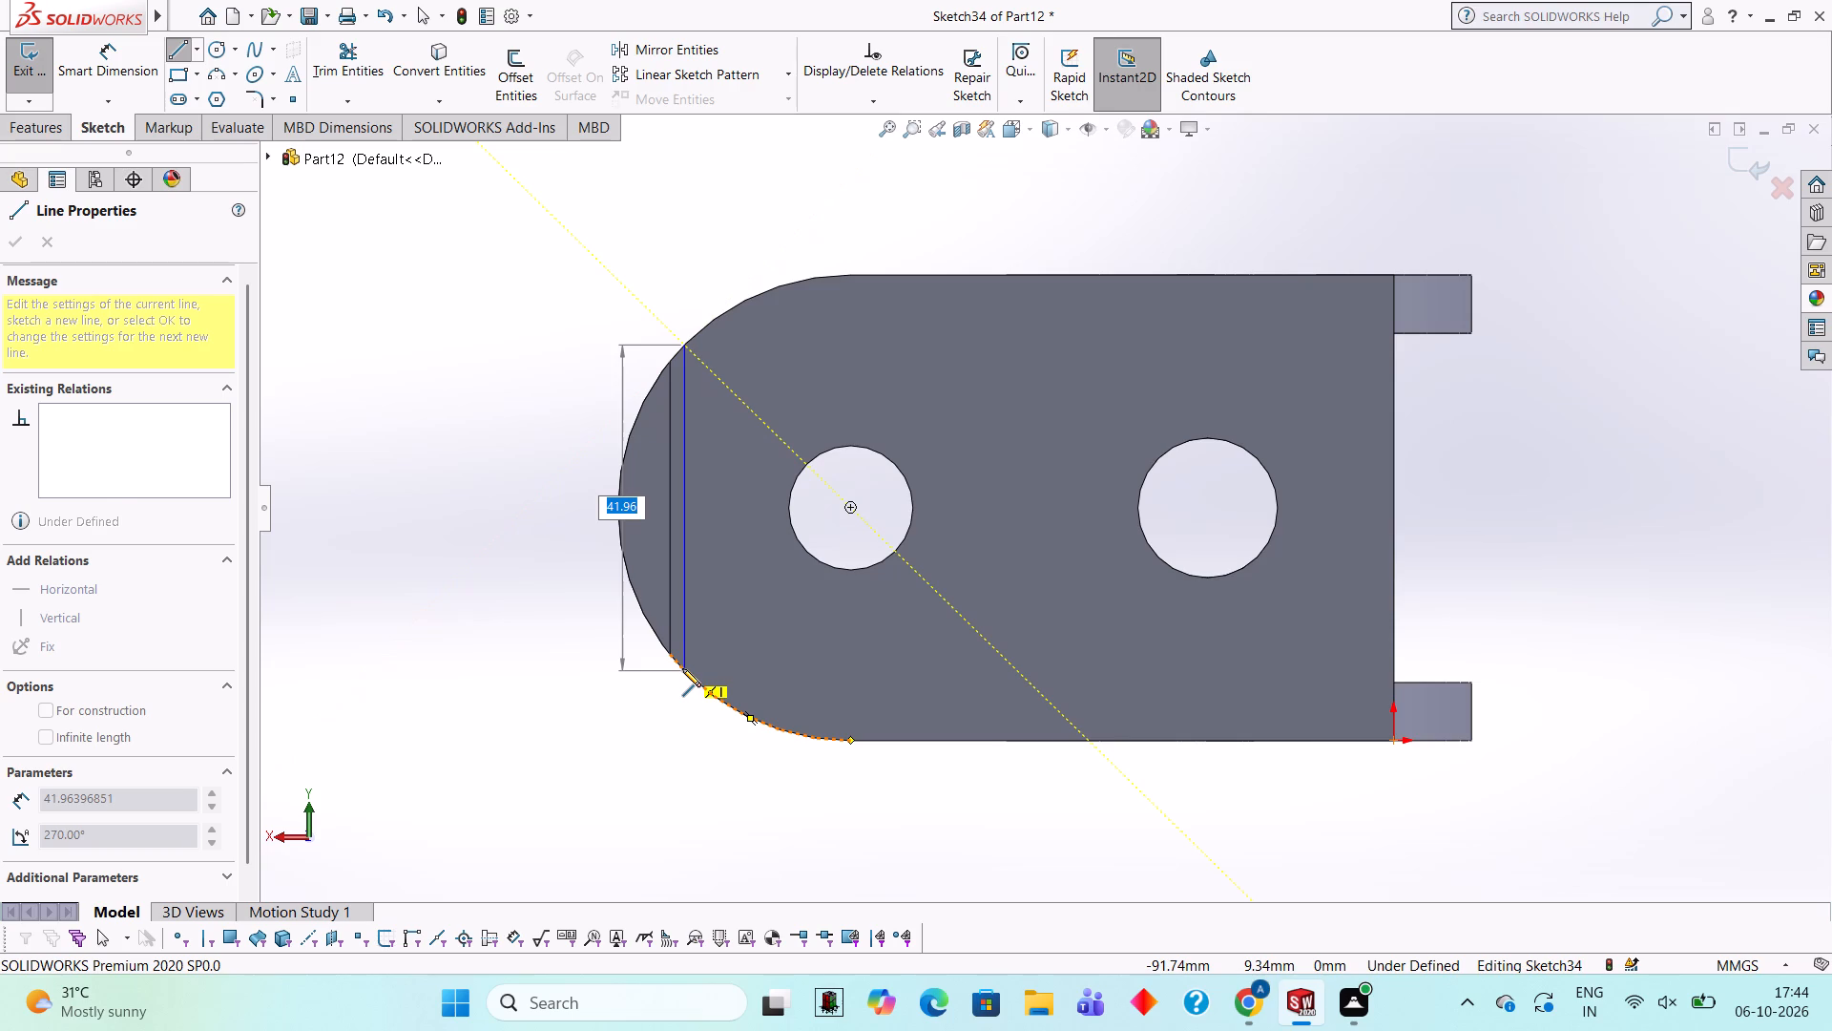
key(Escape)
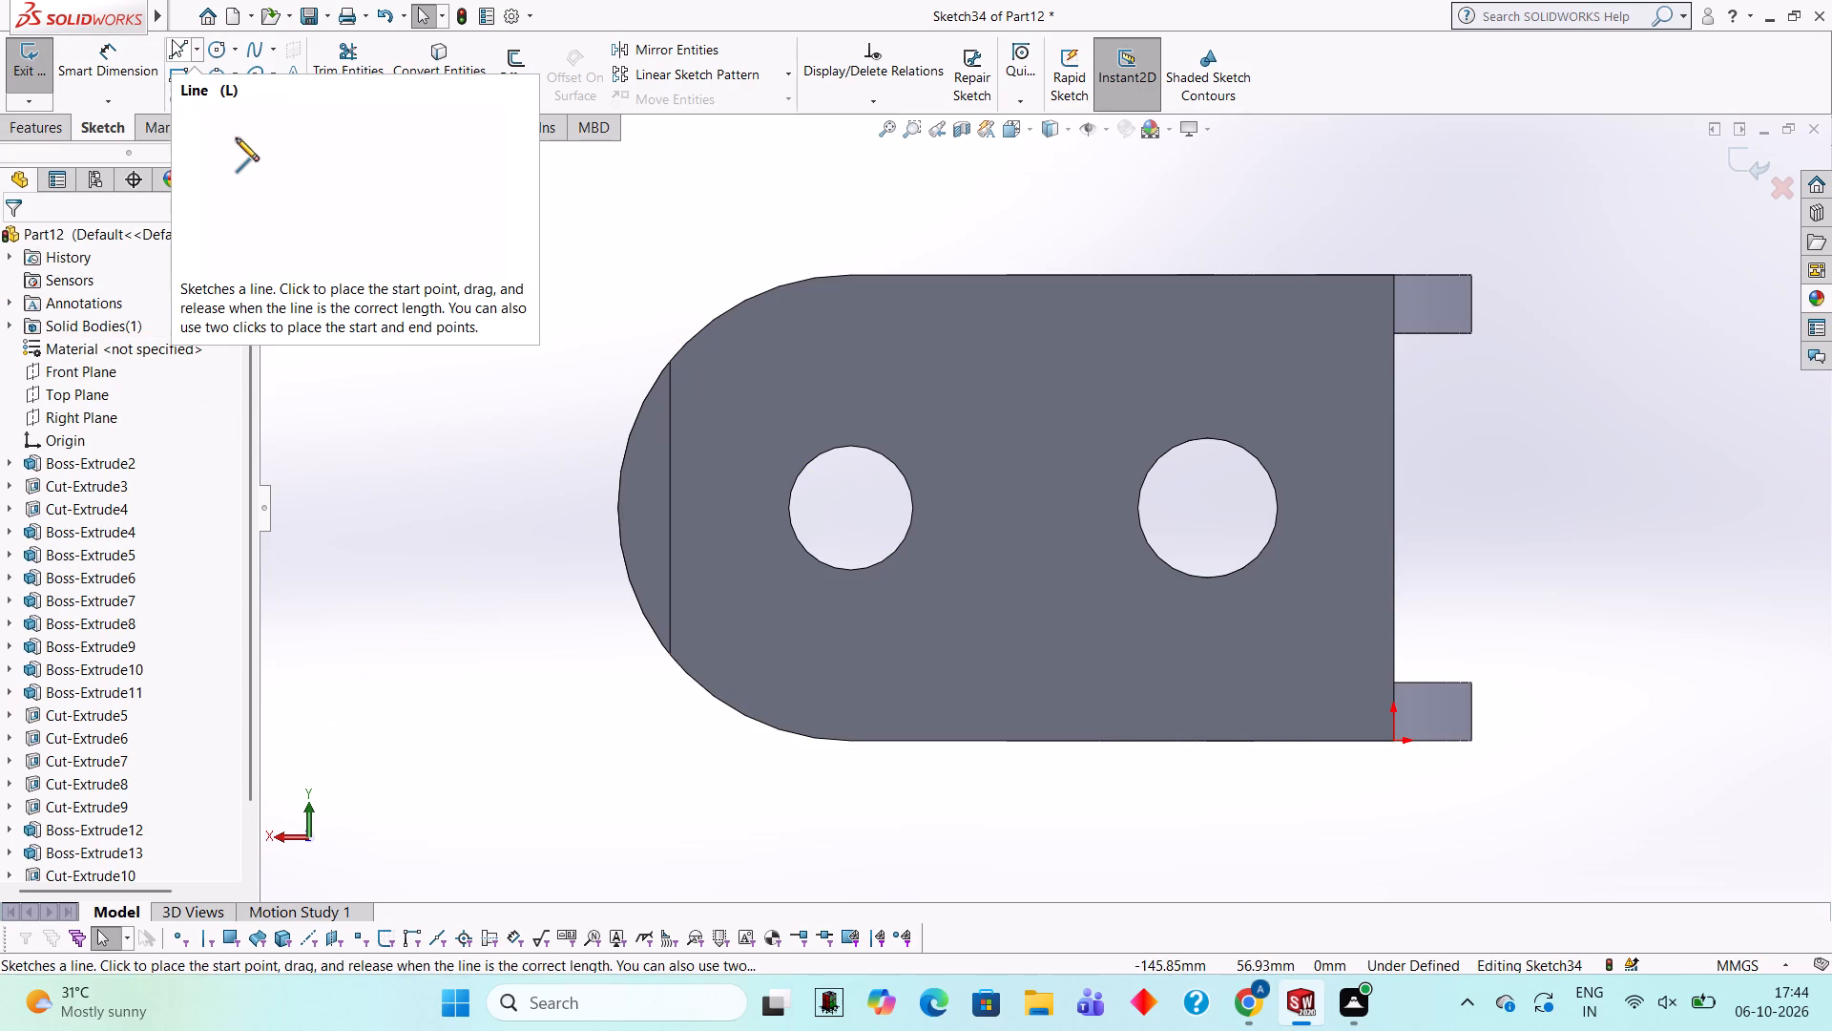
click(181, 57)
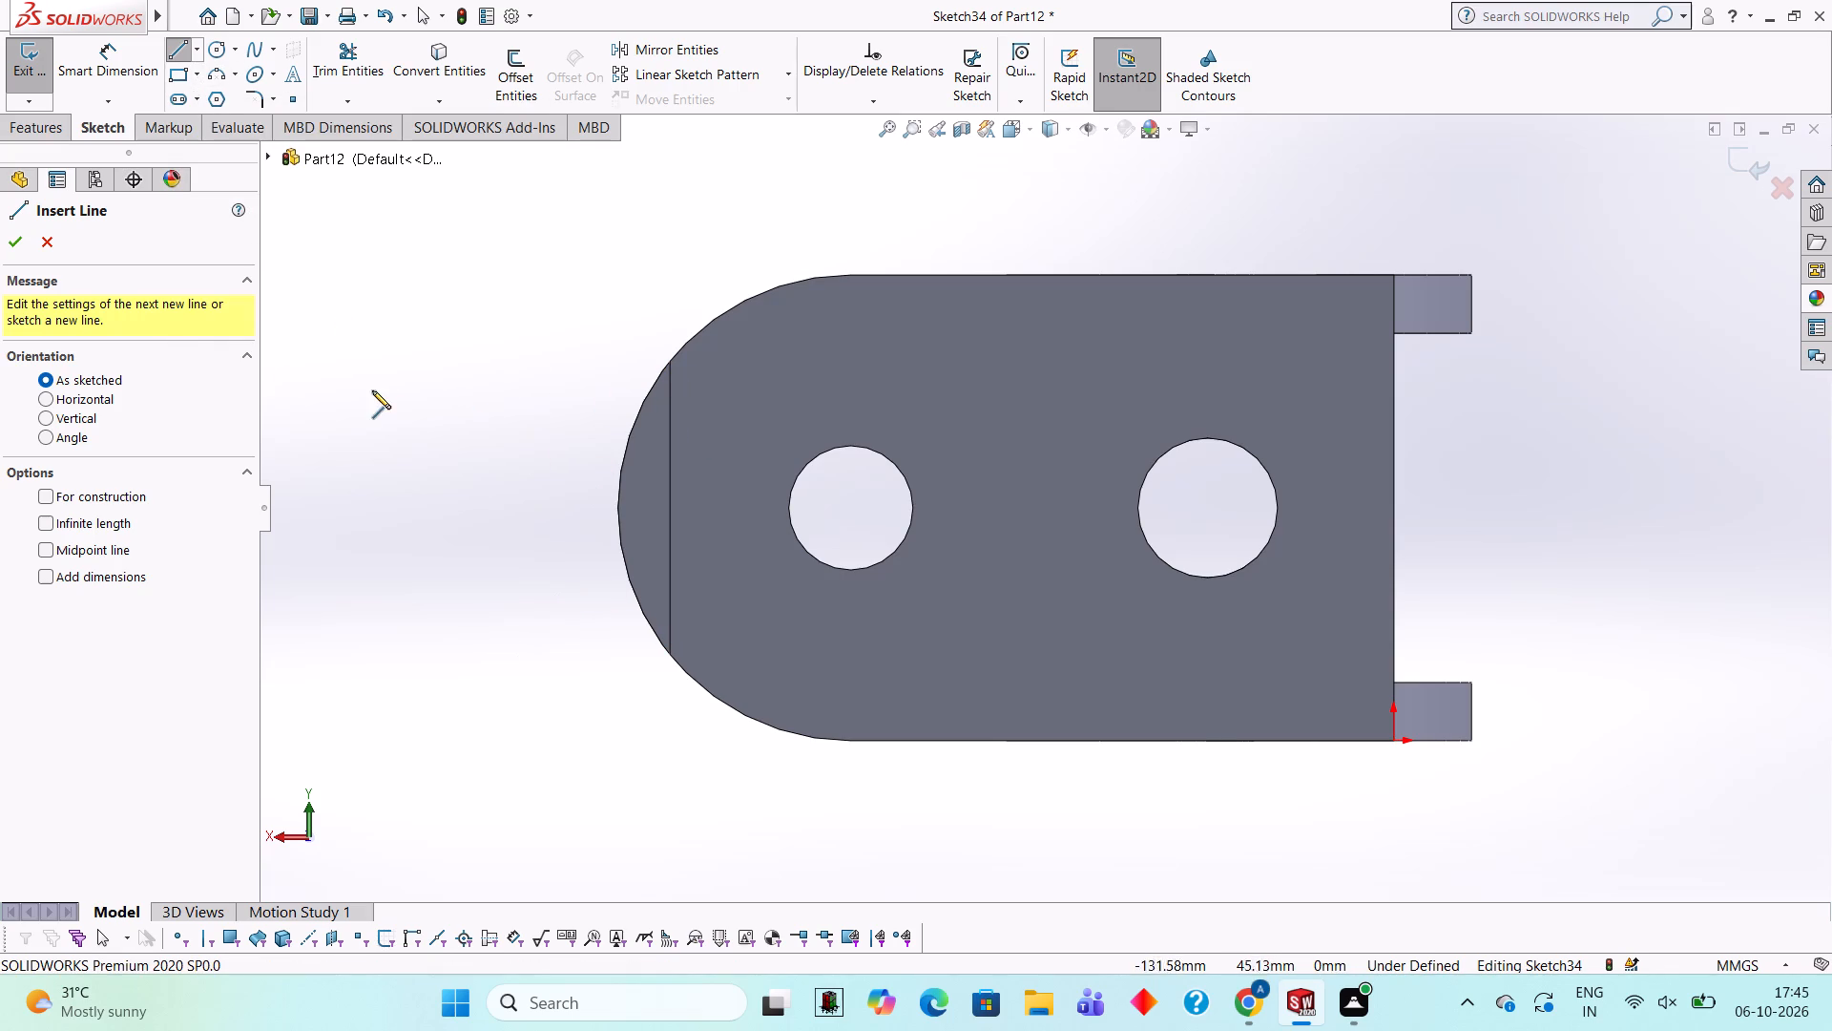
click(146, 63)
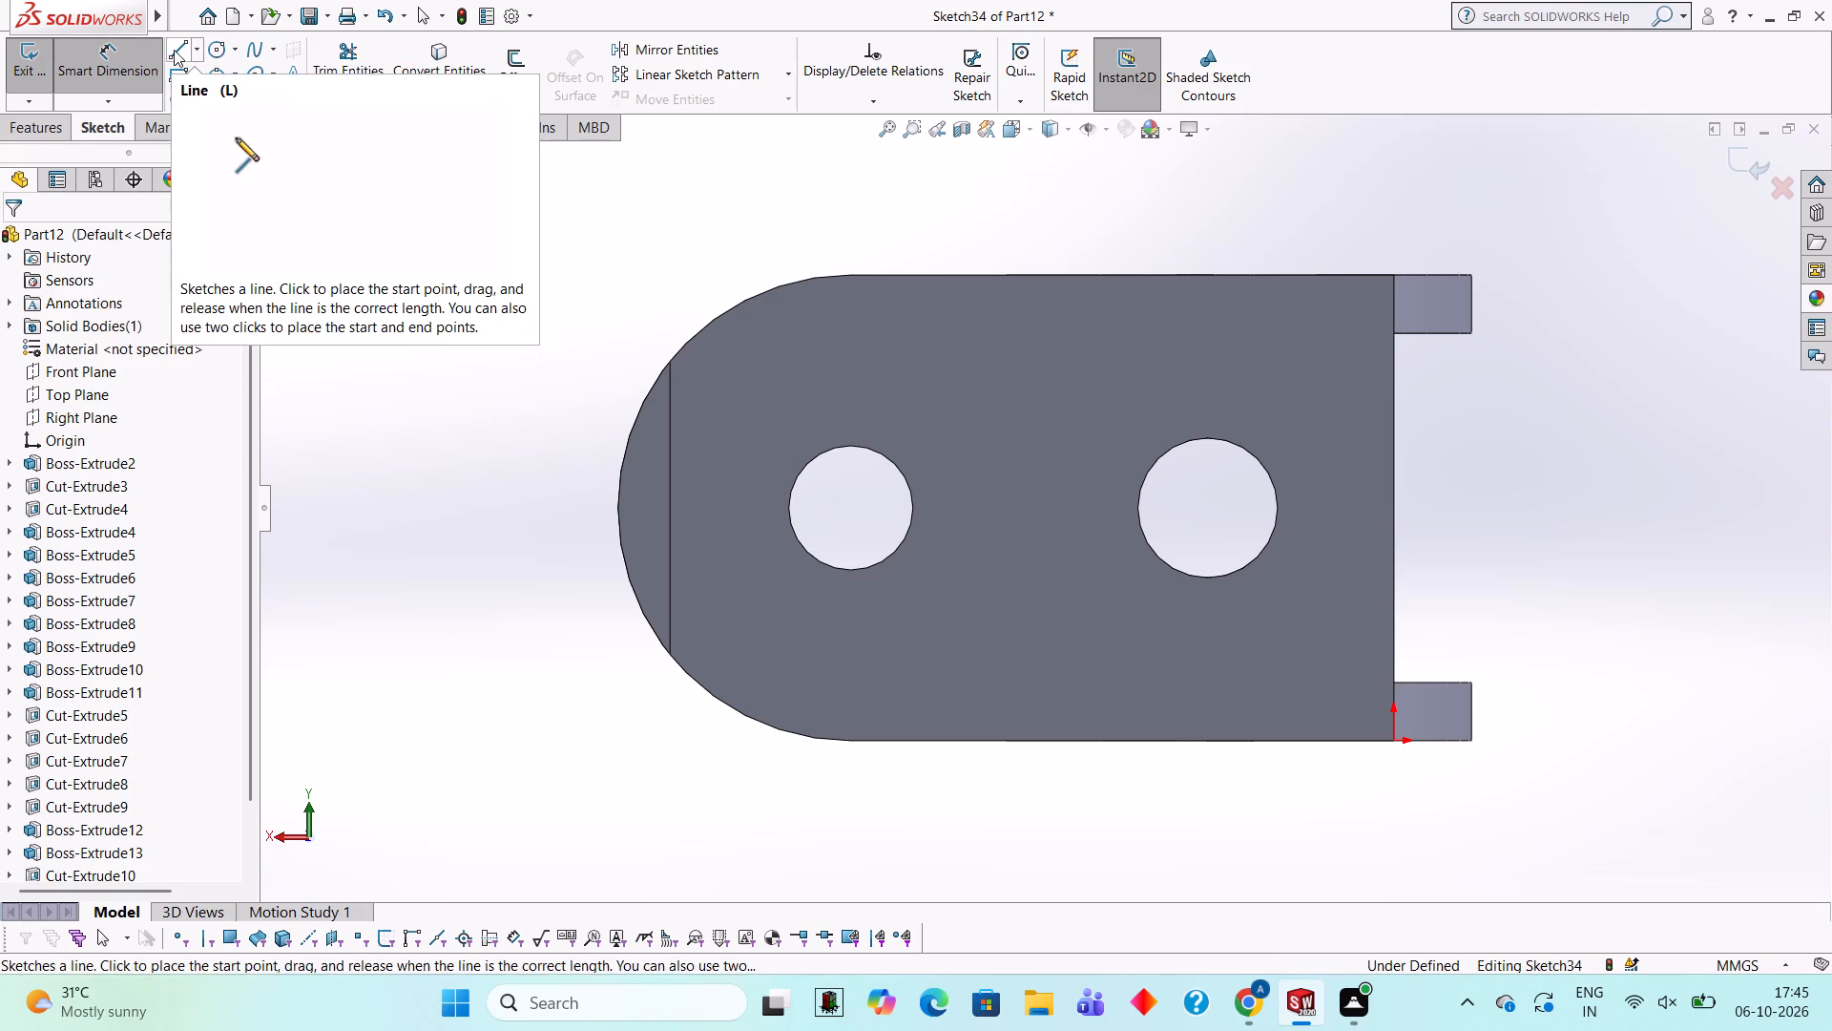
Draw a 4 mm line inward from the midpoint of the segment cut's edge, and through its end a parallel line about 59 mm long.
click(173, 50)
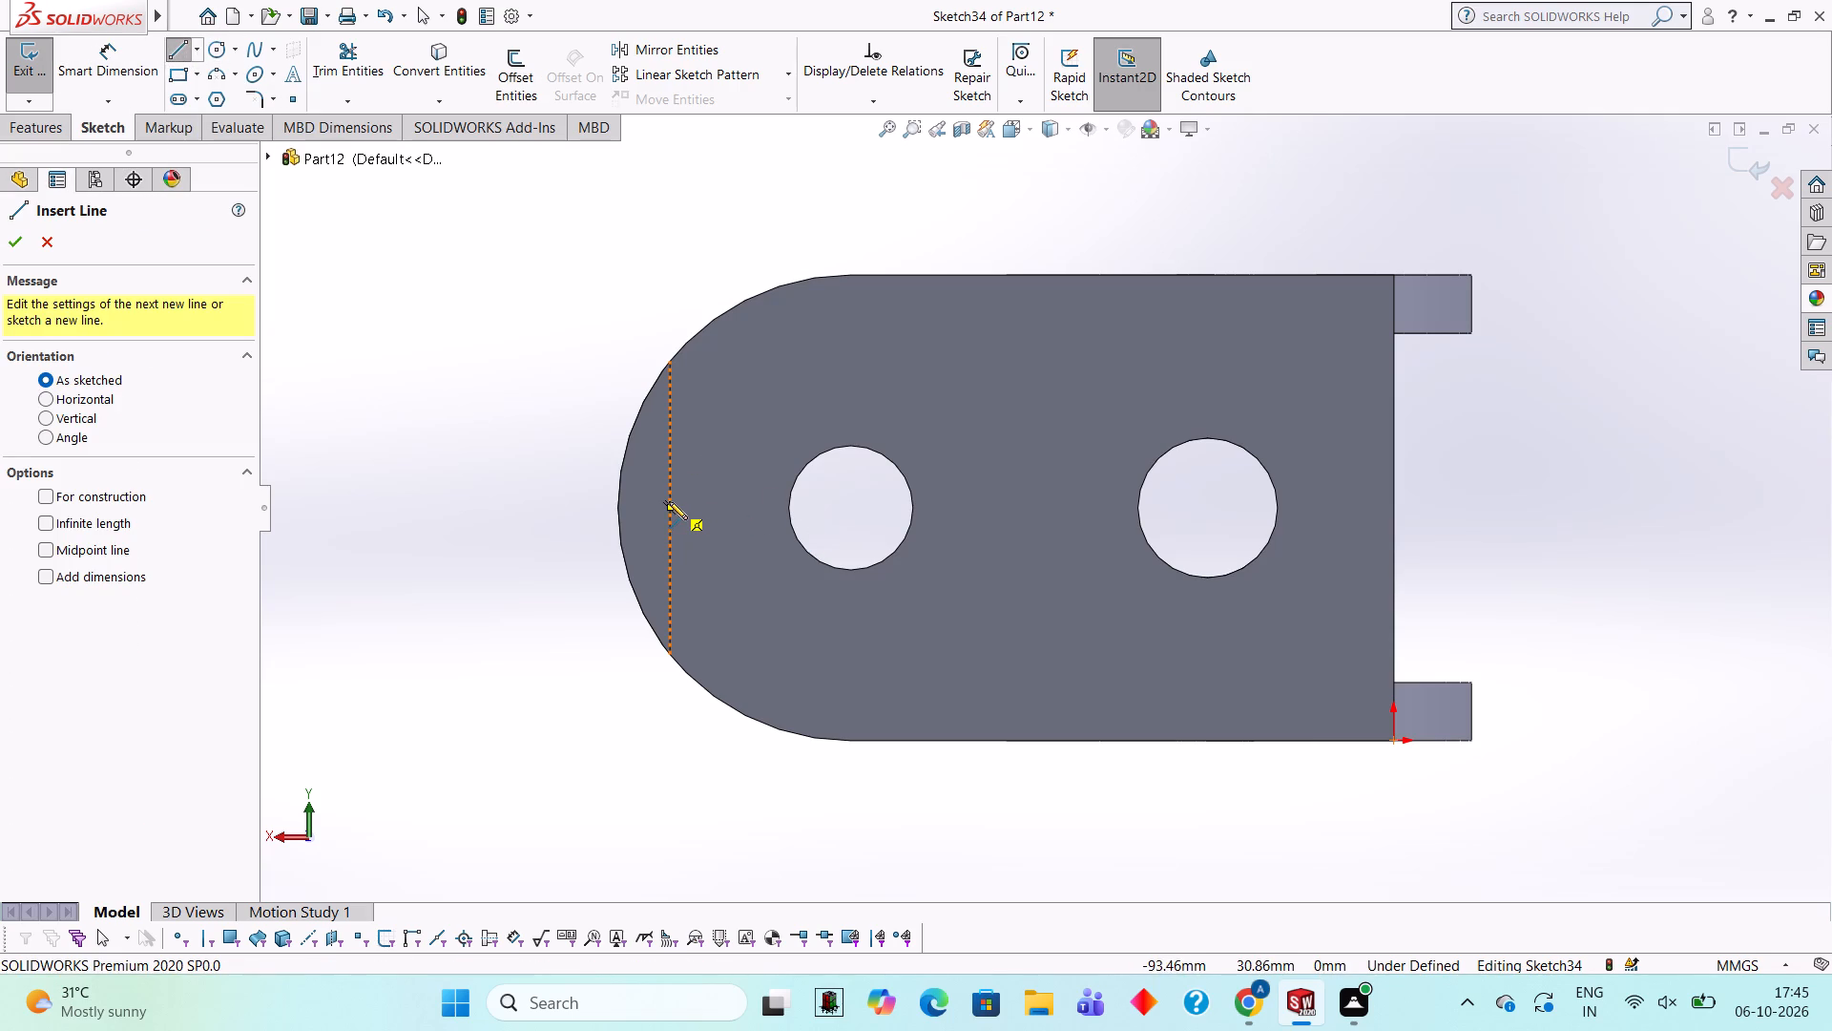
click(671, 508)
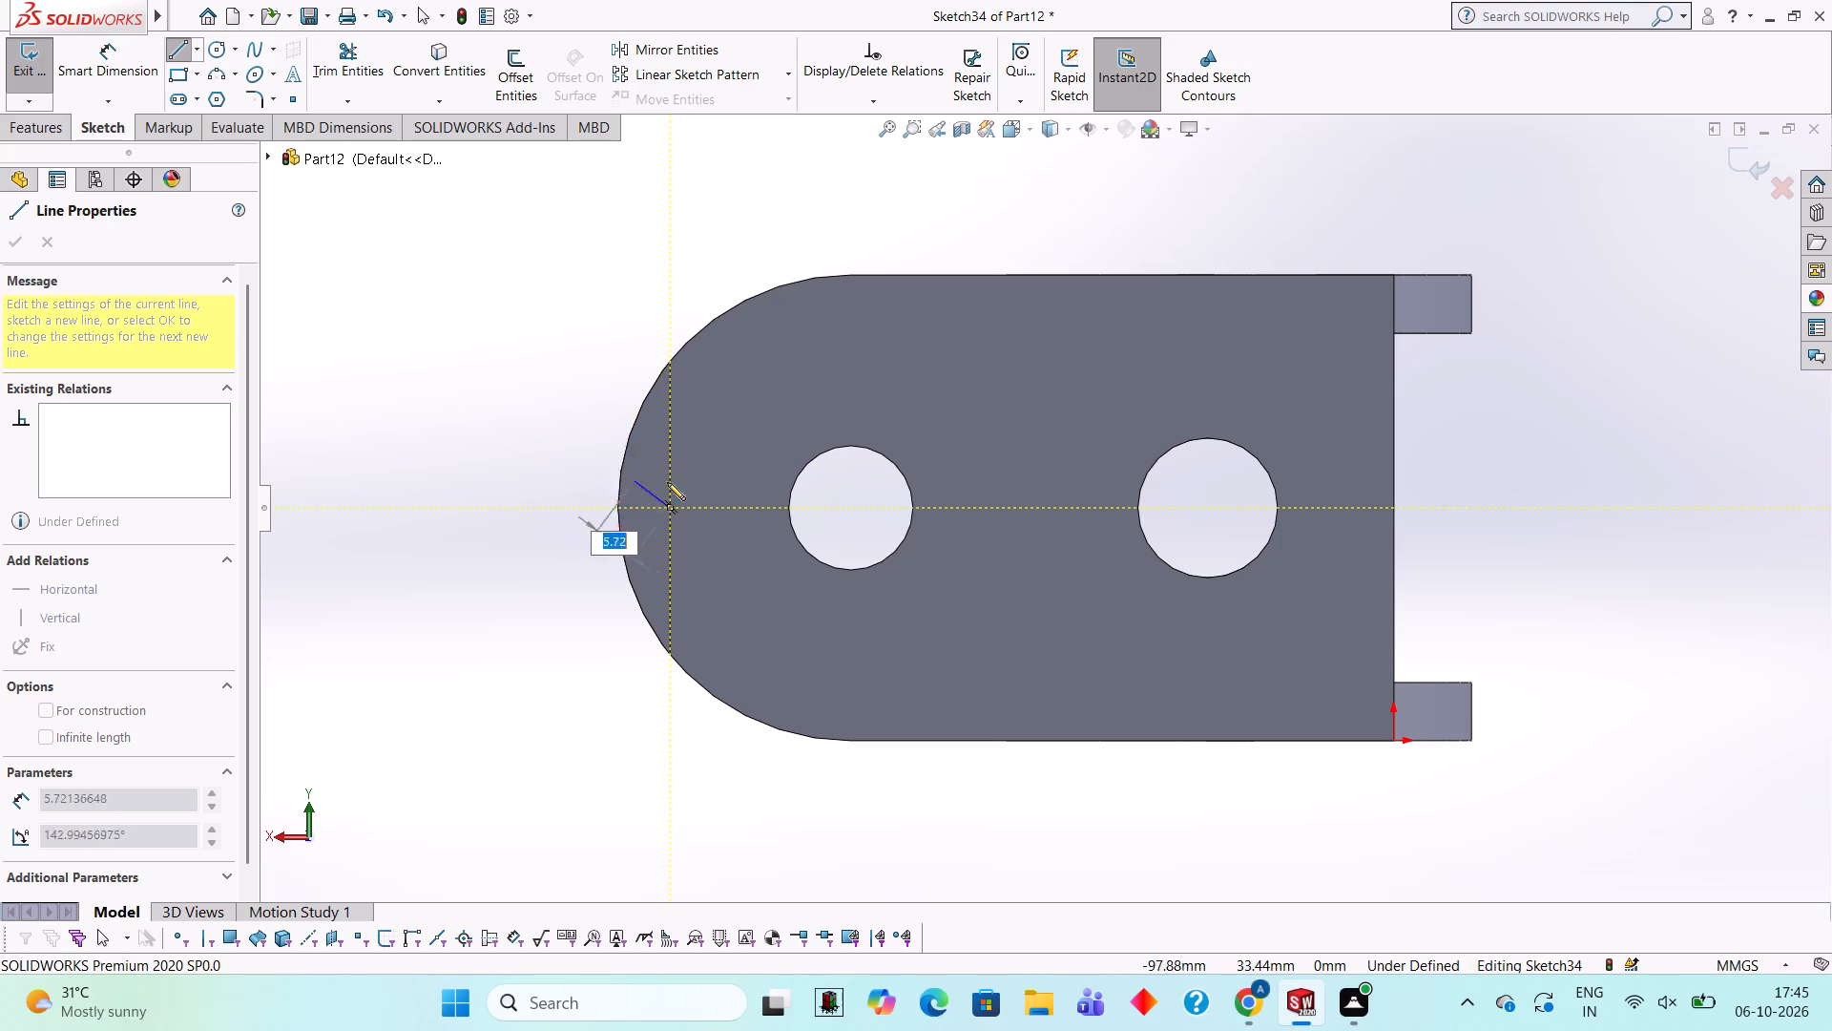
key(4)
key(Return)
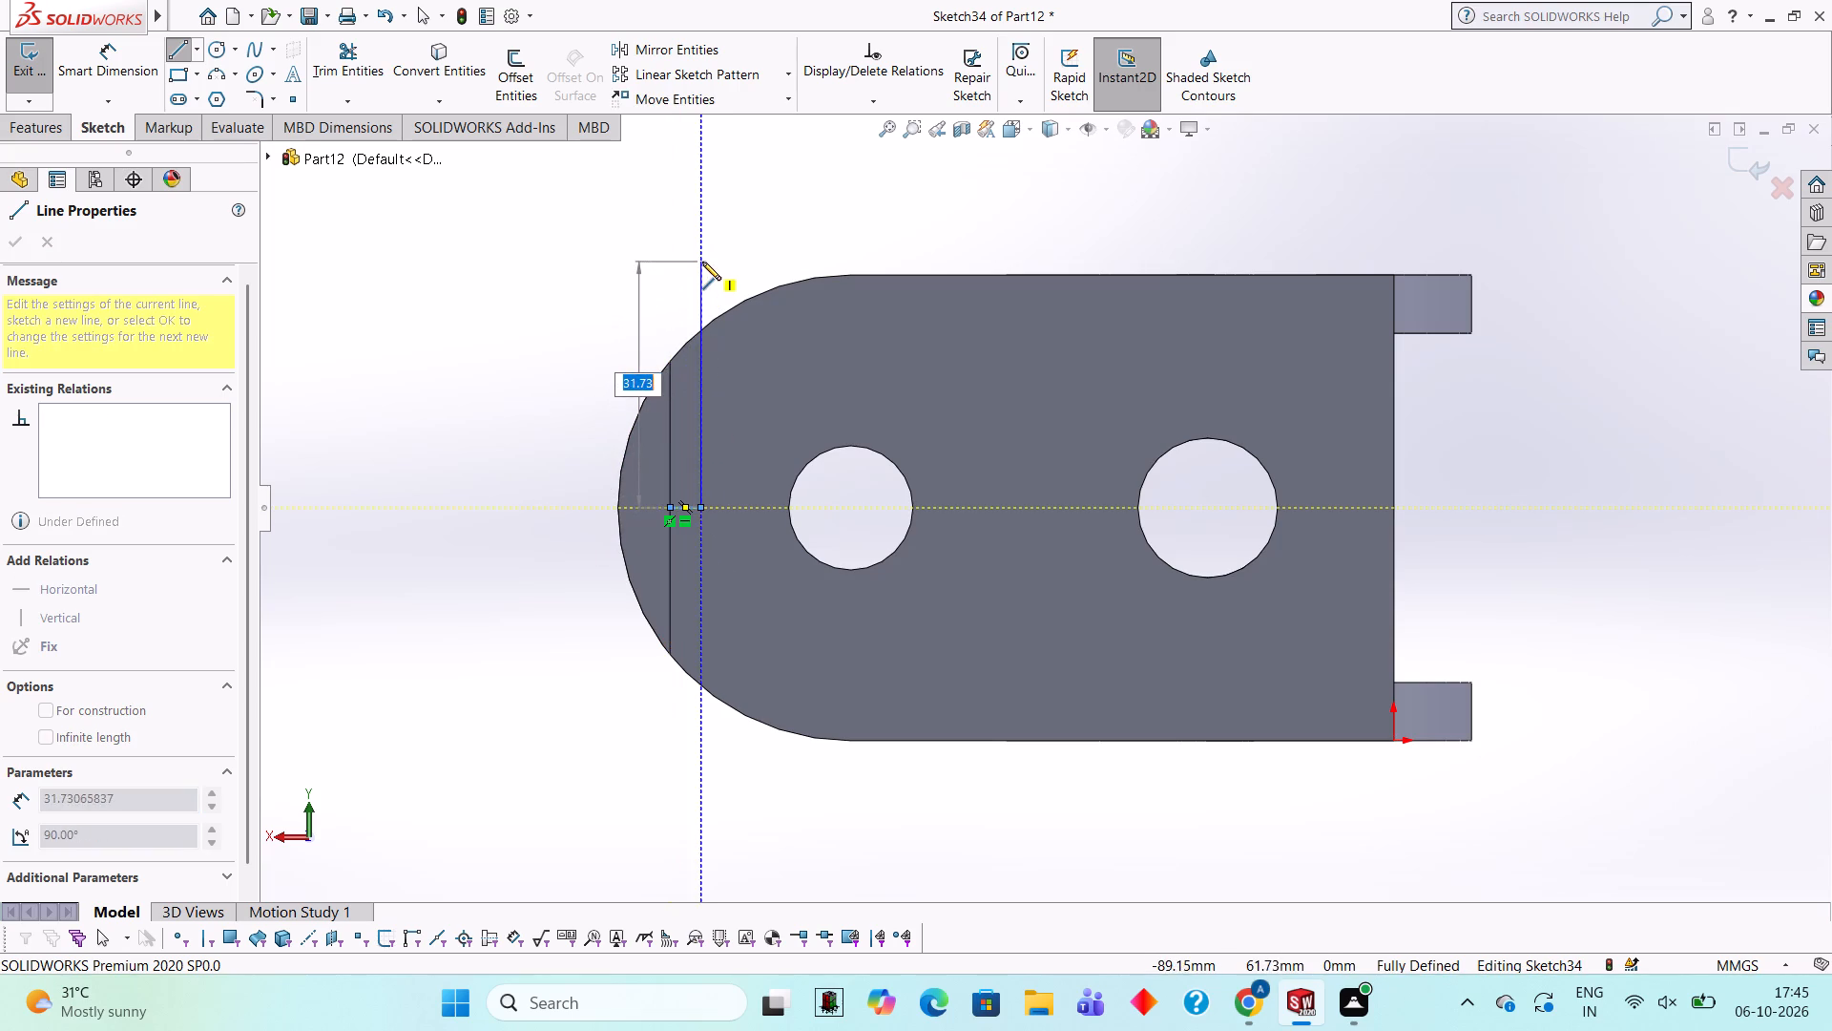
click(702, 262)
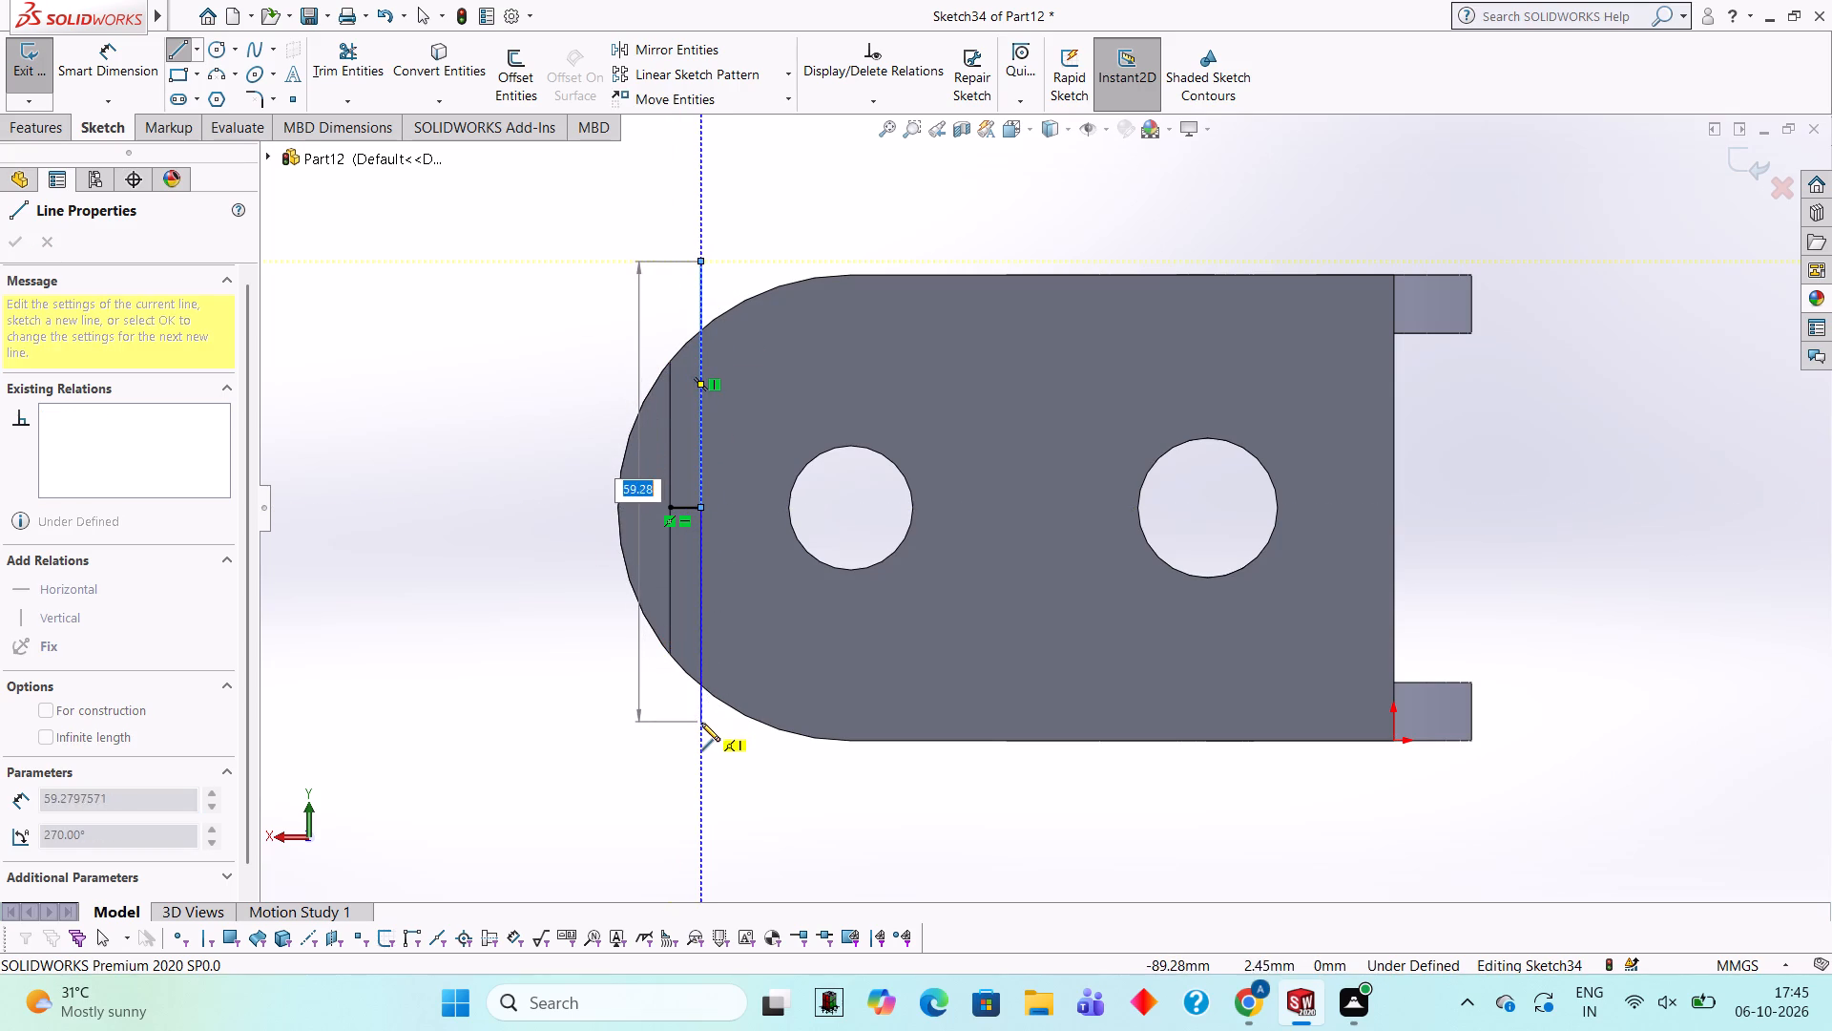
click(701, 723)
key(Escape)
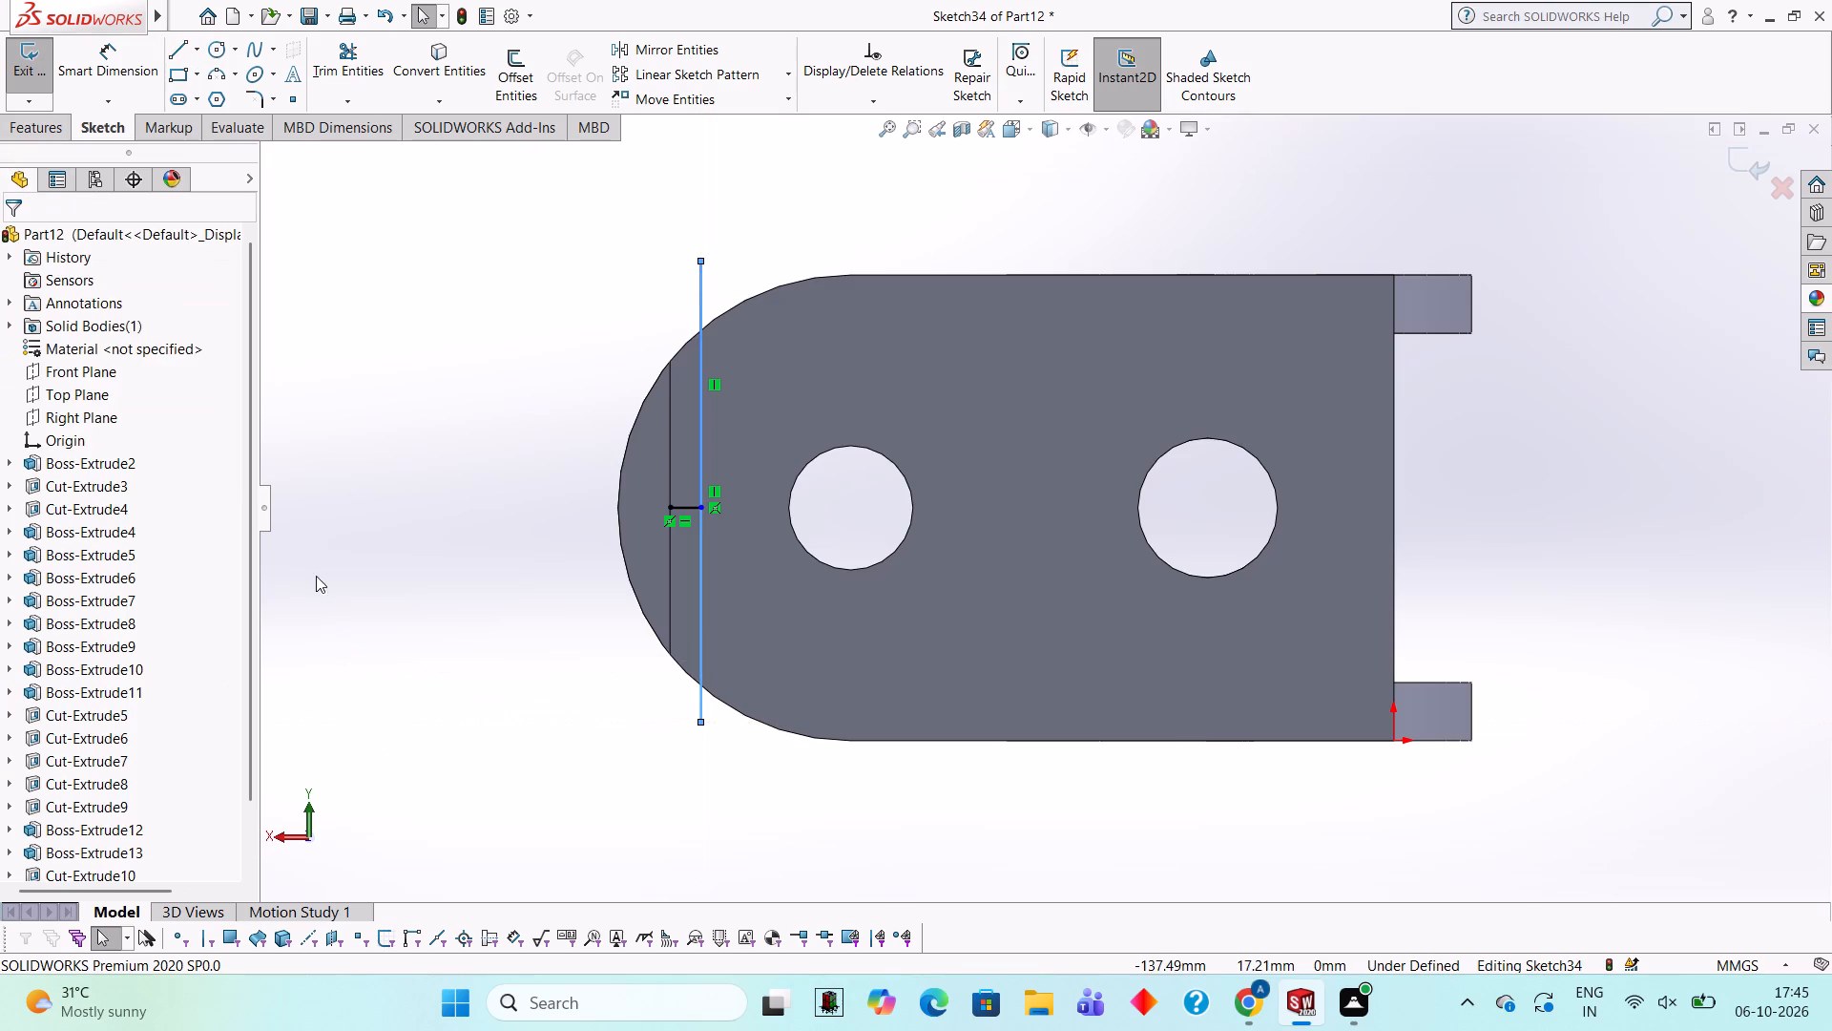
Draw a 60 mm diameter circle concentric with the rounded end's hole.
click(219, 51)
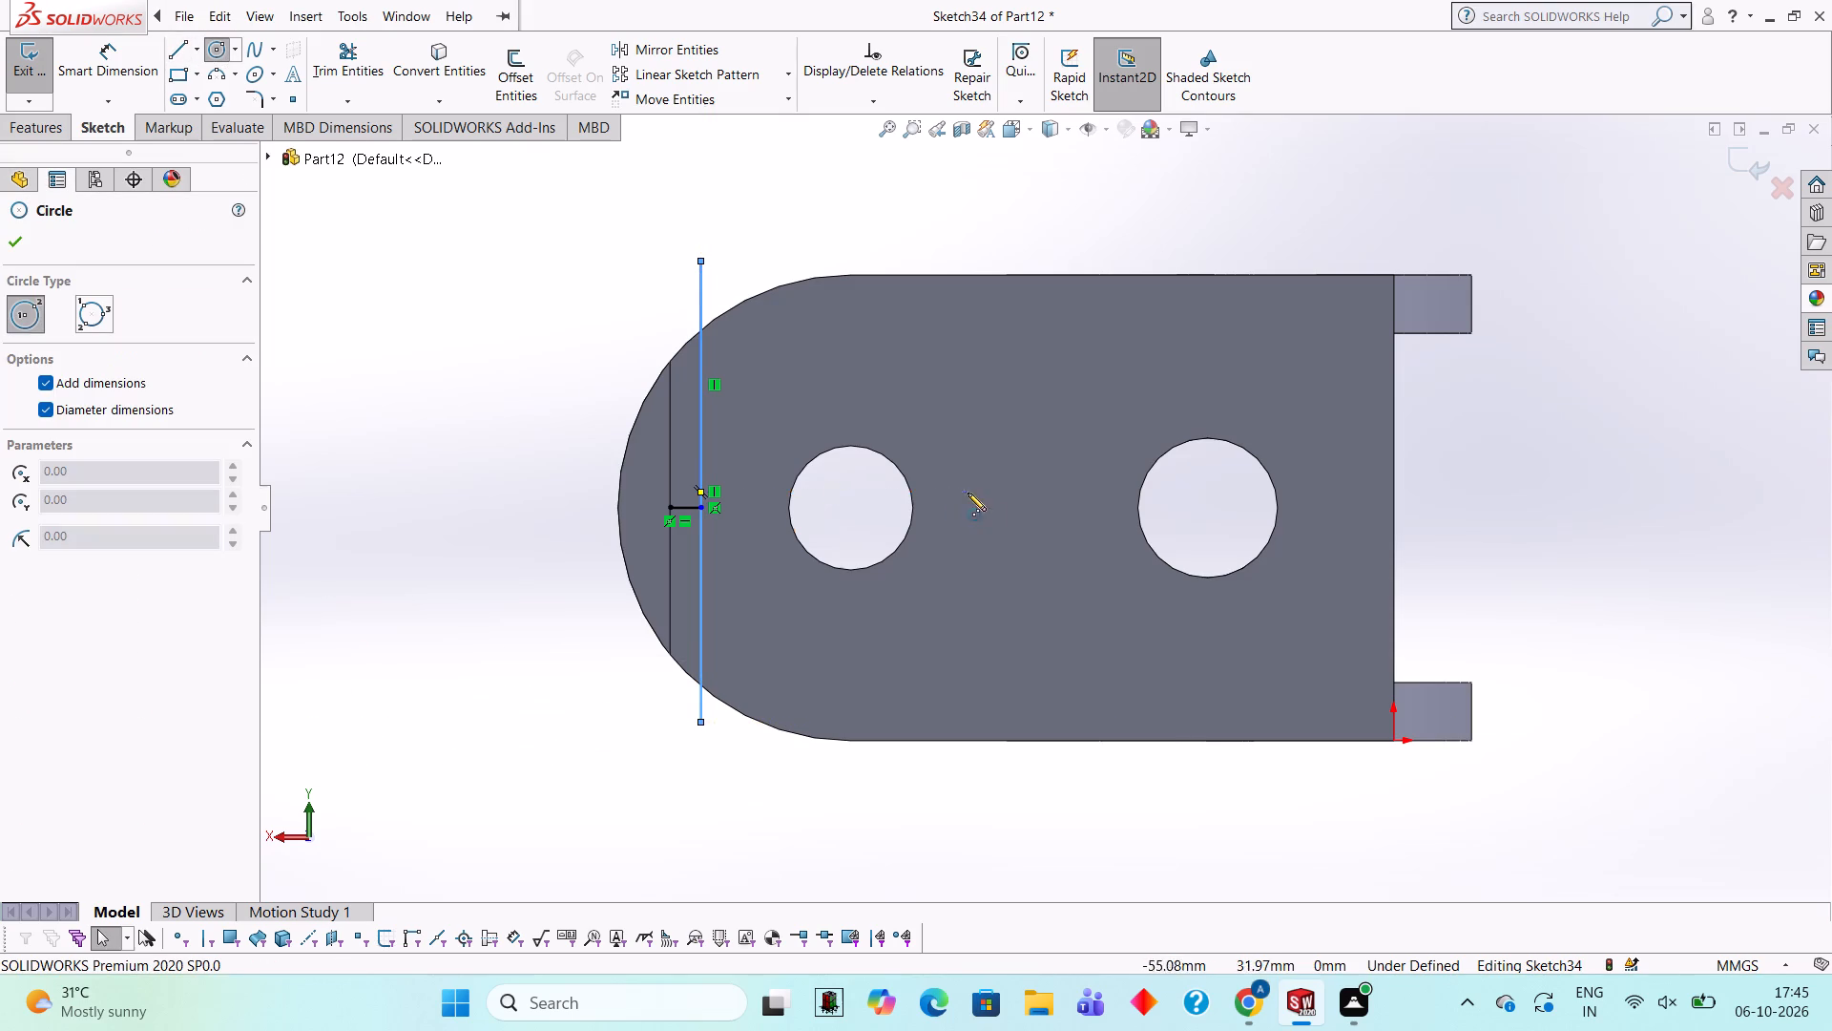
click(851, 507)
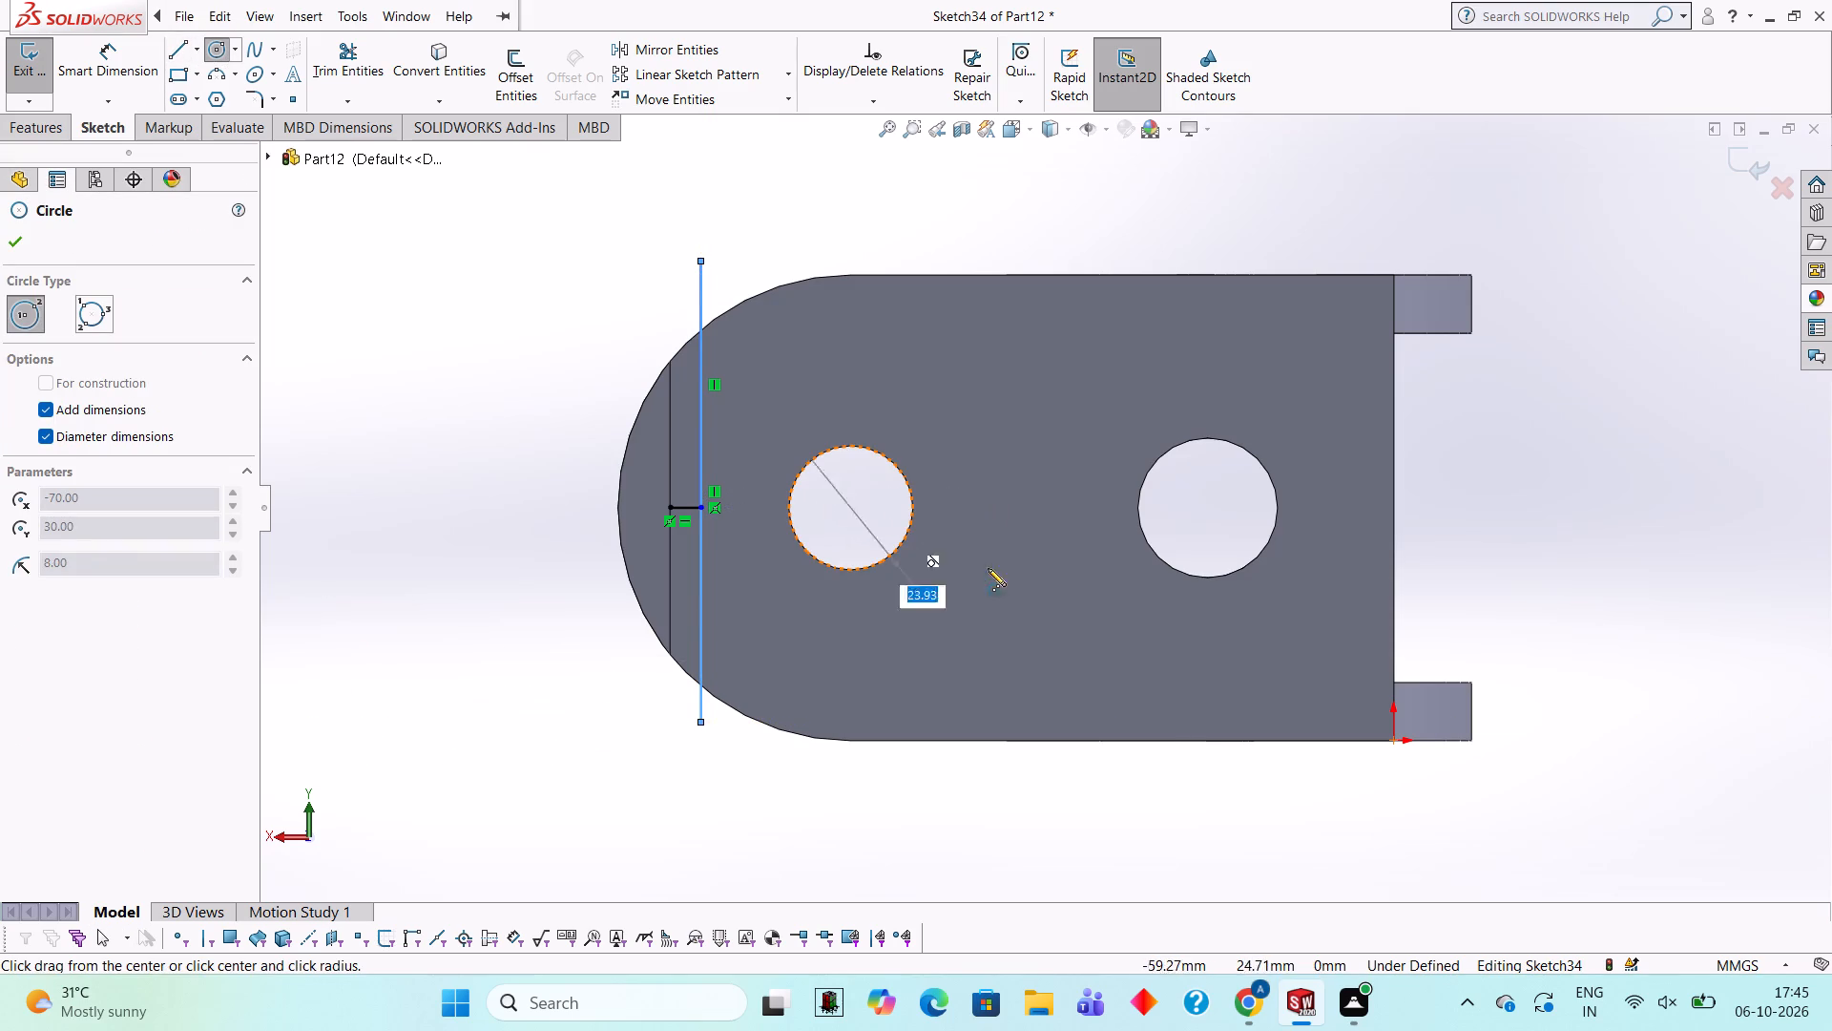
text(60)
key(Return)
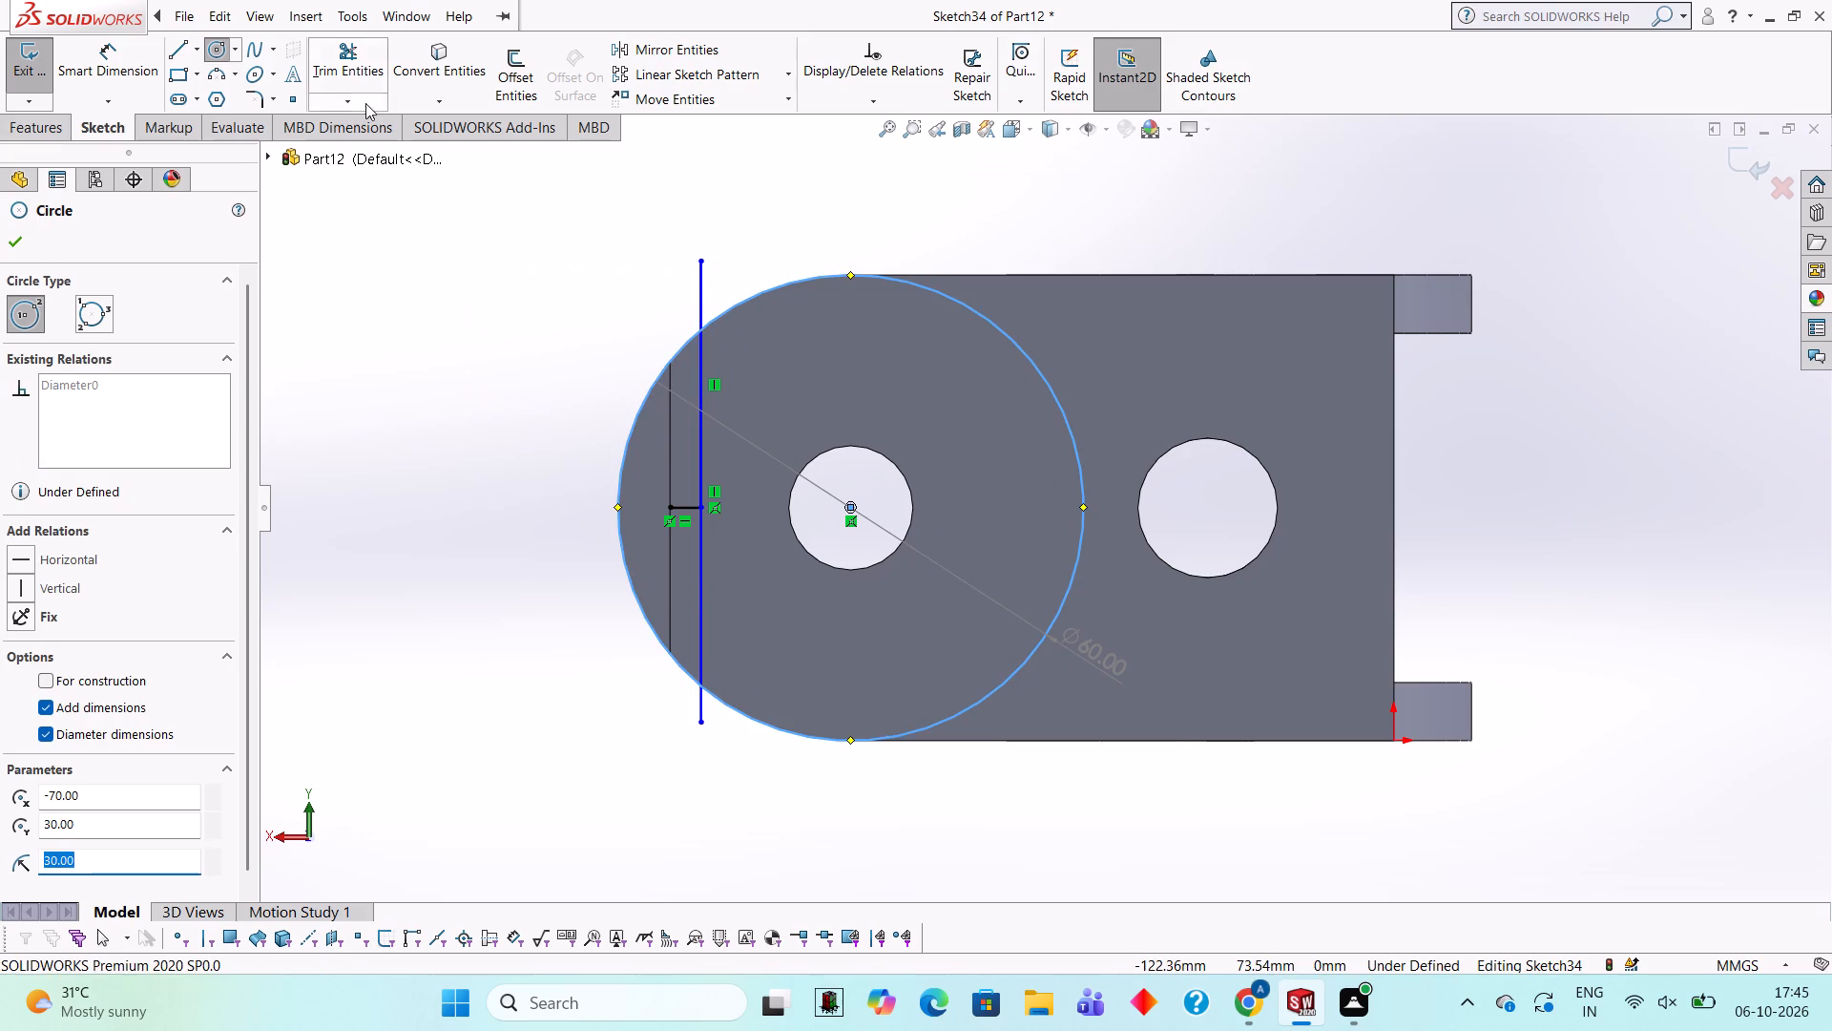
Trim the circle's inner portion, the line ends beyond the arc and the 4 mm line to leave an arc-and-chord profile.
click(369, 41)
click(763, 290)
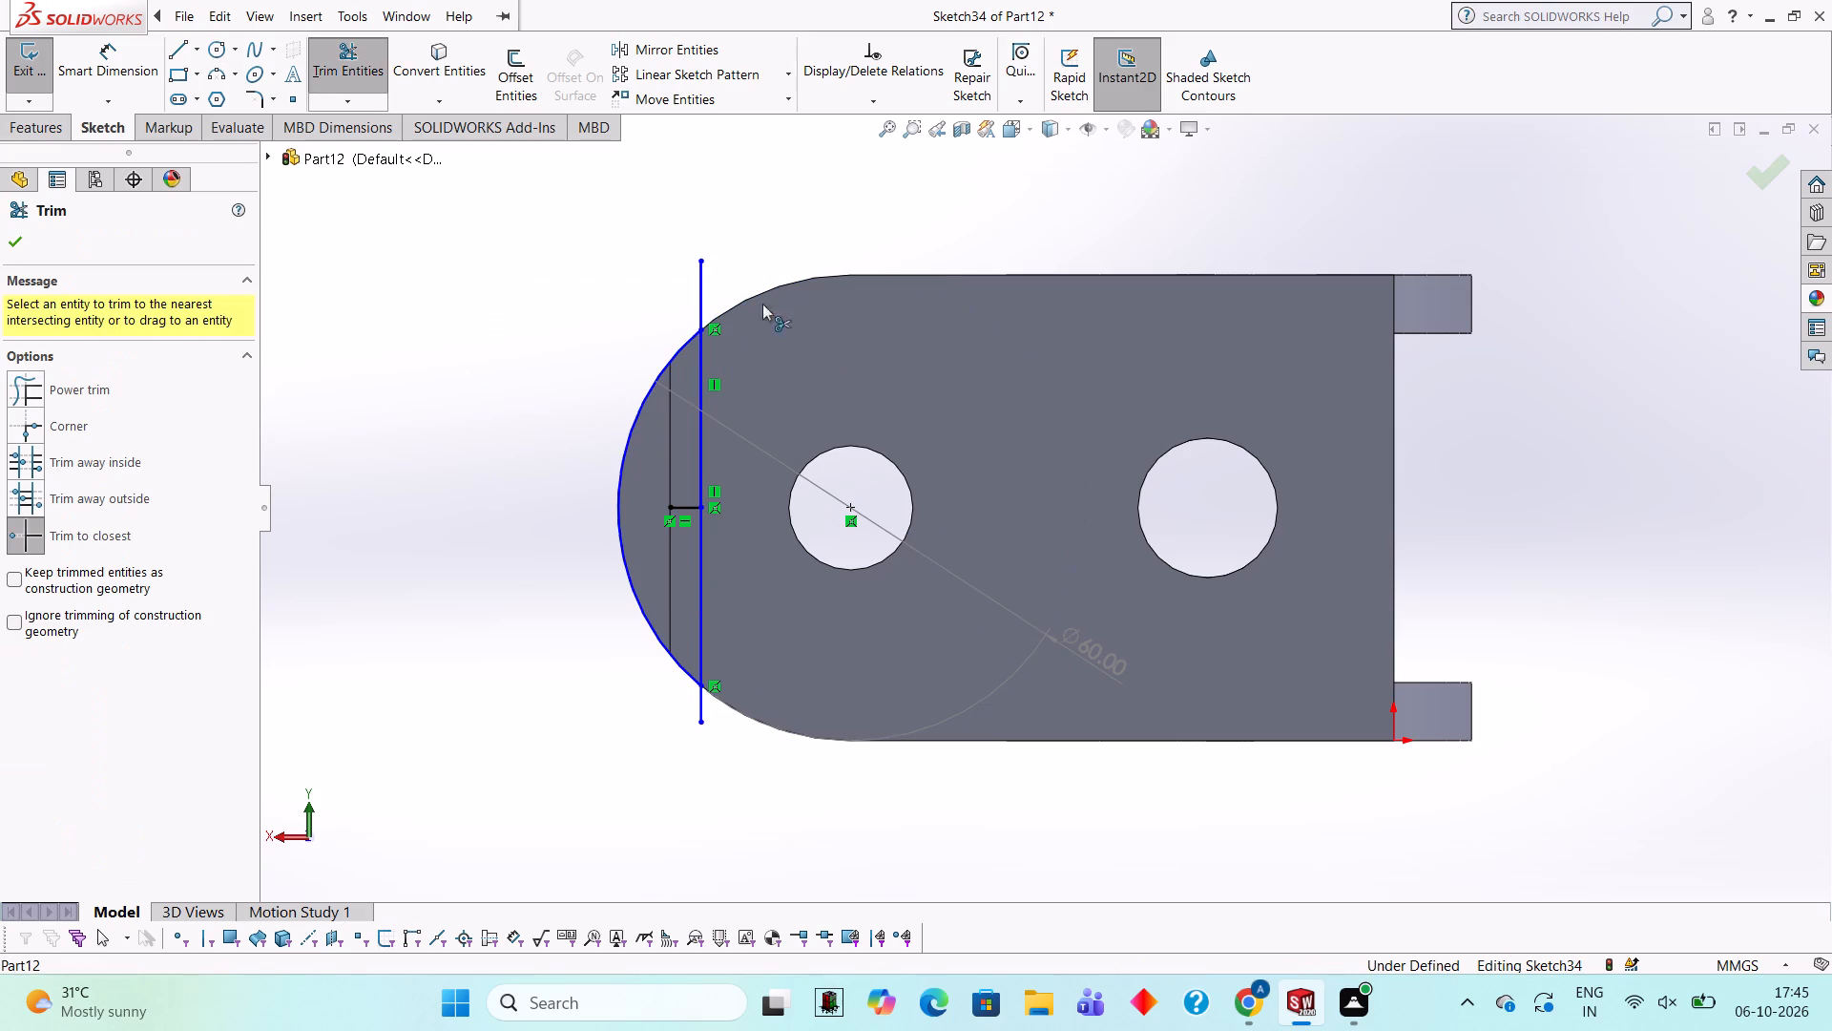
click(699, 284)
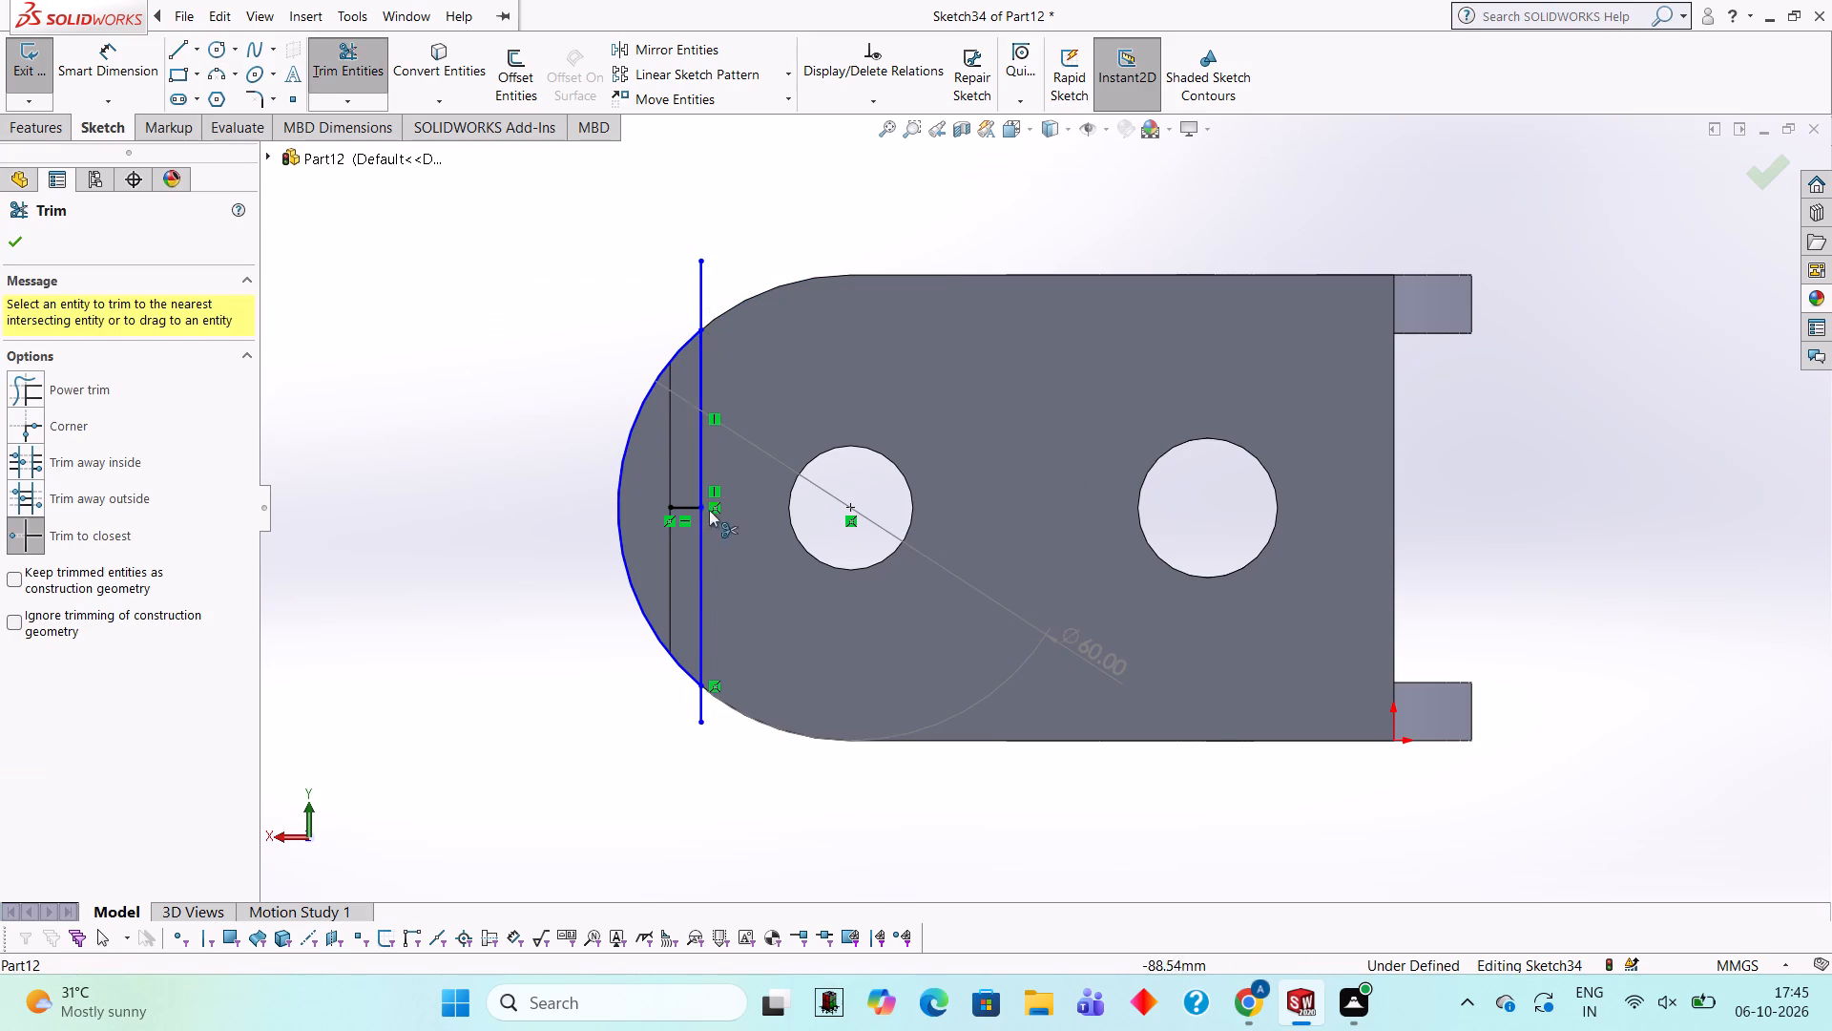
click(699, 719)
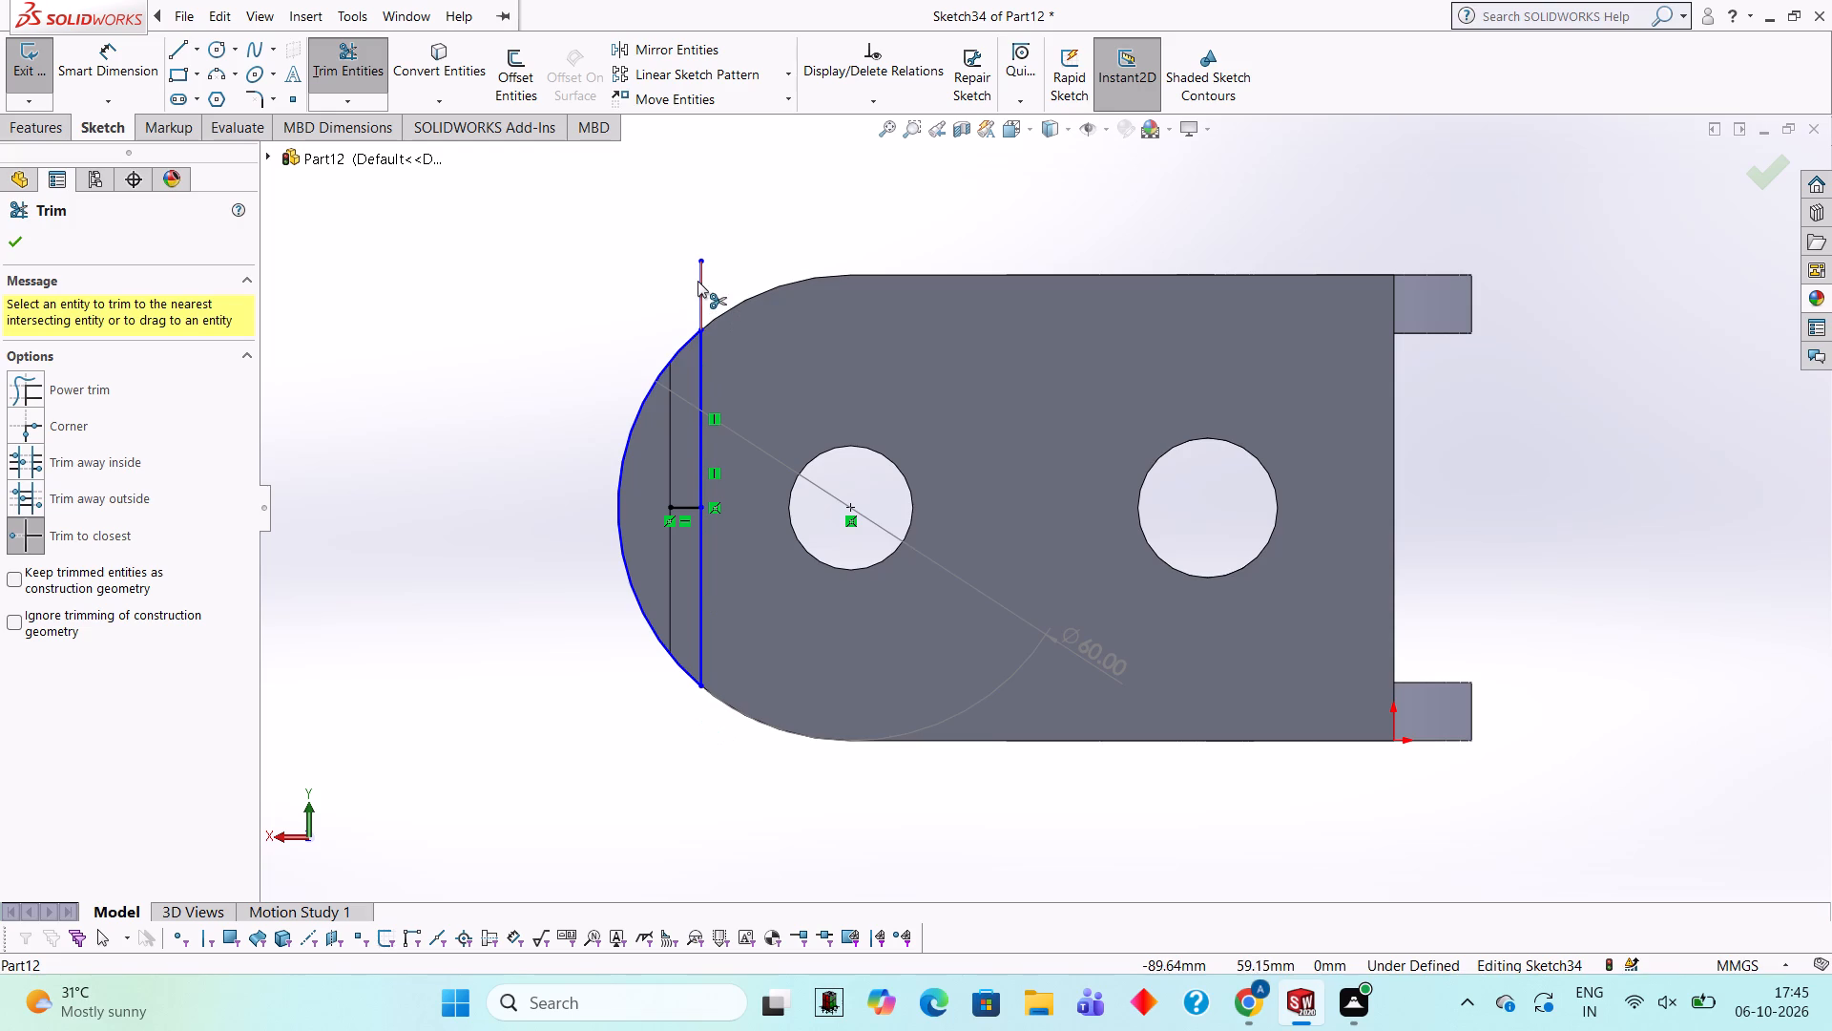
click(697, 278)
middle_drag(760, 525, 797, 546)
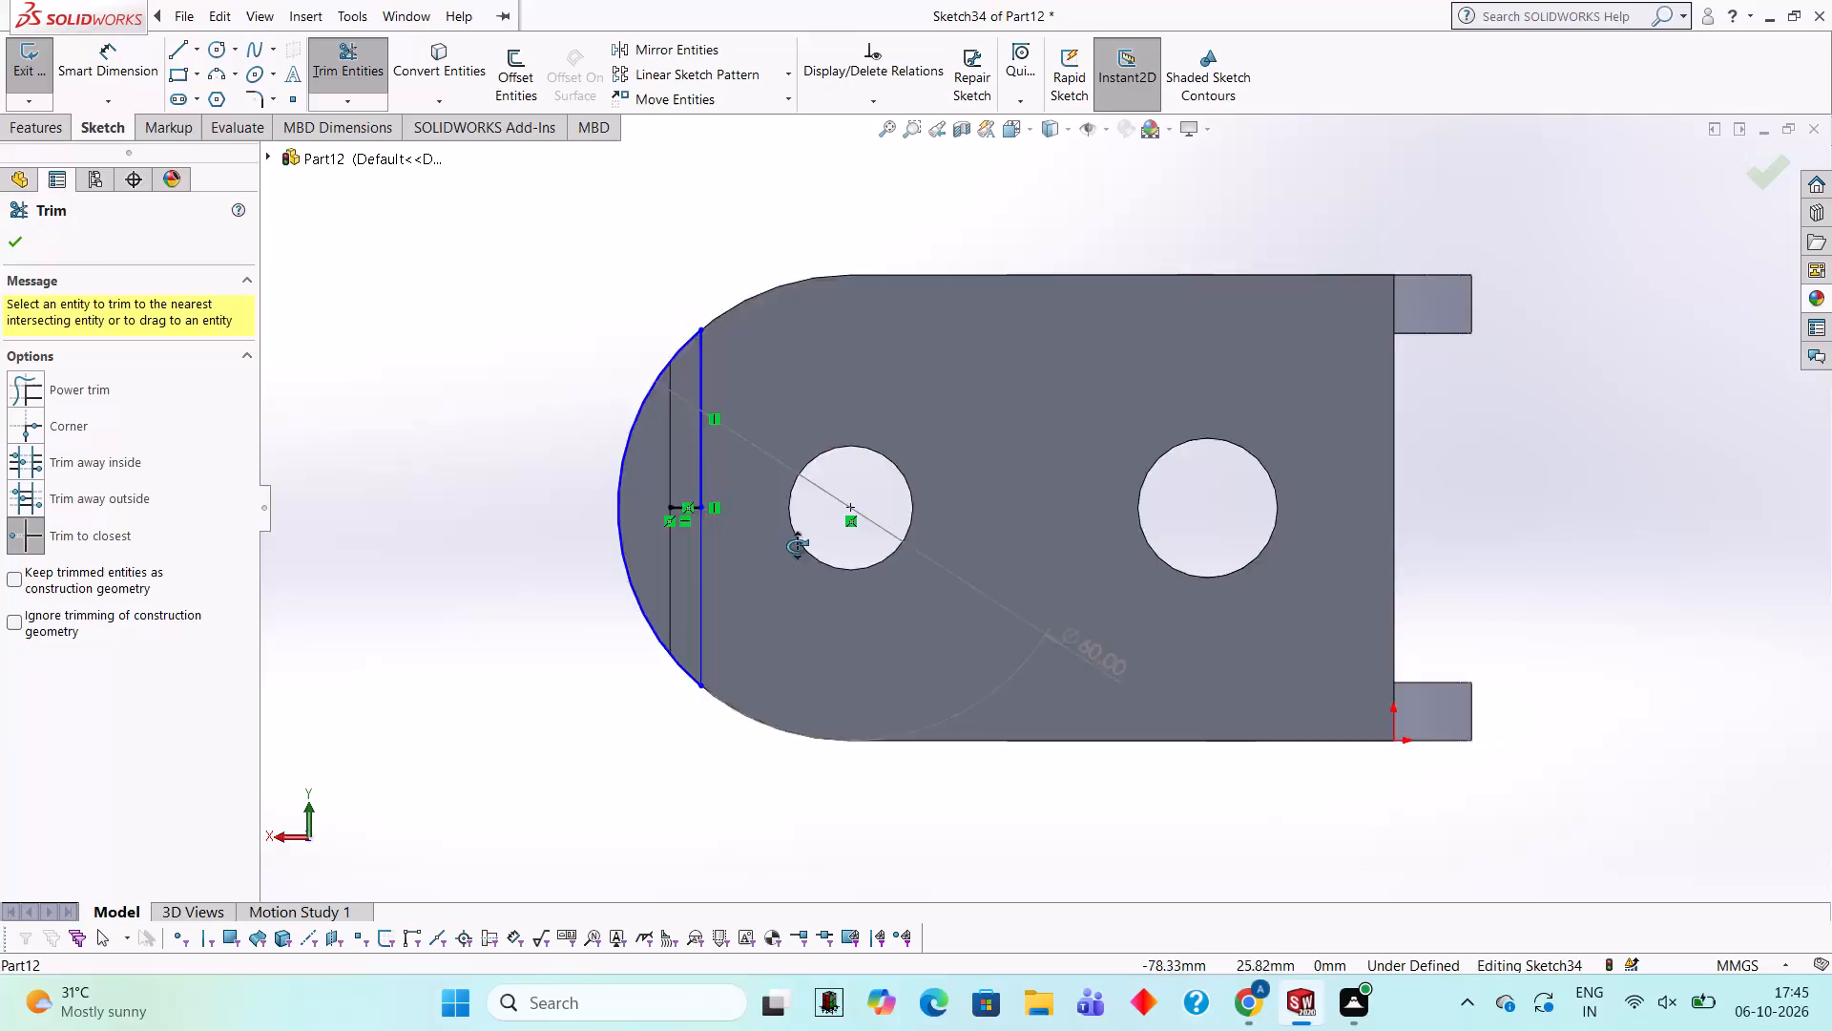
middle_drag(797, 546, 856, 577)
middle_drag(1020, 599, 923, 563)
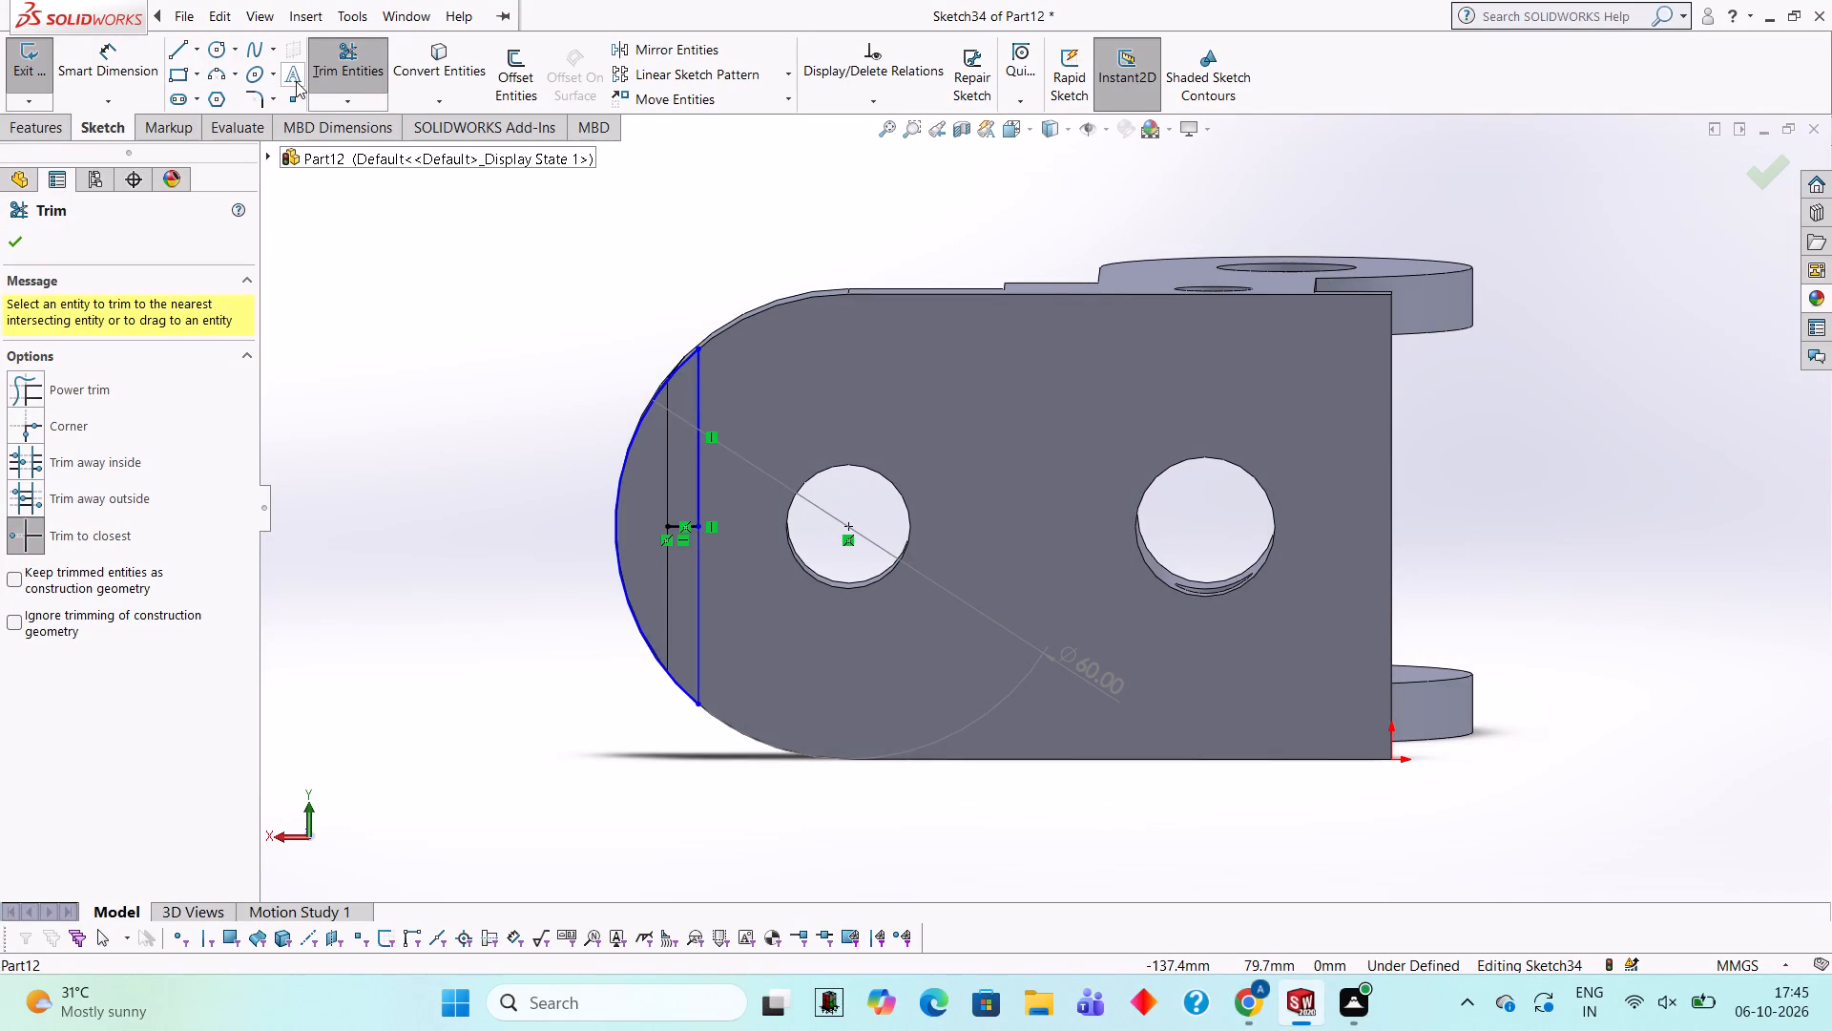
scroll(427, 164, down, 5)
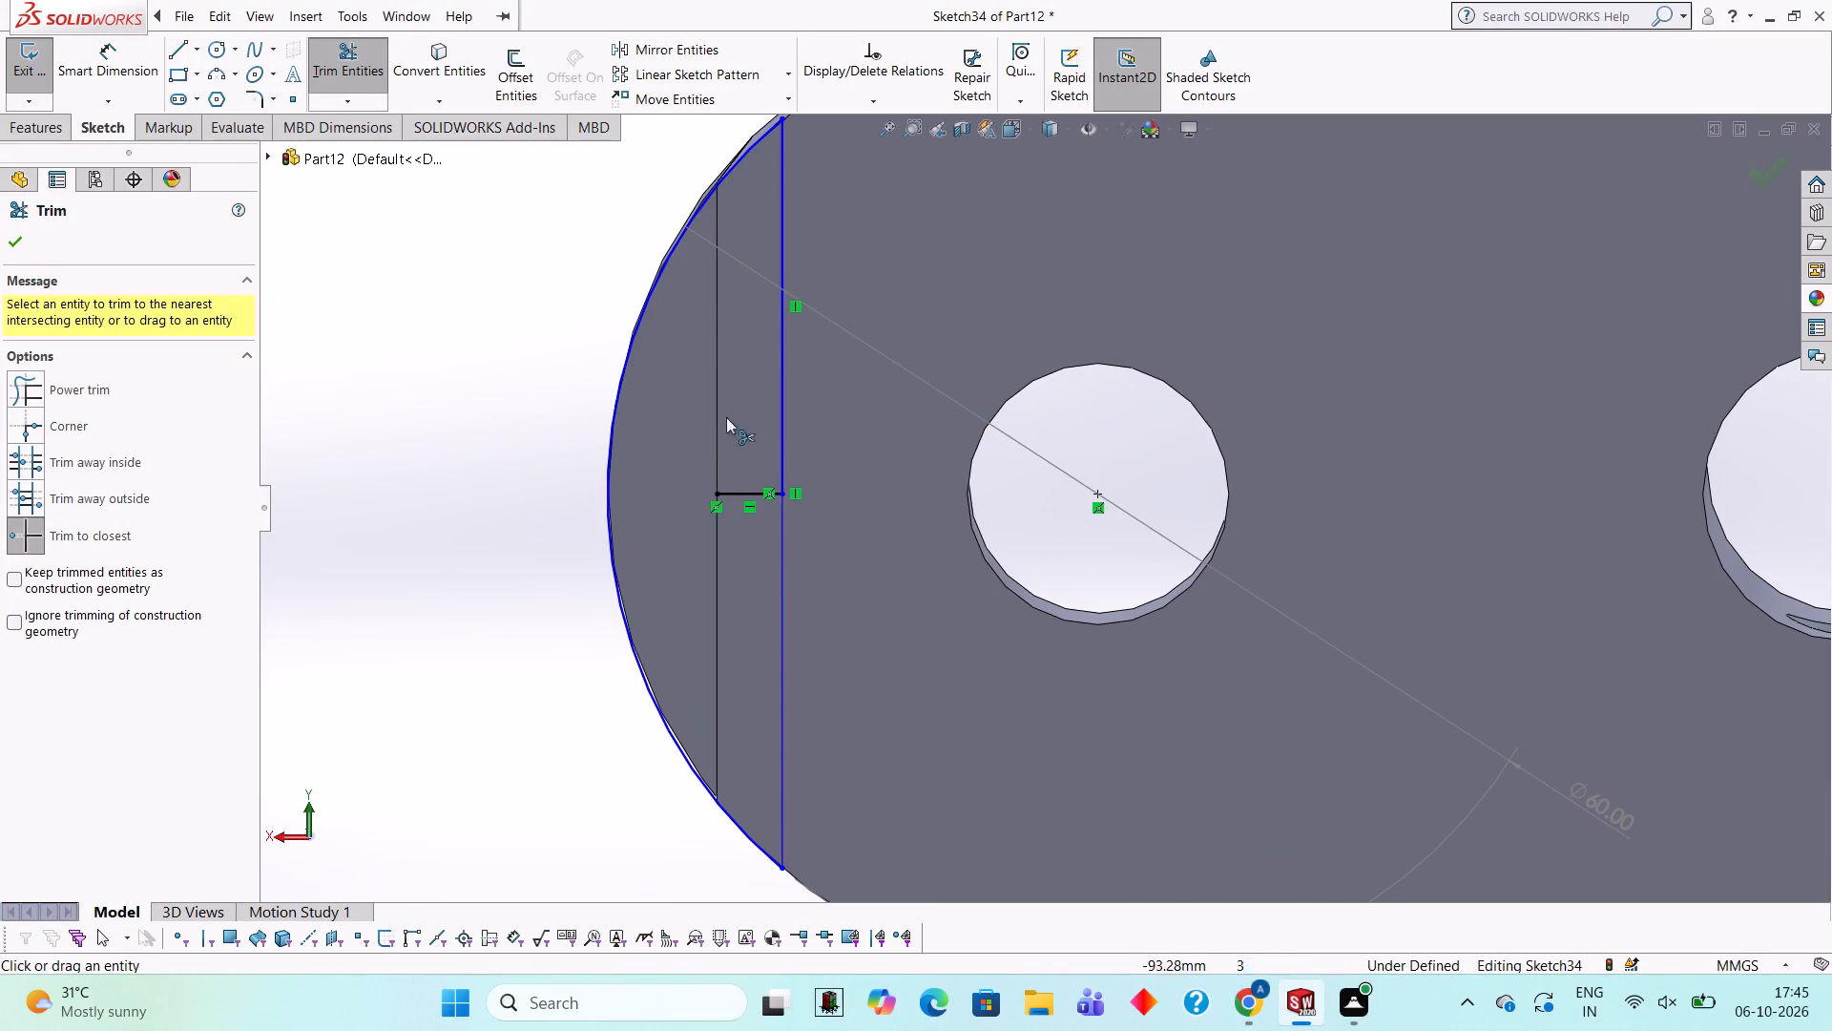
click(739, 494)
Cut the strip between the existing segment cut and the new chord line 4 mm deep as a blind extruded cut.
middle_drag(897, 434, 1036, 516)
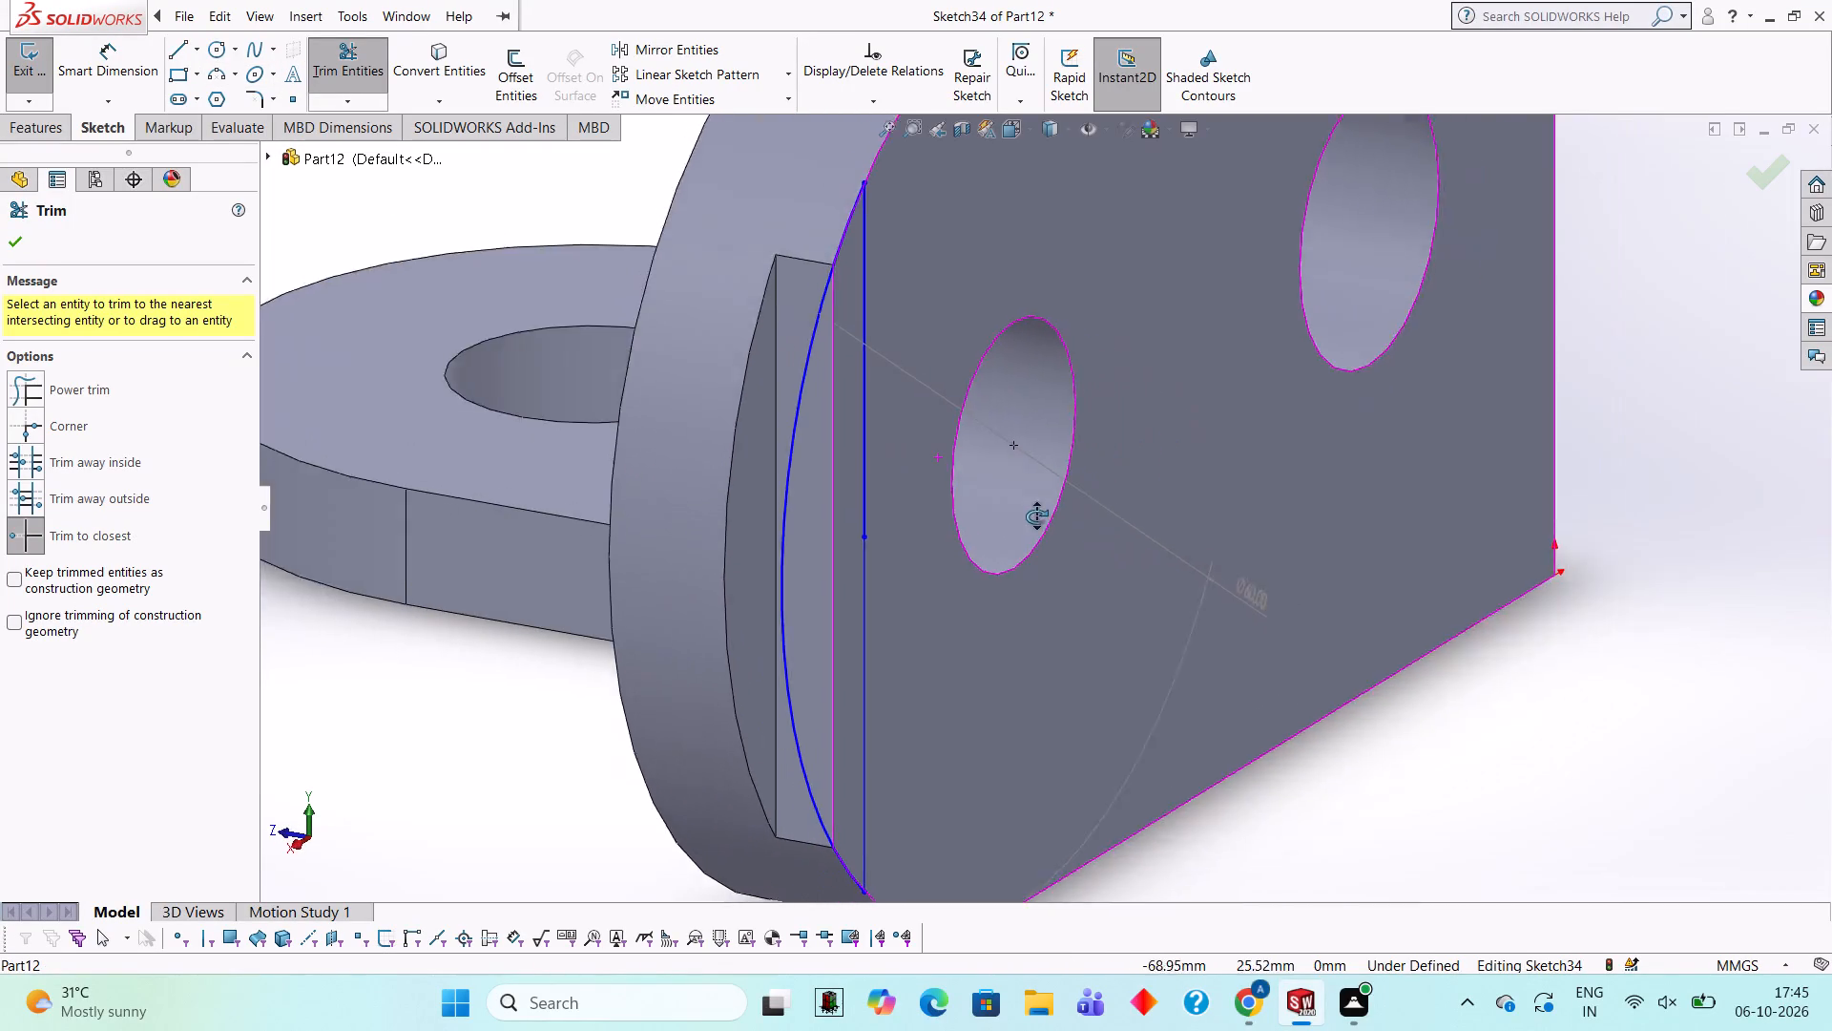
middle_drag(1036, 516, 1051, 524)
click(35, 131)
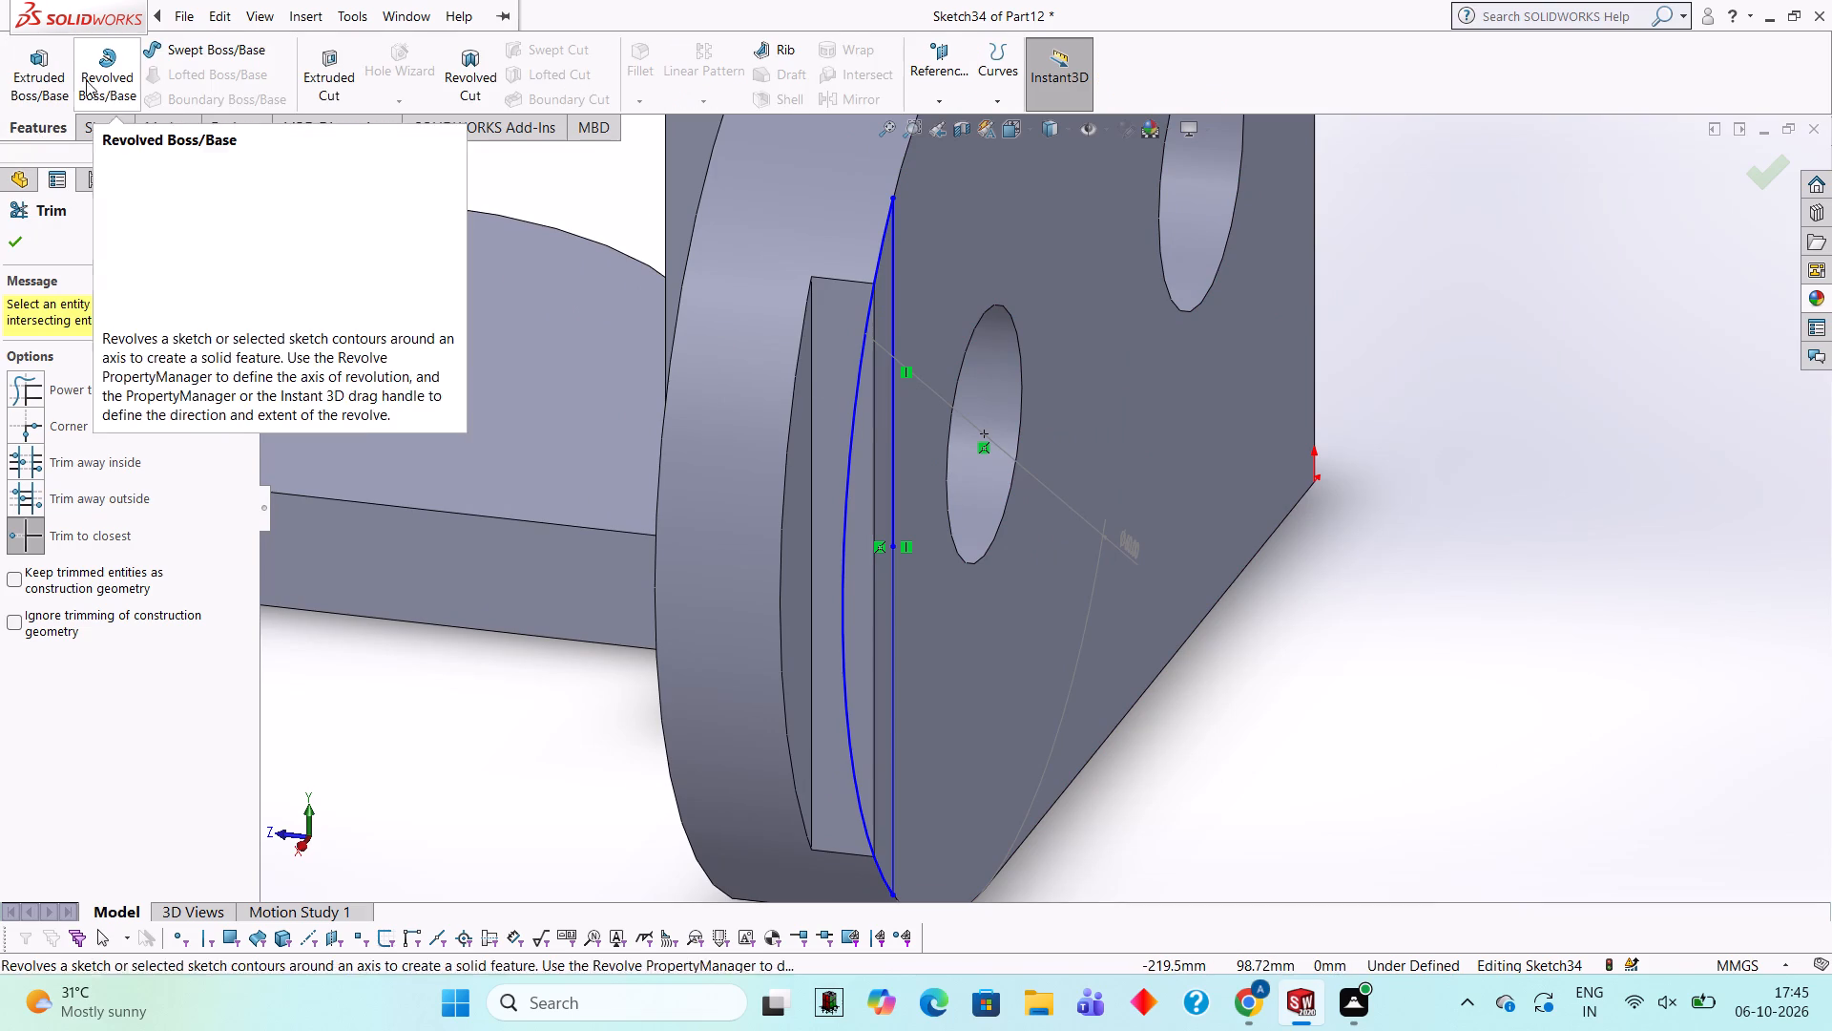
click(323, 77)
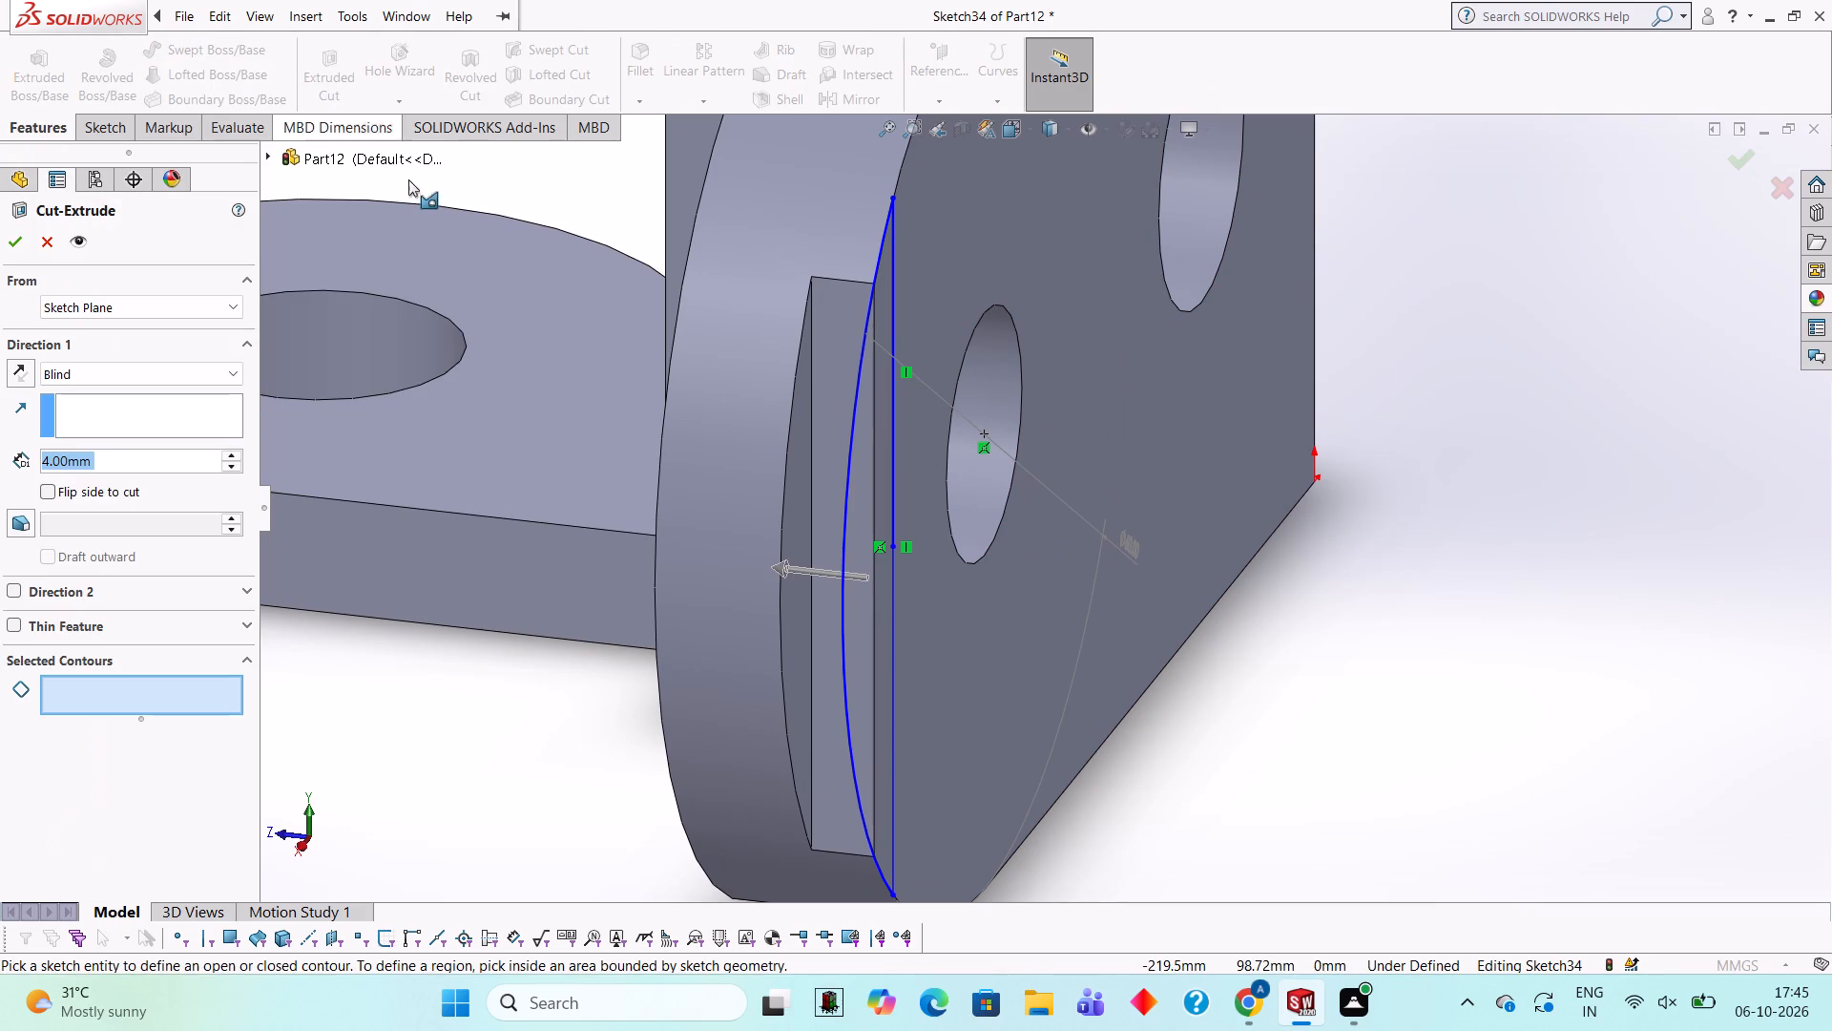
click(881, 308)
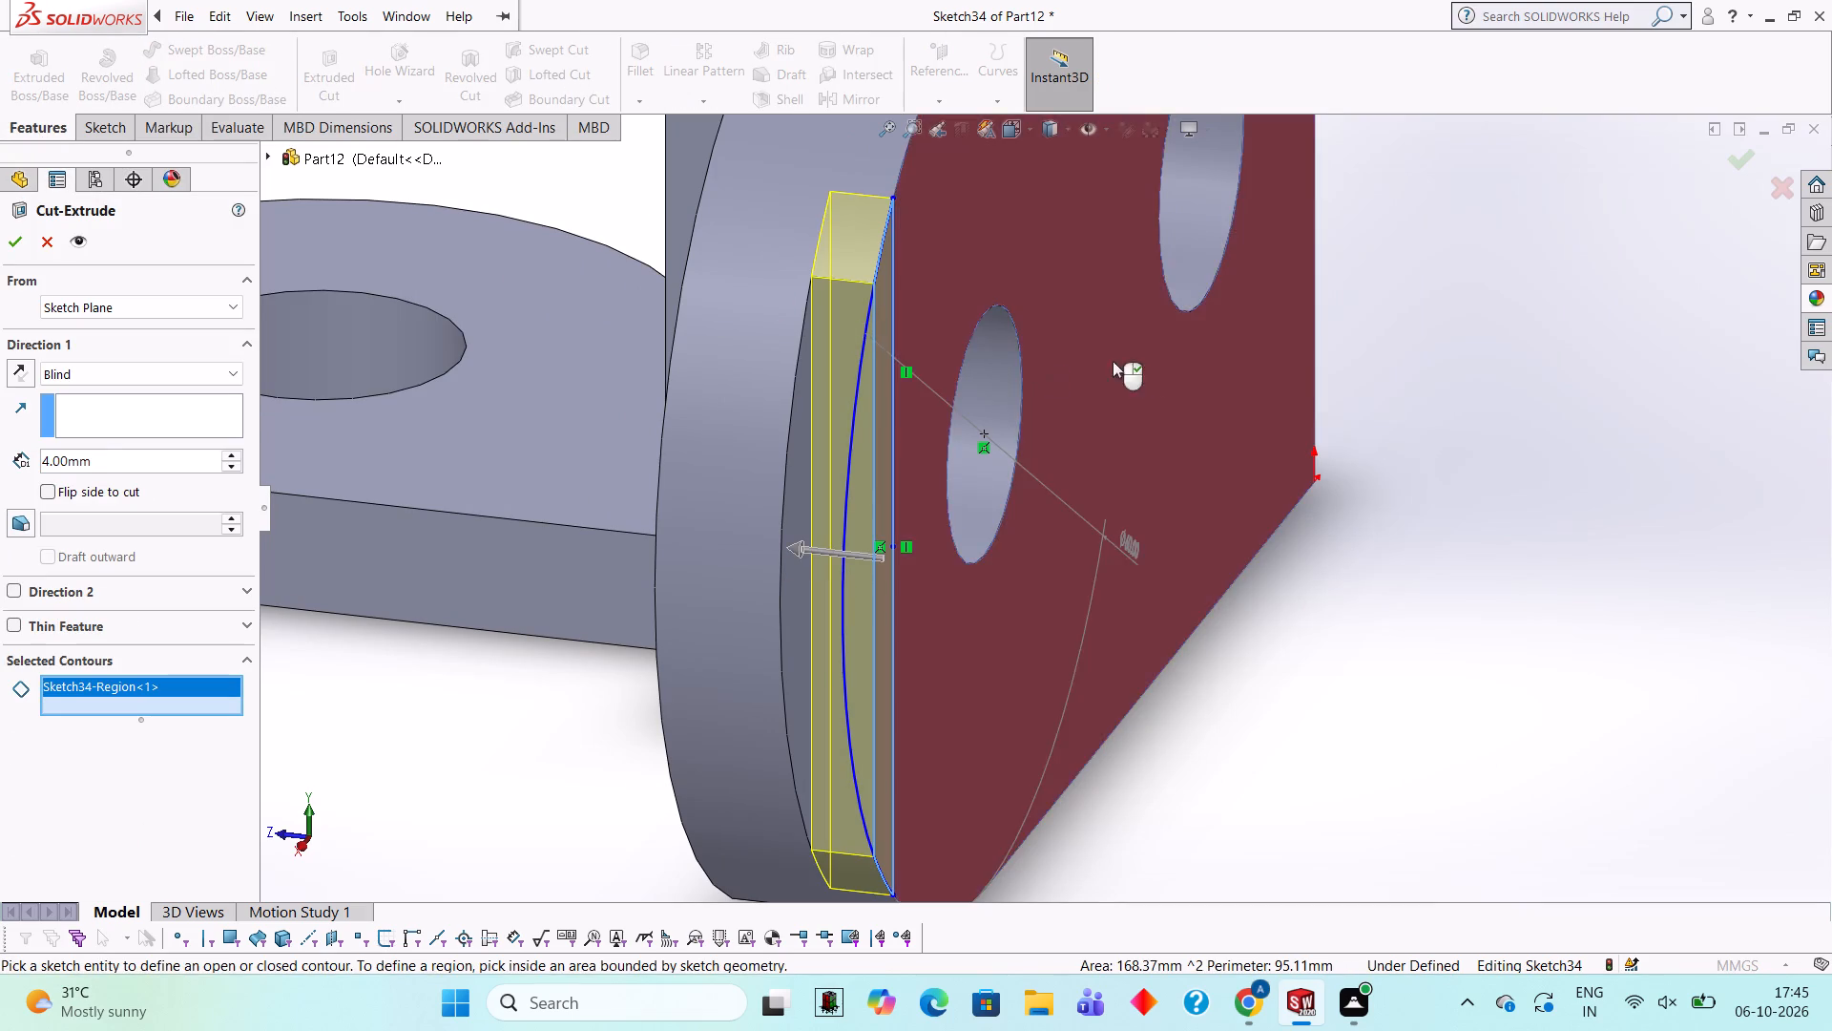
middle_drag(1132, 368, 1062, 404)
scroll(902, 336, up, 3)
middle_drag(836, 308, 780, 316)
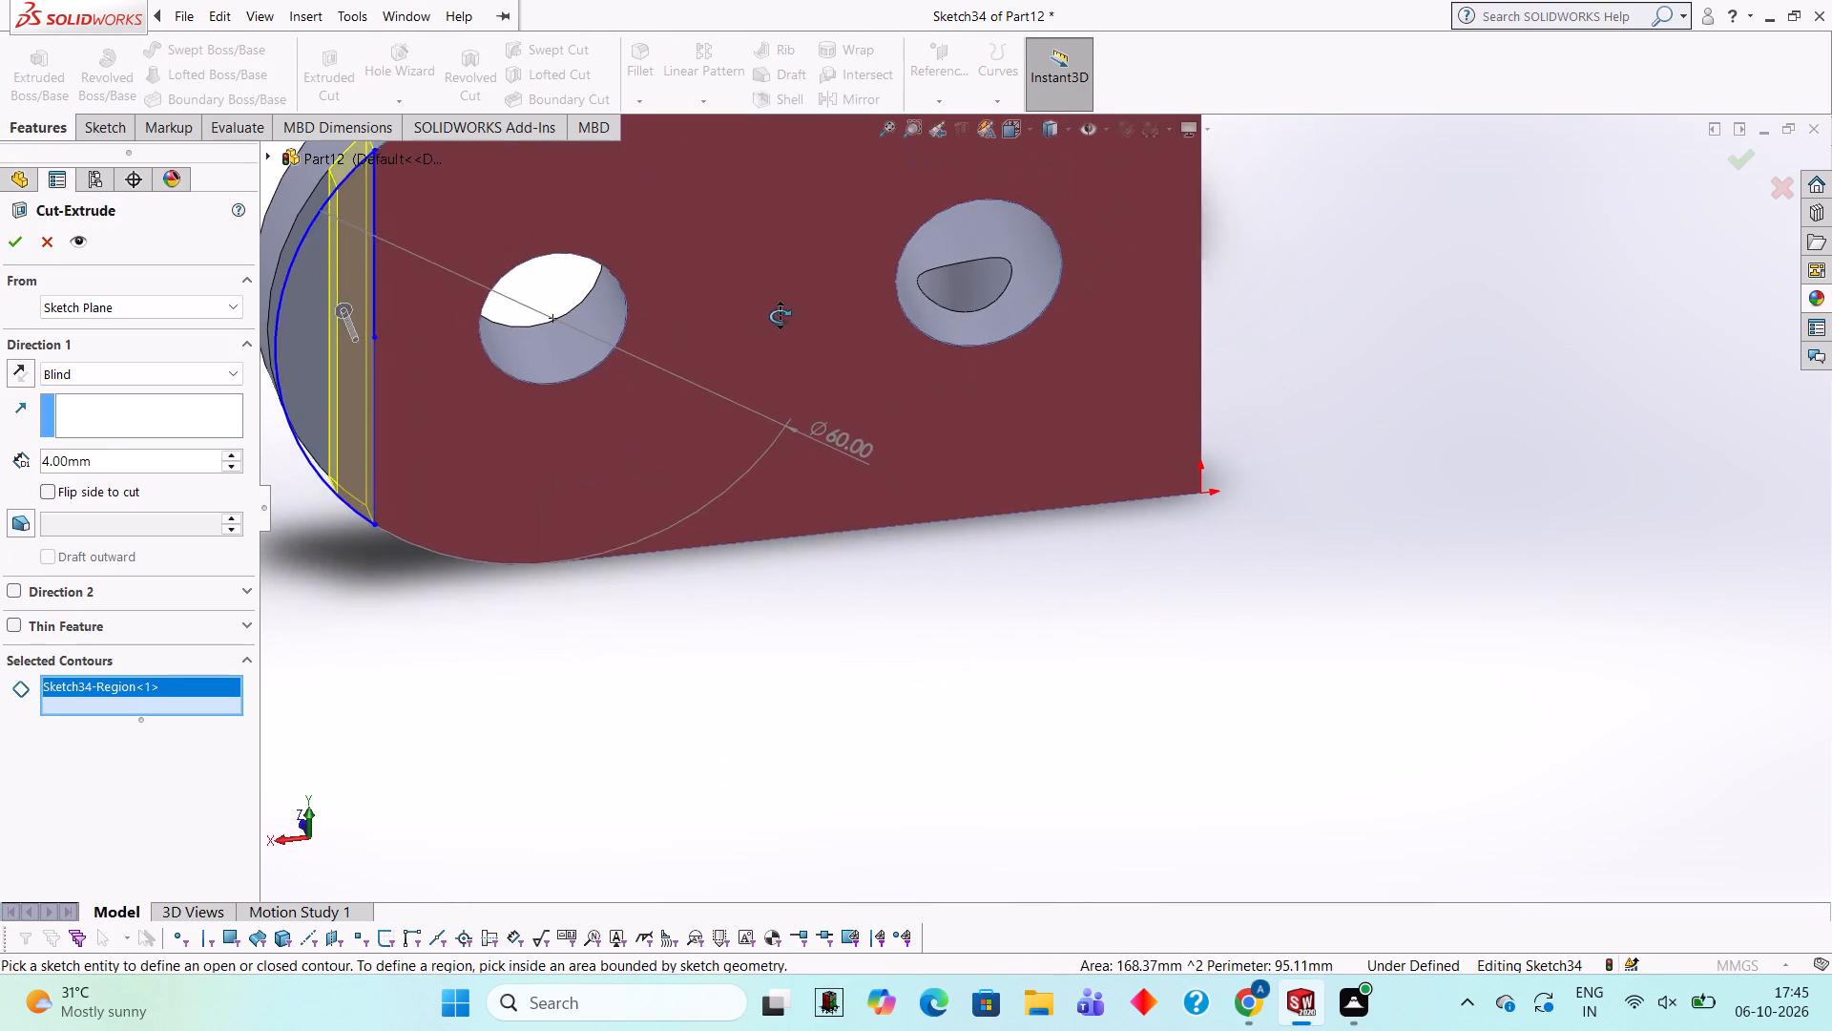
middle_drag(780, 316, 781, 316)
scroll(544, 266, up, 2)
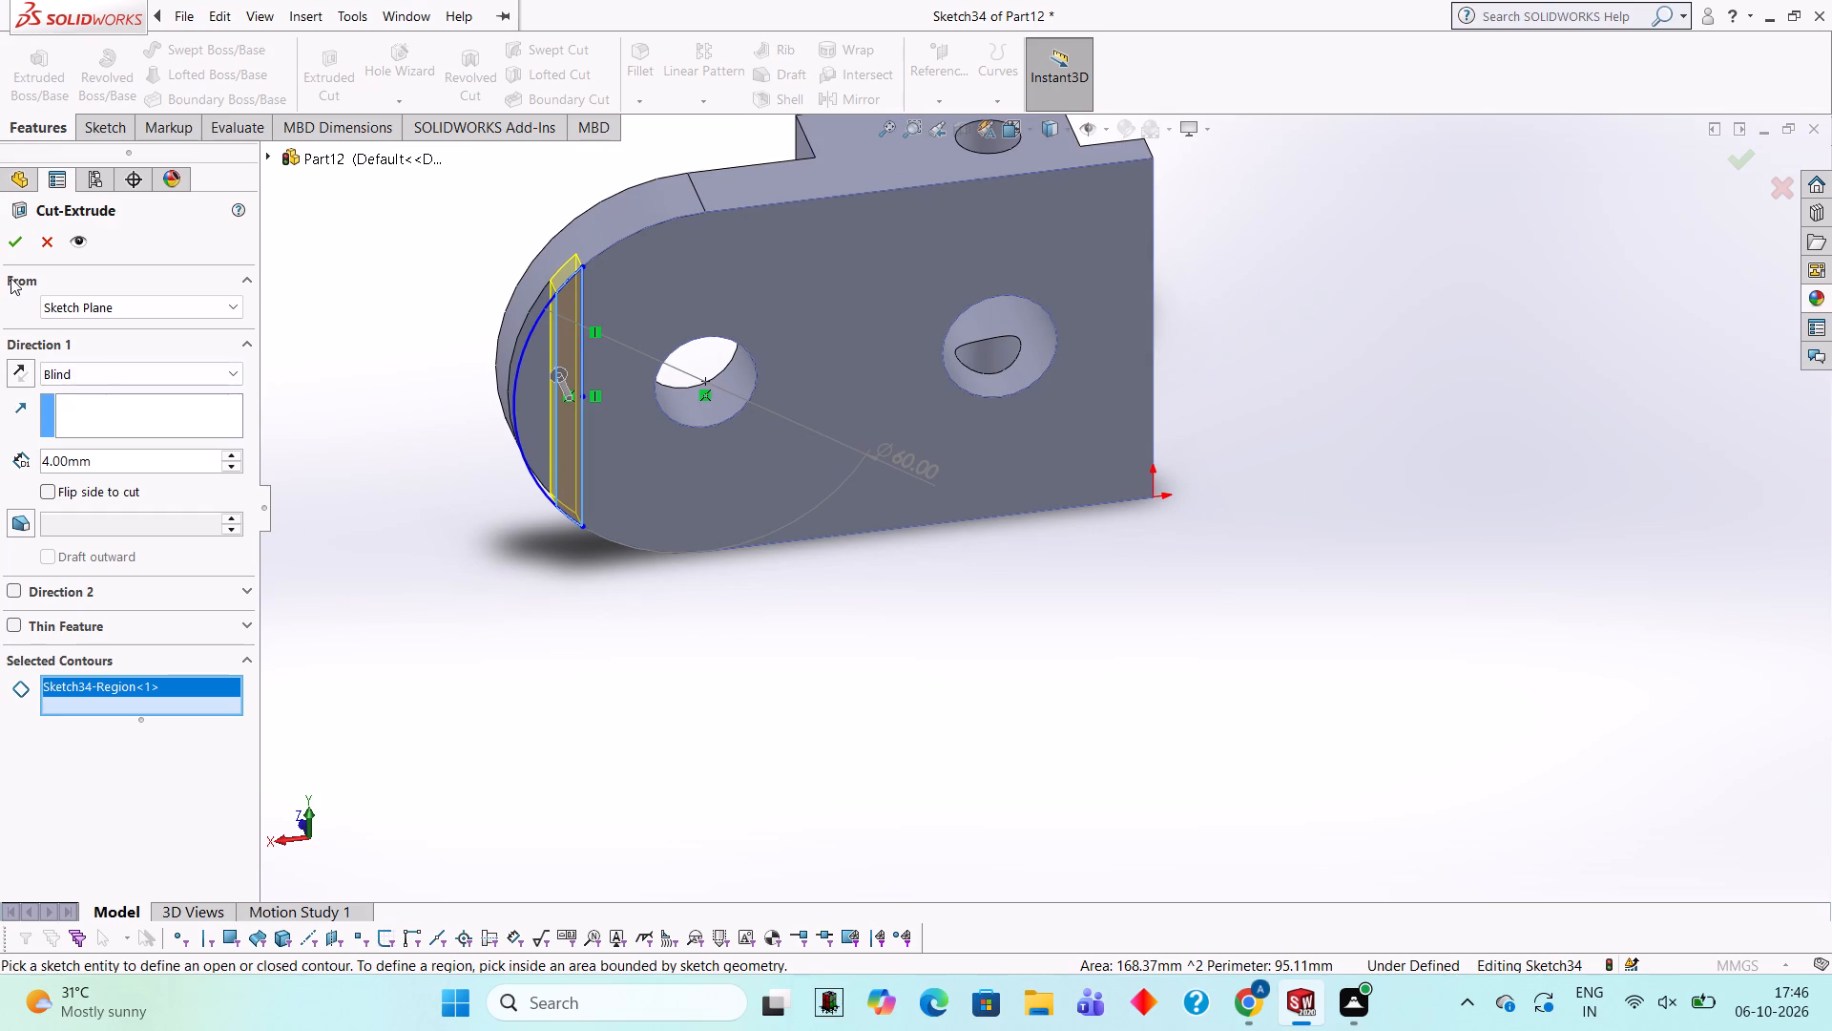
click(10, 242)
click(587, 621)
Examine the bracket from several angles, including the lugs, the recess and the widened underside cut at the rounded end.
middle_drag(606, 634, 728, 716)
scroll(725, 712, up, 2)
middle_drag(718, 645, 873, 509)
middle_drag(690, 750, 693, 747)
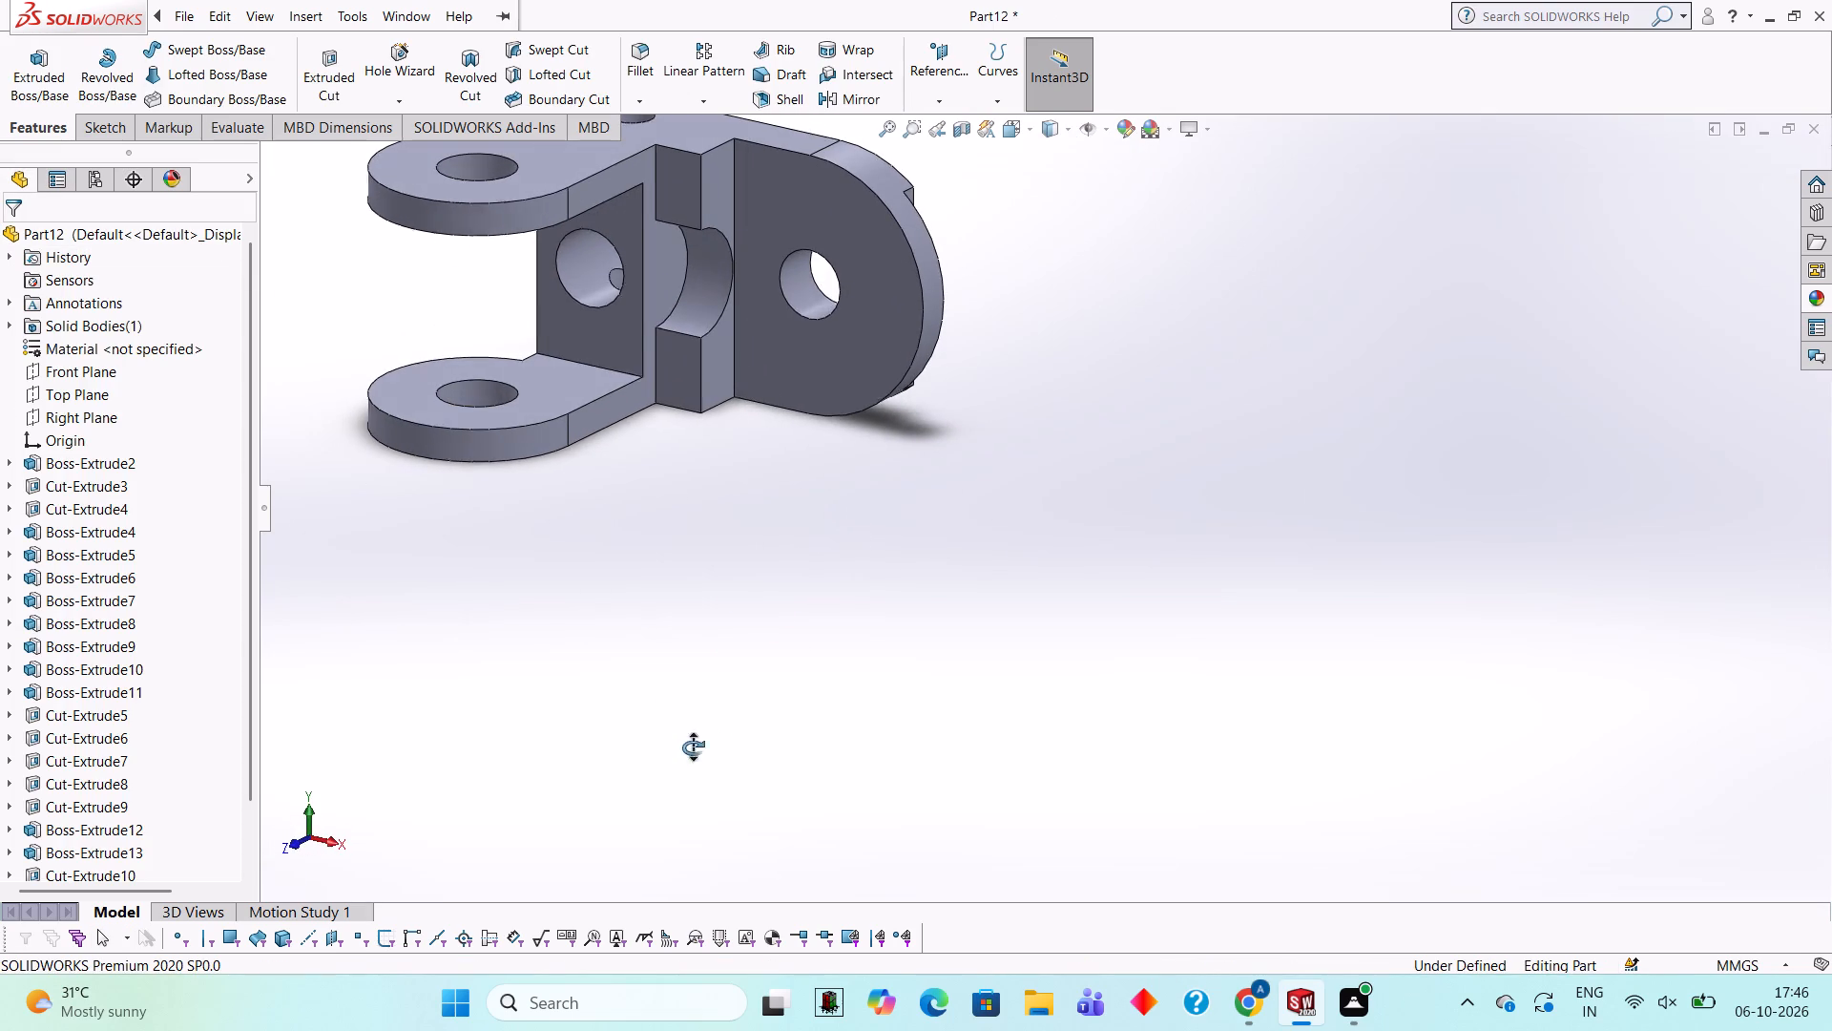
middle_drag(693, 747, 763, 503)
scroll(763, 502, up, 3)
middle_drag(921, 678, 929, 602)
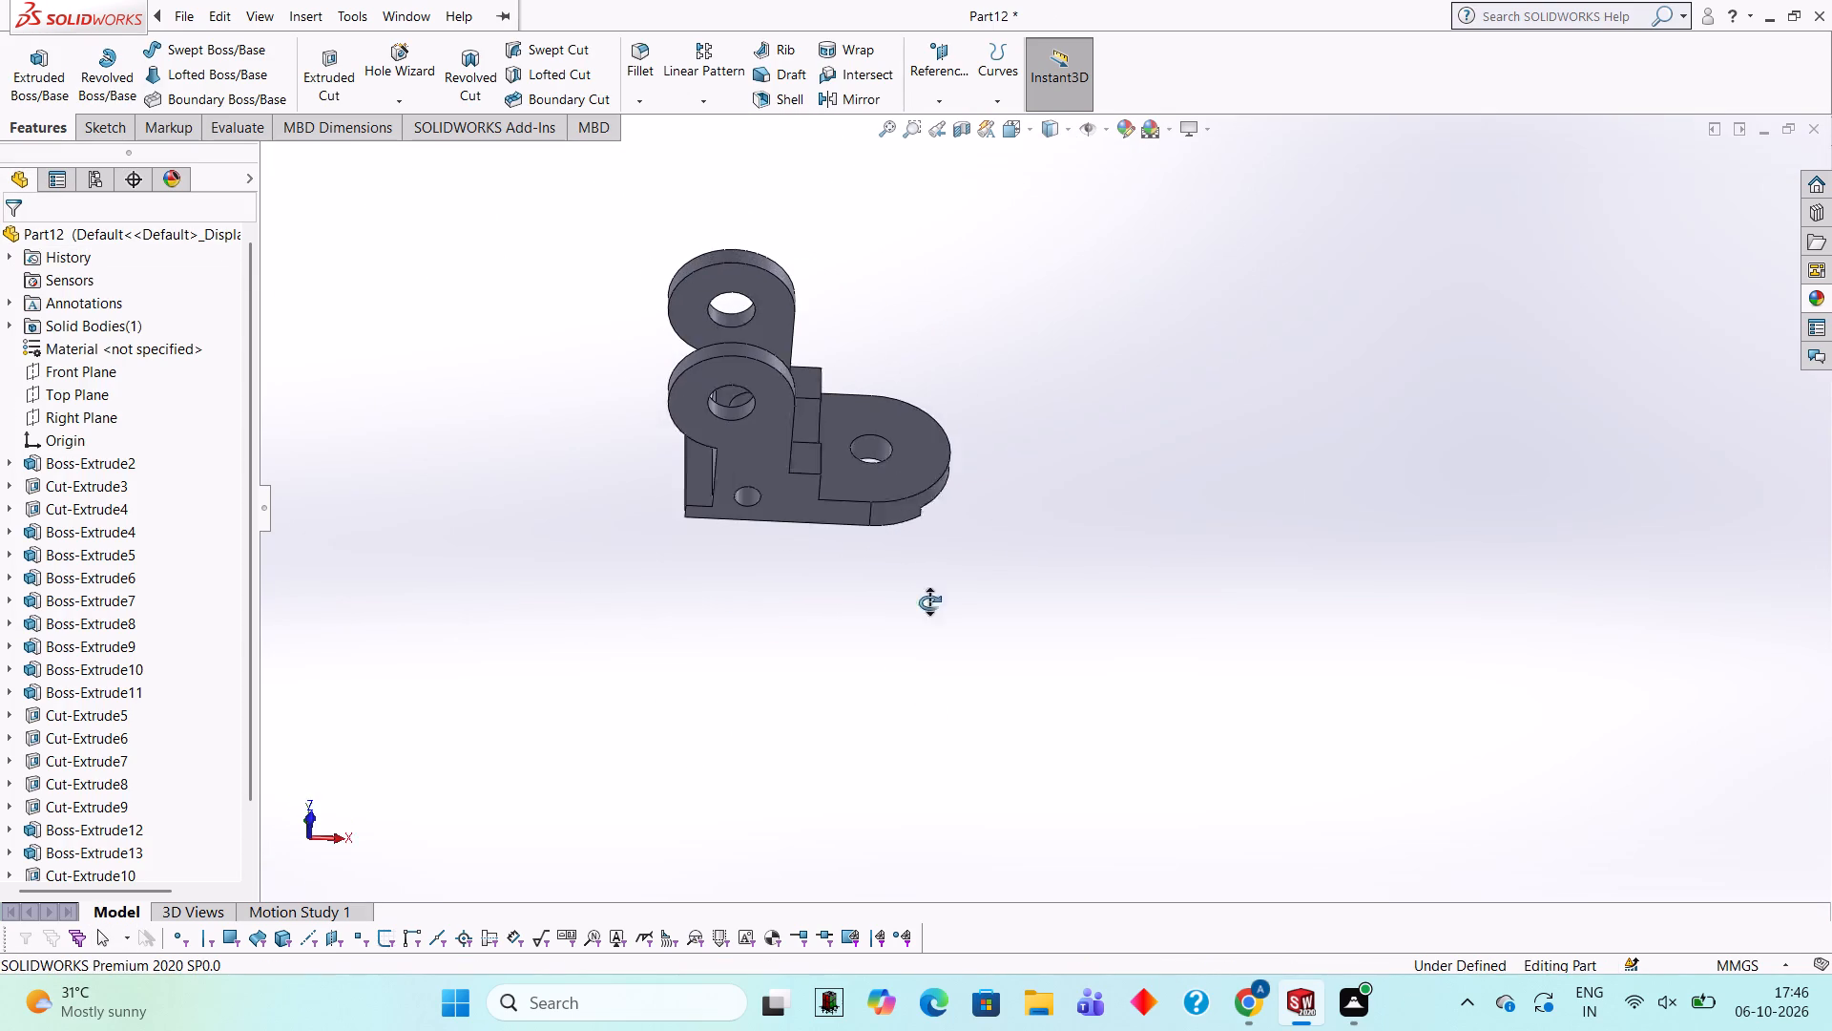
middle_drag(929, 602, 946, 614)
scroll(842, 487, up, 1)
middle_drag(850, 535, 853, 617)
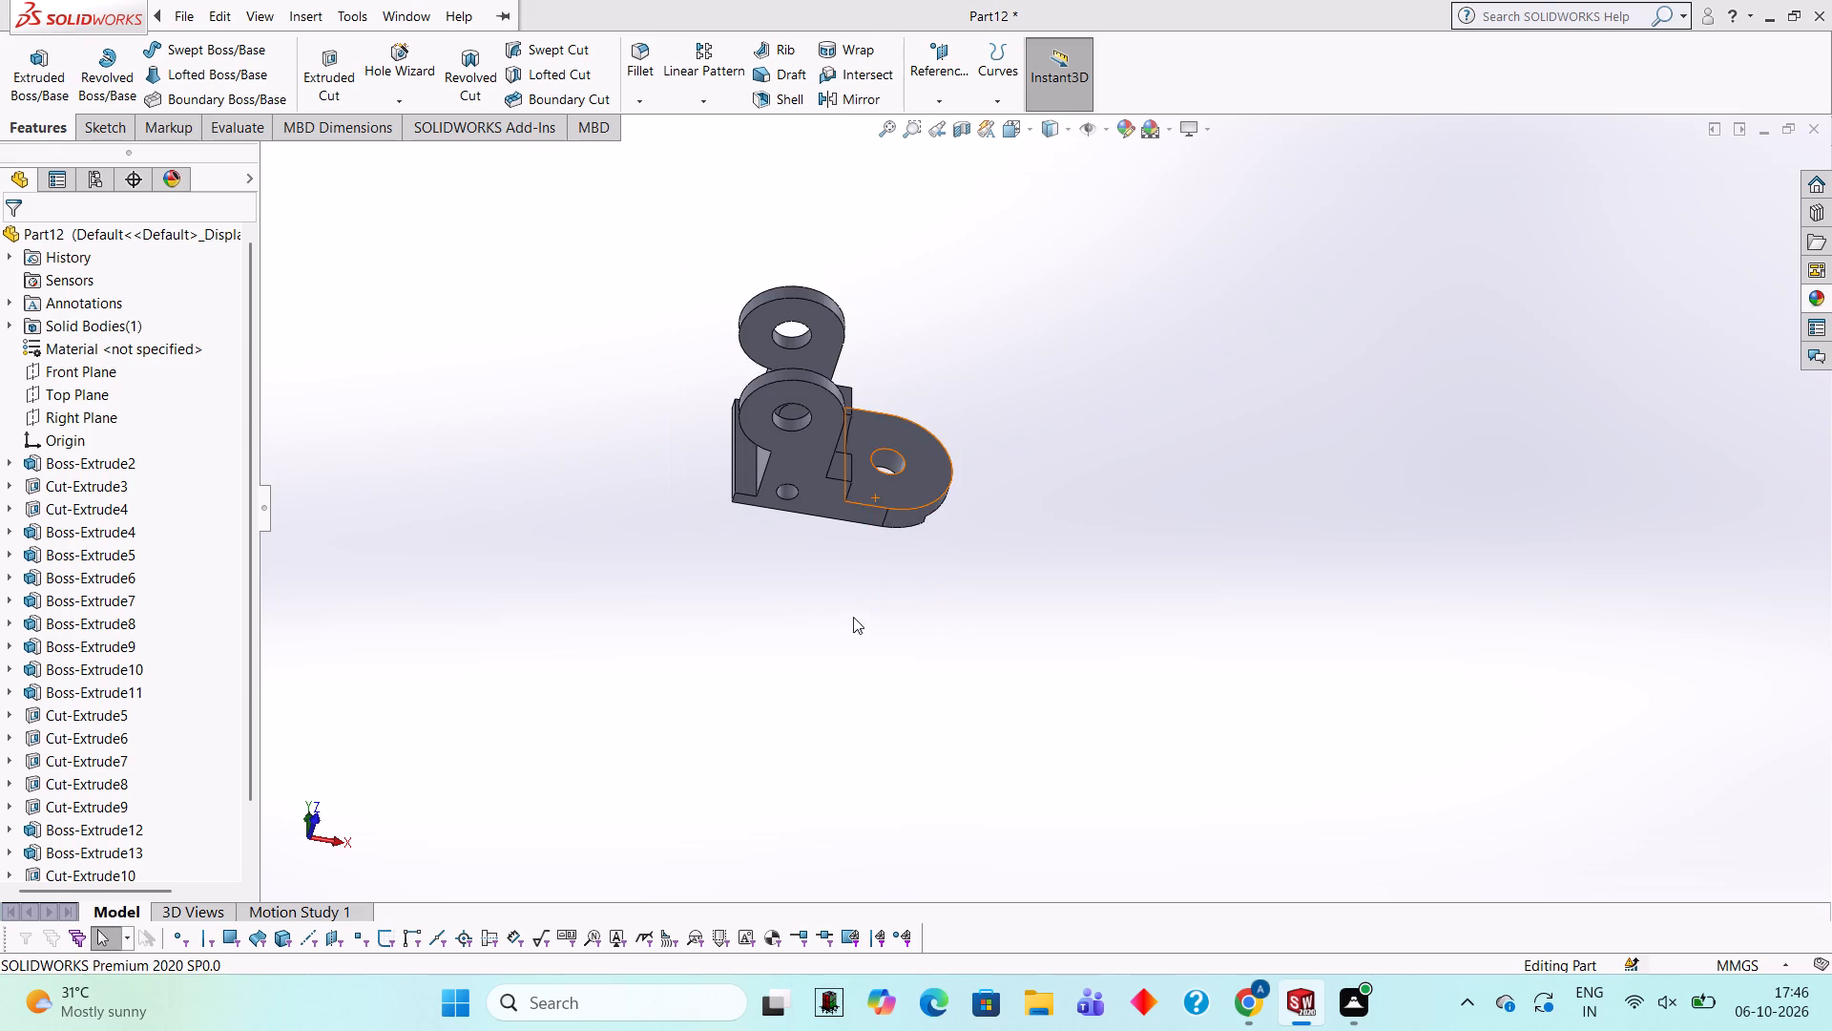
middle_drag(853, 617, 852, 645)
scroll(902, 346, down, 2)
scroll(784, 382, down, 3)
middle_drag(1256, 619, 1231, 604)
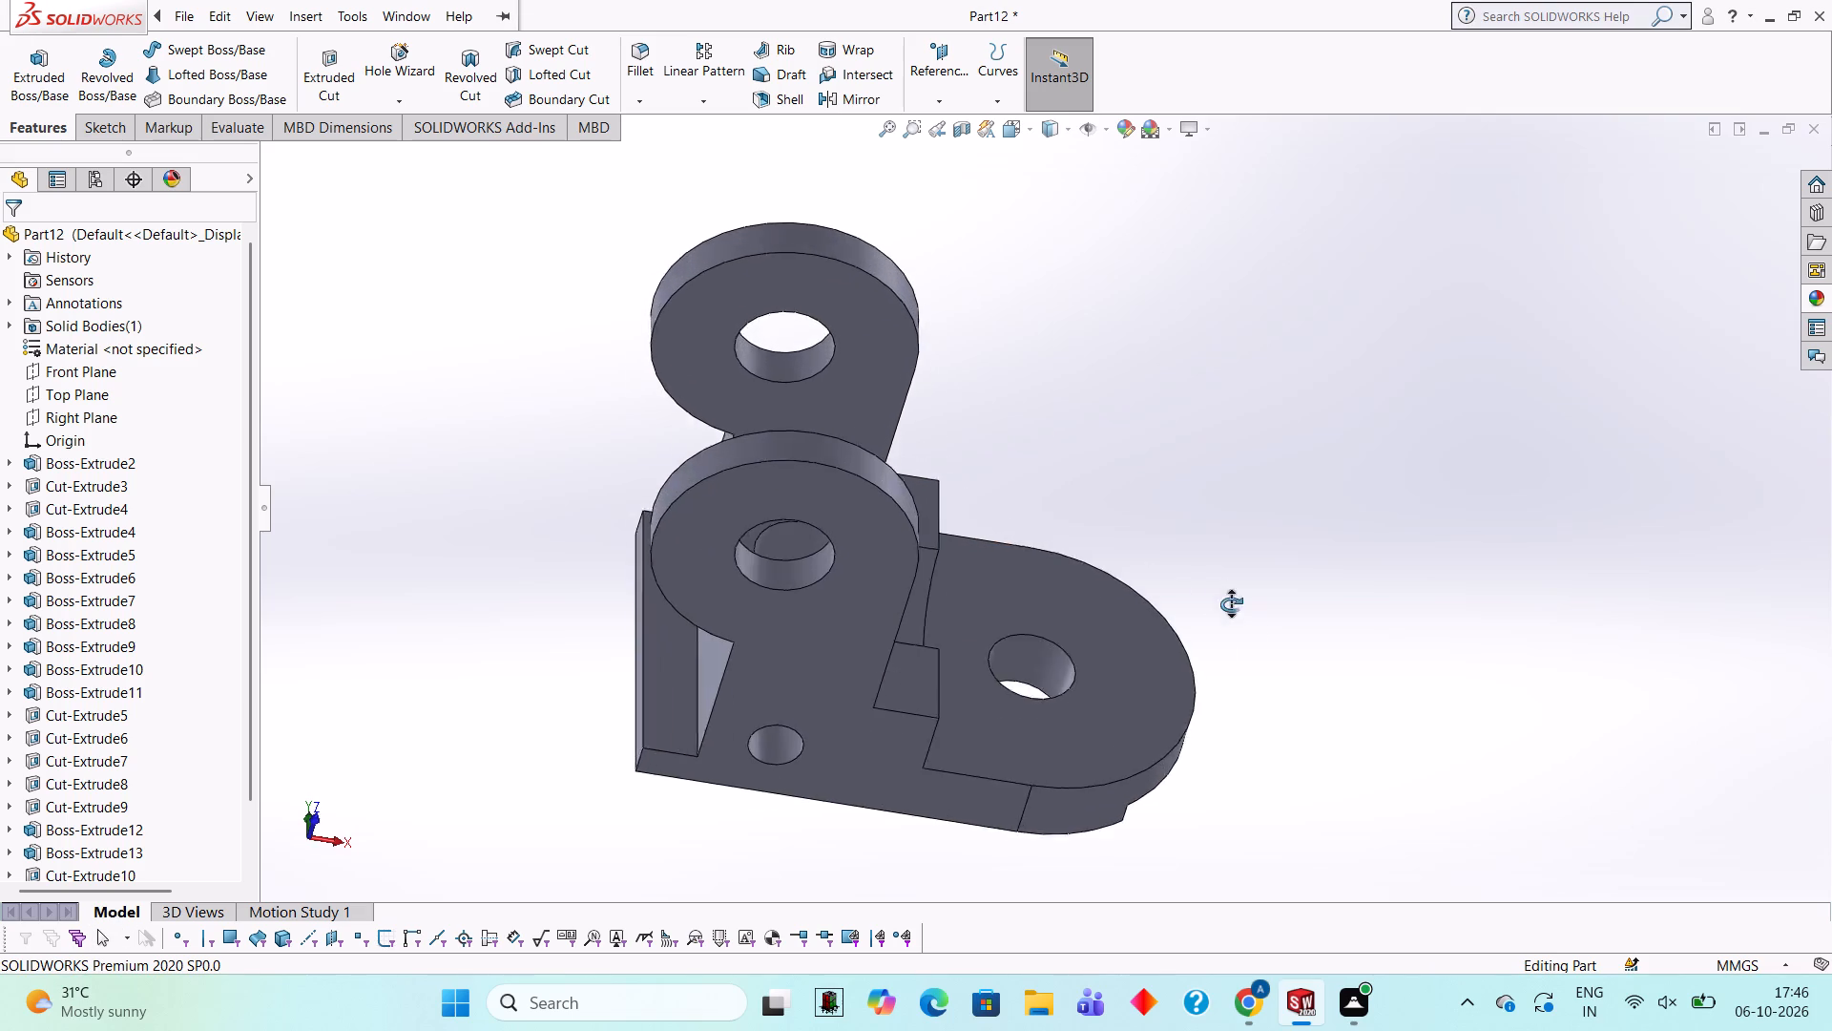
middle_drag(1231, 604, 1226, 475)
scroll(1114, 583, up, 2)
middle_drag(1114, 583, 1099, 730)
scroll(968, 627, up, 1)
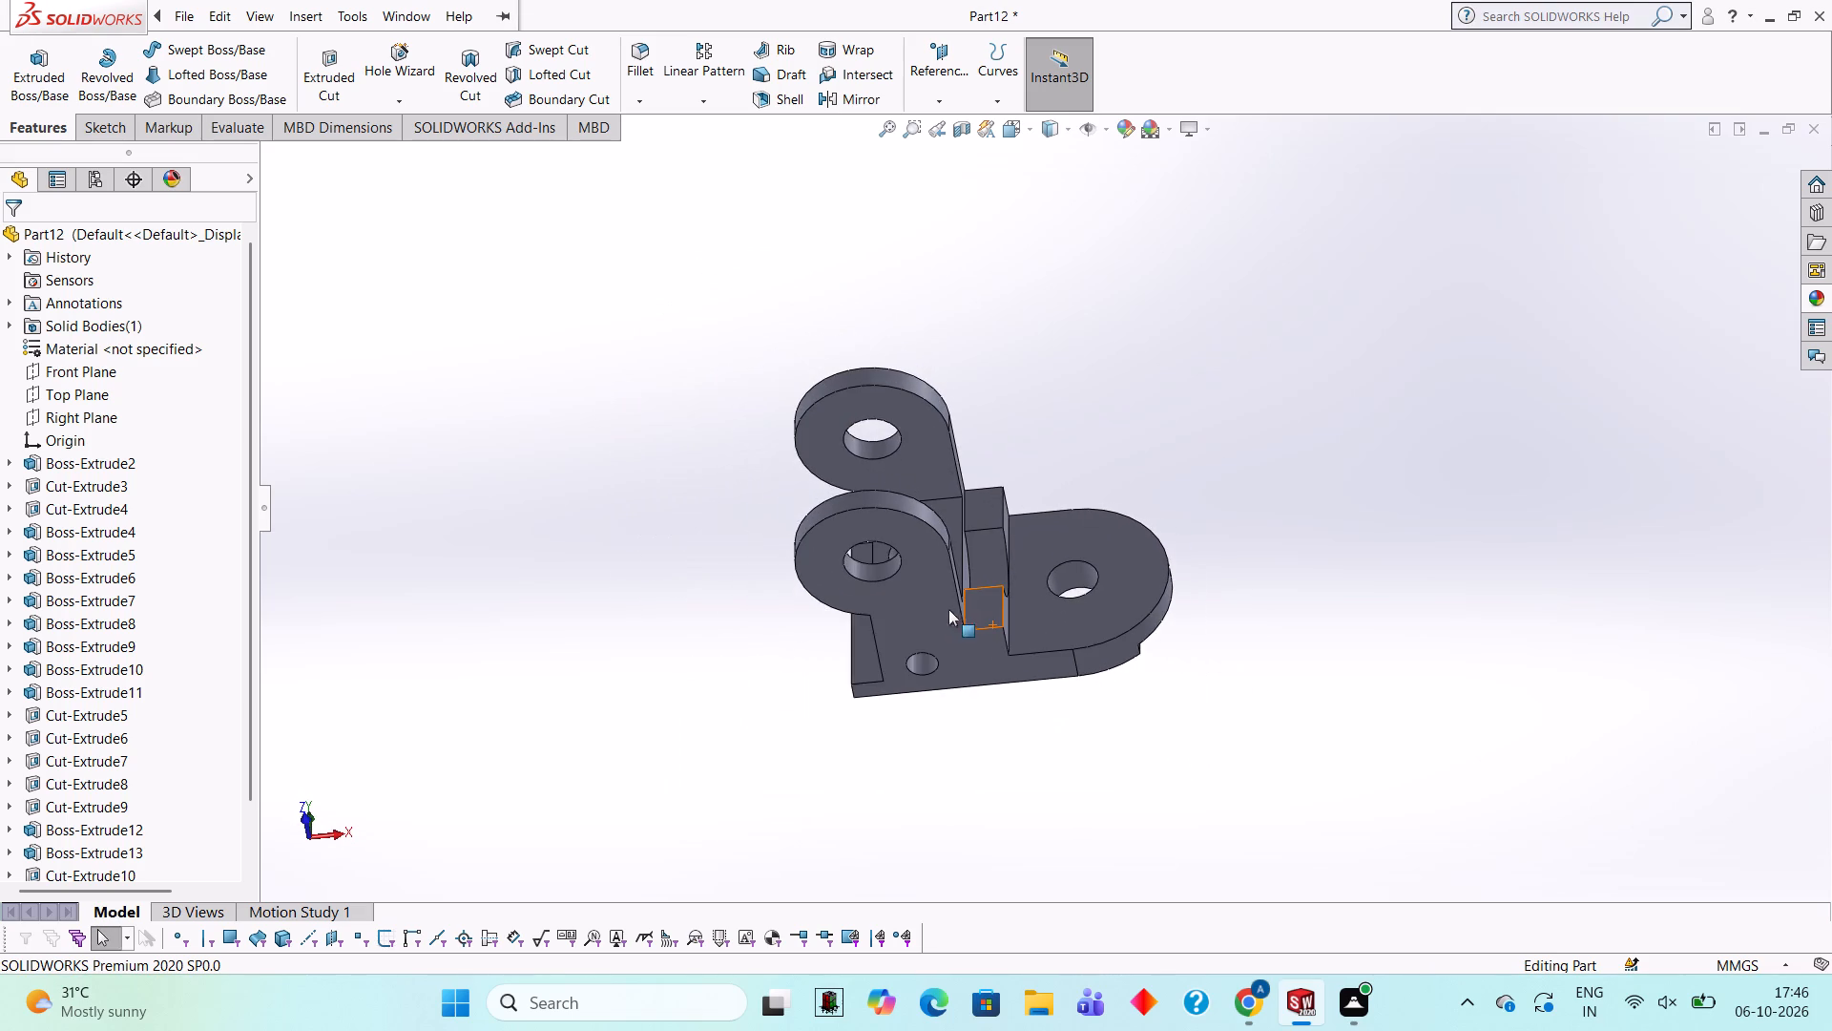
Apply the pink solid-colour appearance to the entire bracket part.
scroll(951, 605, down, 1)
click(1033, 770)
middle_drag(1030, 770, 1030, 726)
click(1822, 295)
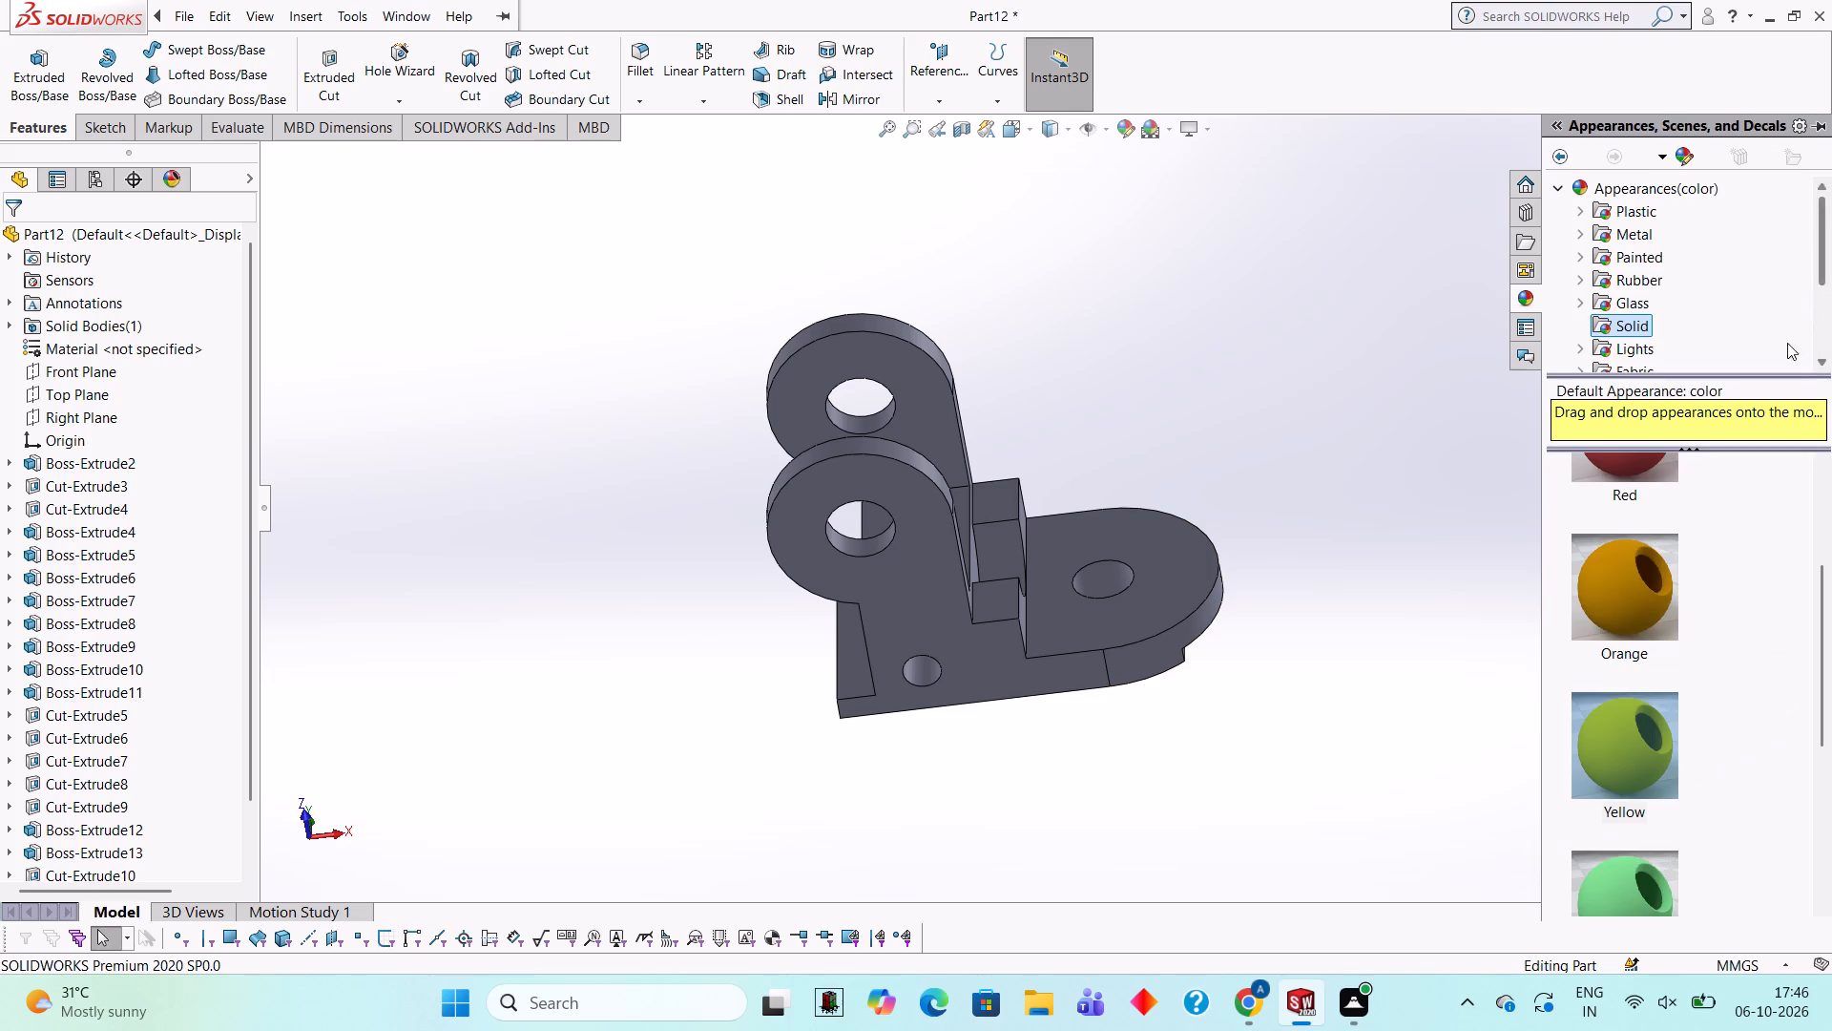
scroll(1655, 716, down, 4)
drag(1616, 833, 999, 585)
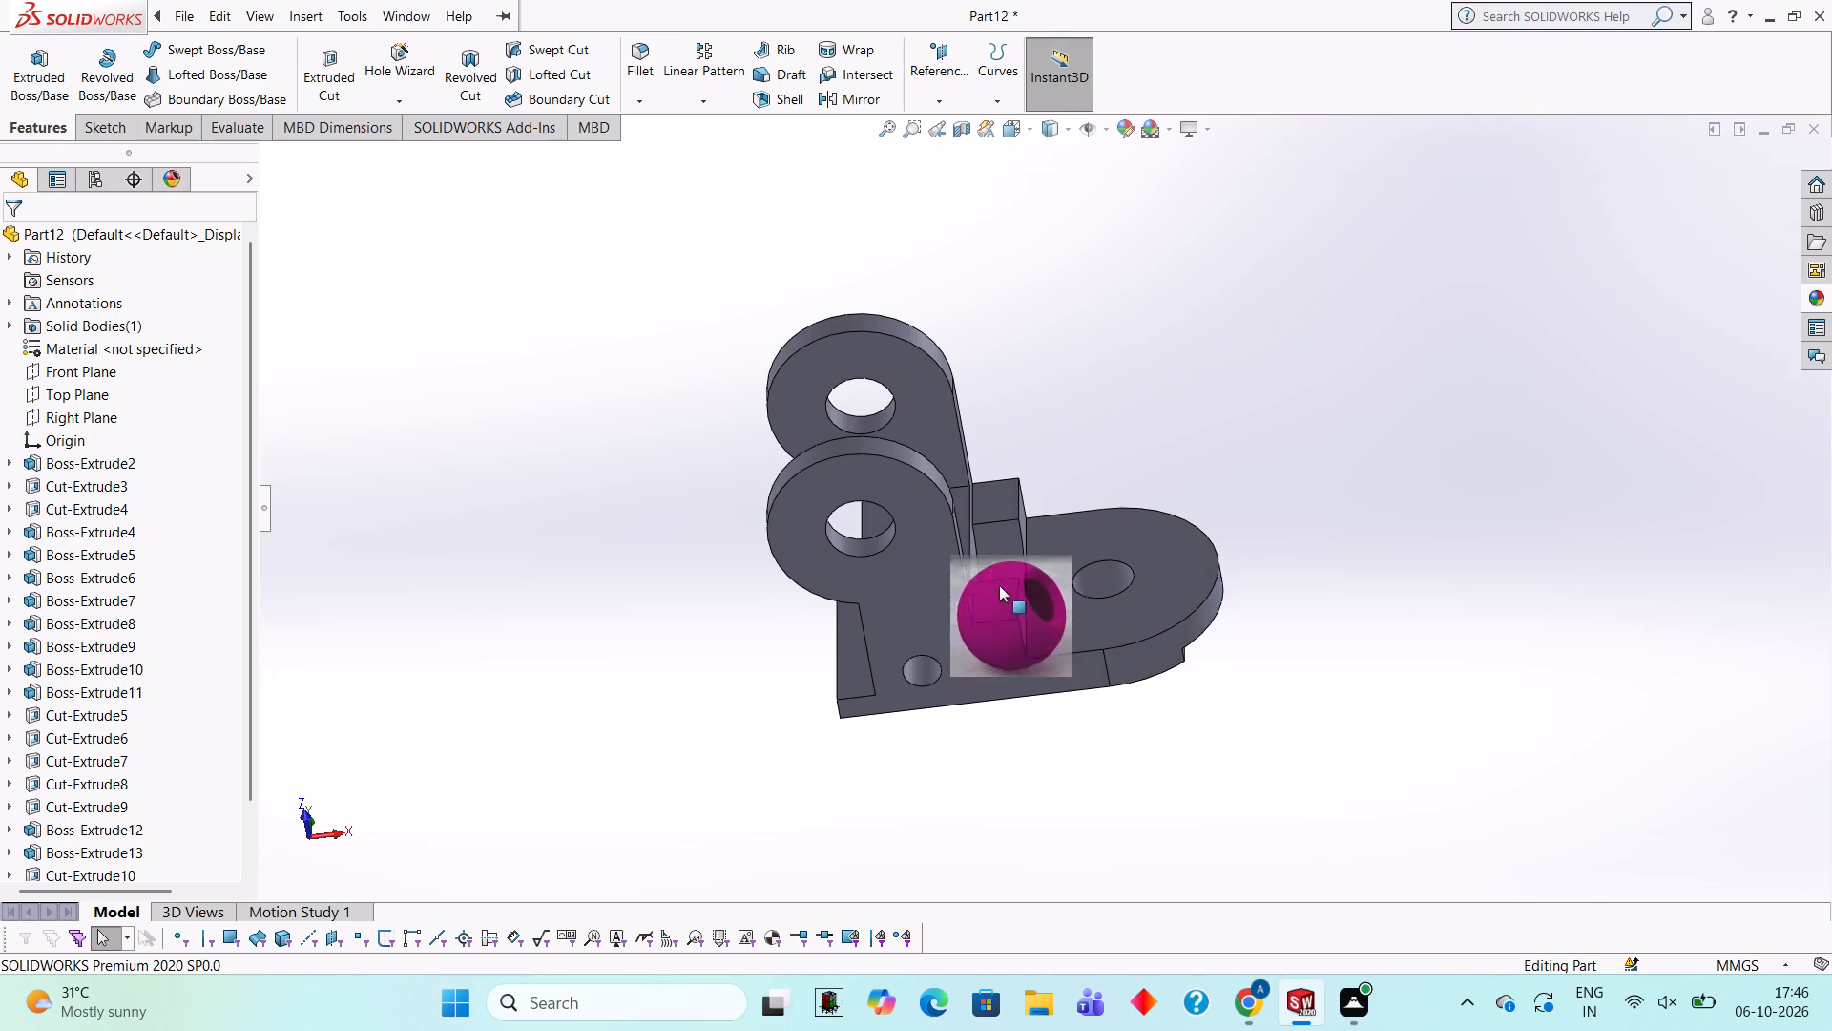
drag(999, 585, 987, 576)
click(1038, 581)
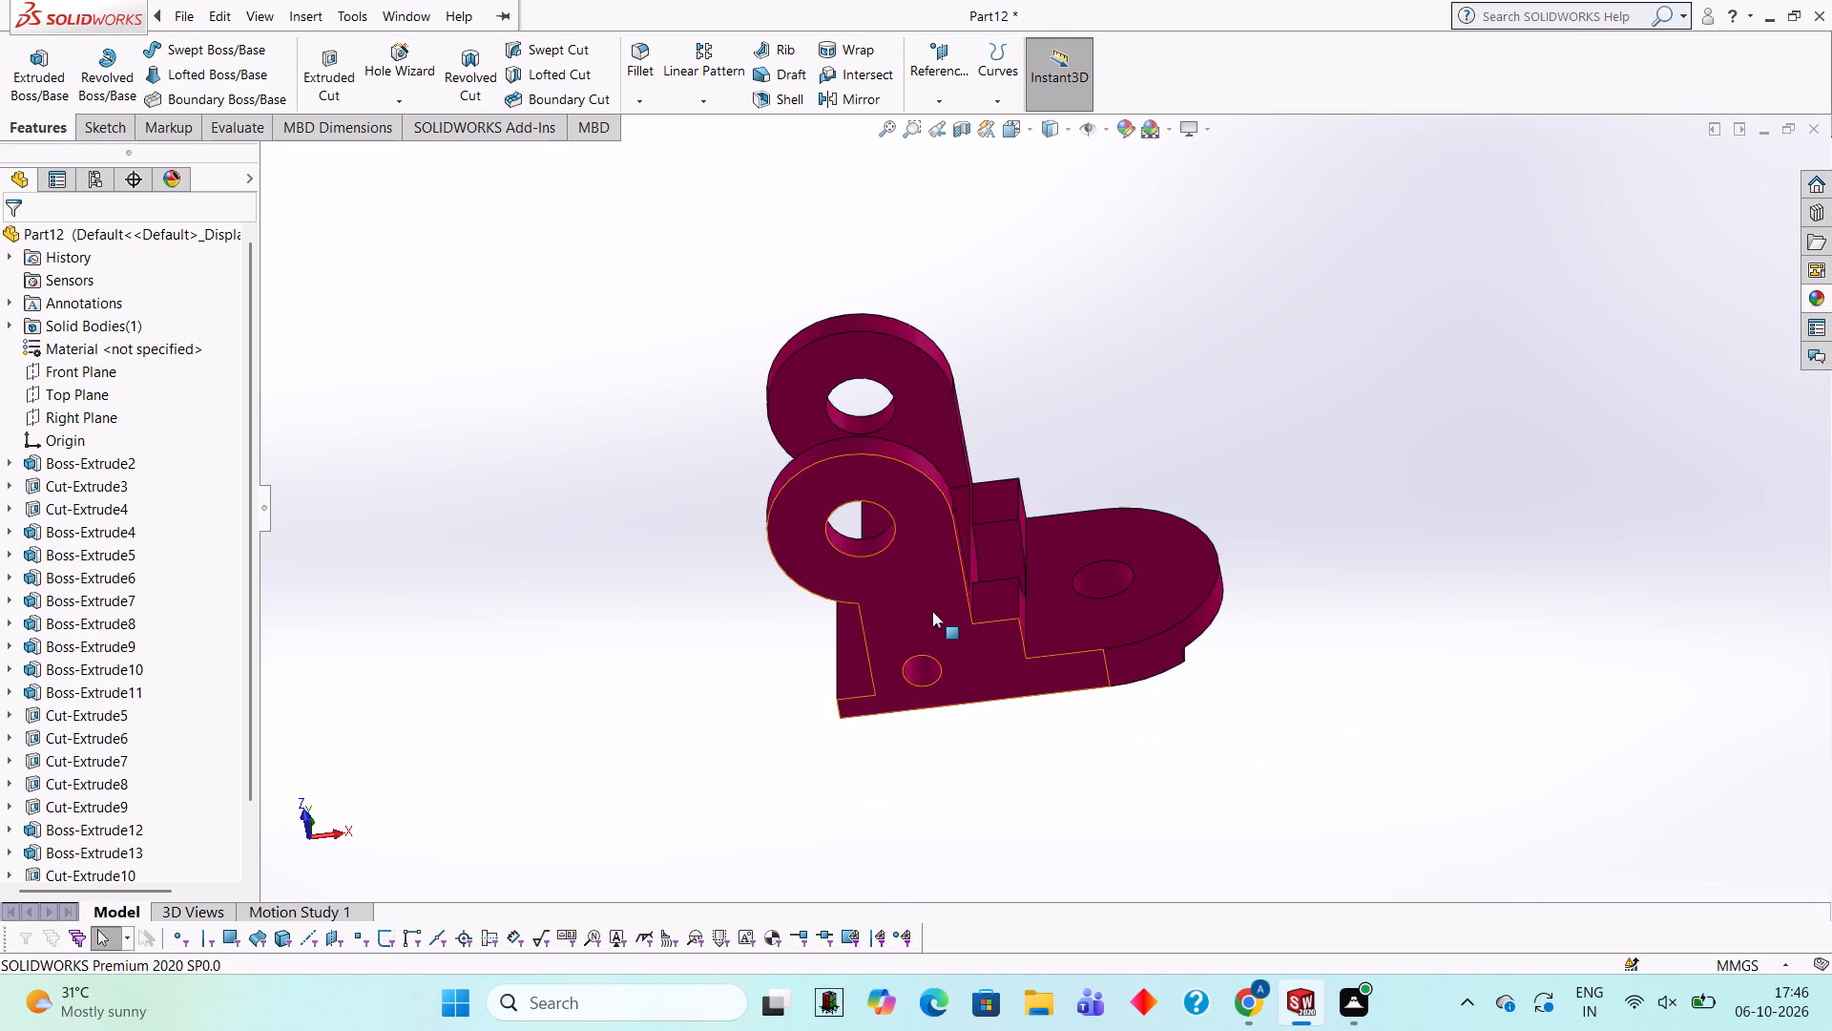
Apply the green solid-colour appearance to the walls of the holes through both lugs.
scroll(932, 611, down, 3)
scroll(864, 503, down, 1)
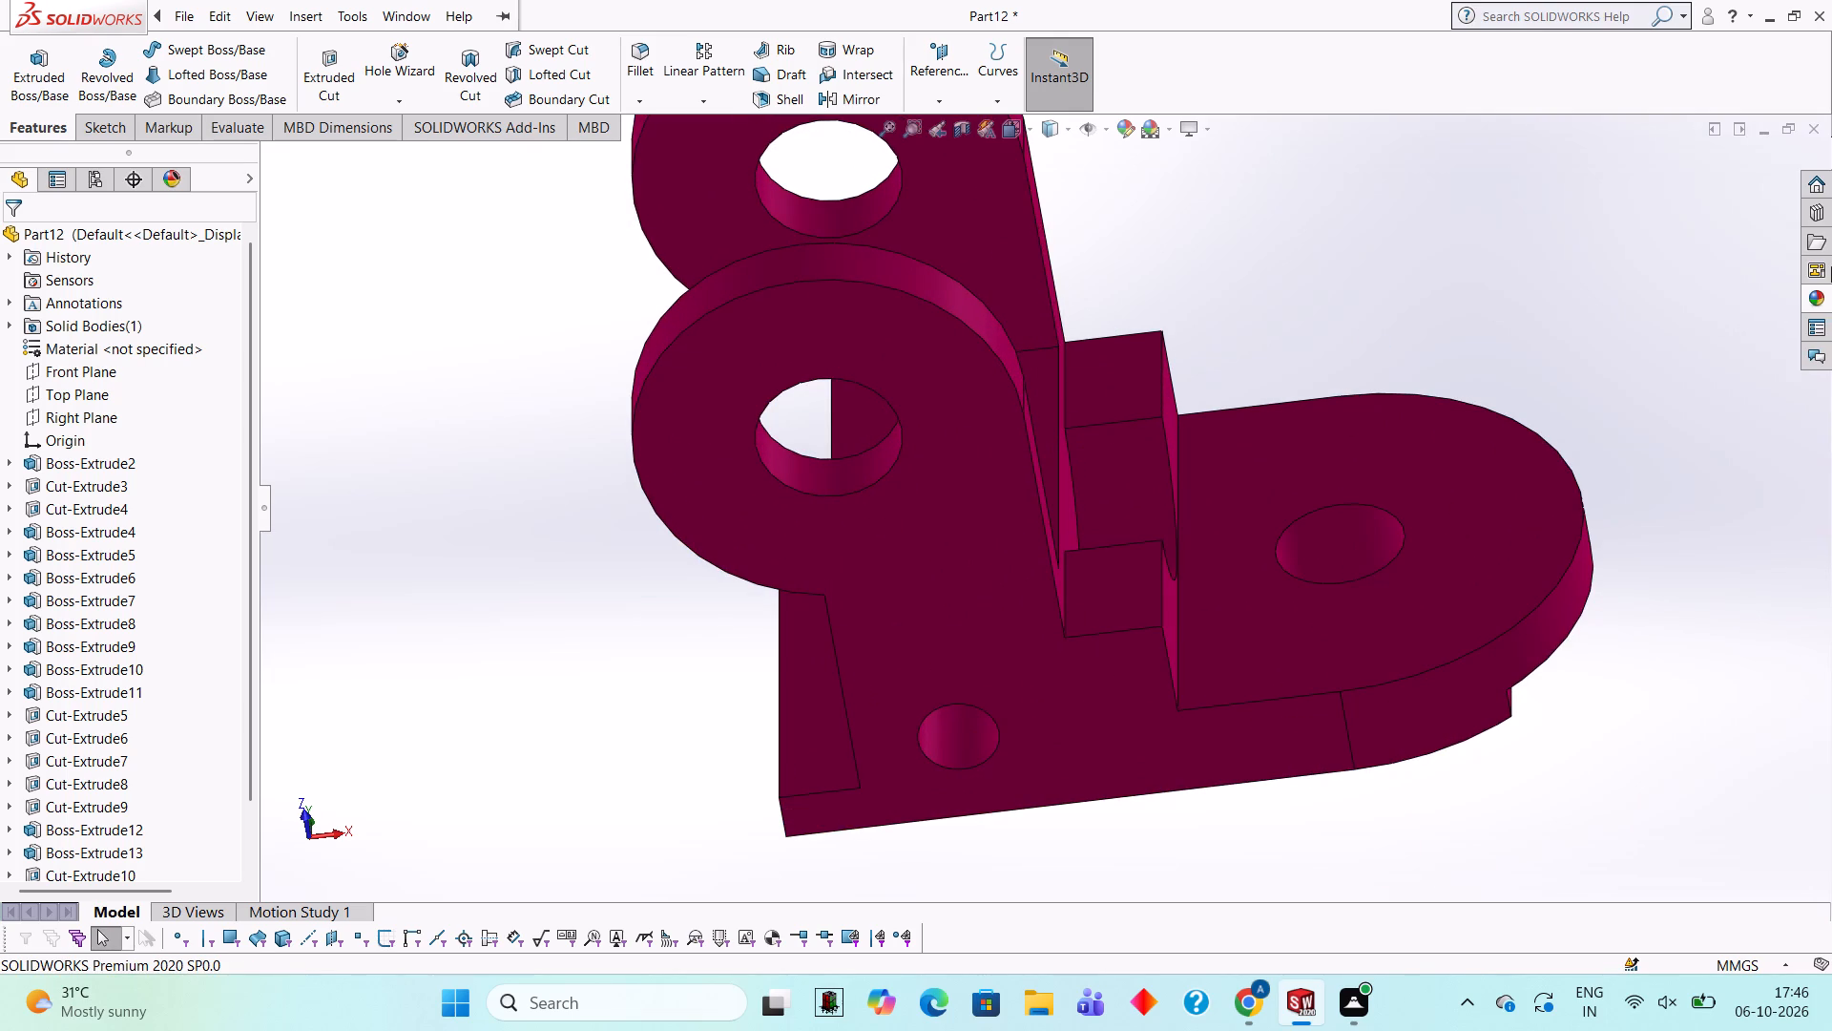
click(1821, 294)
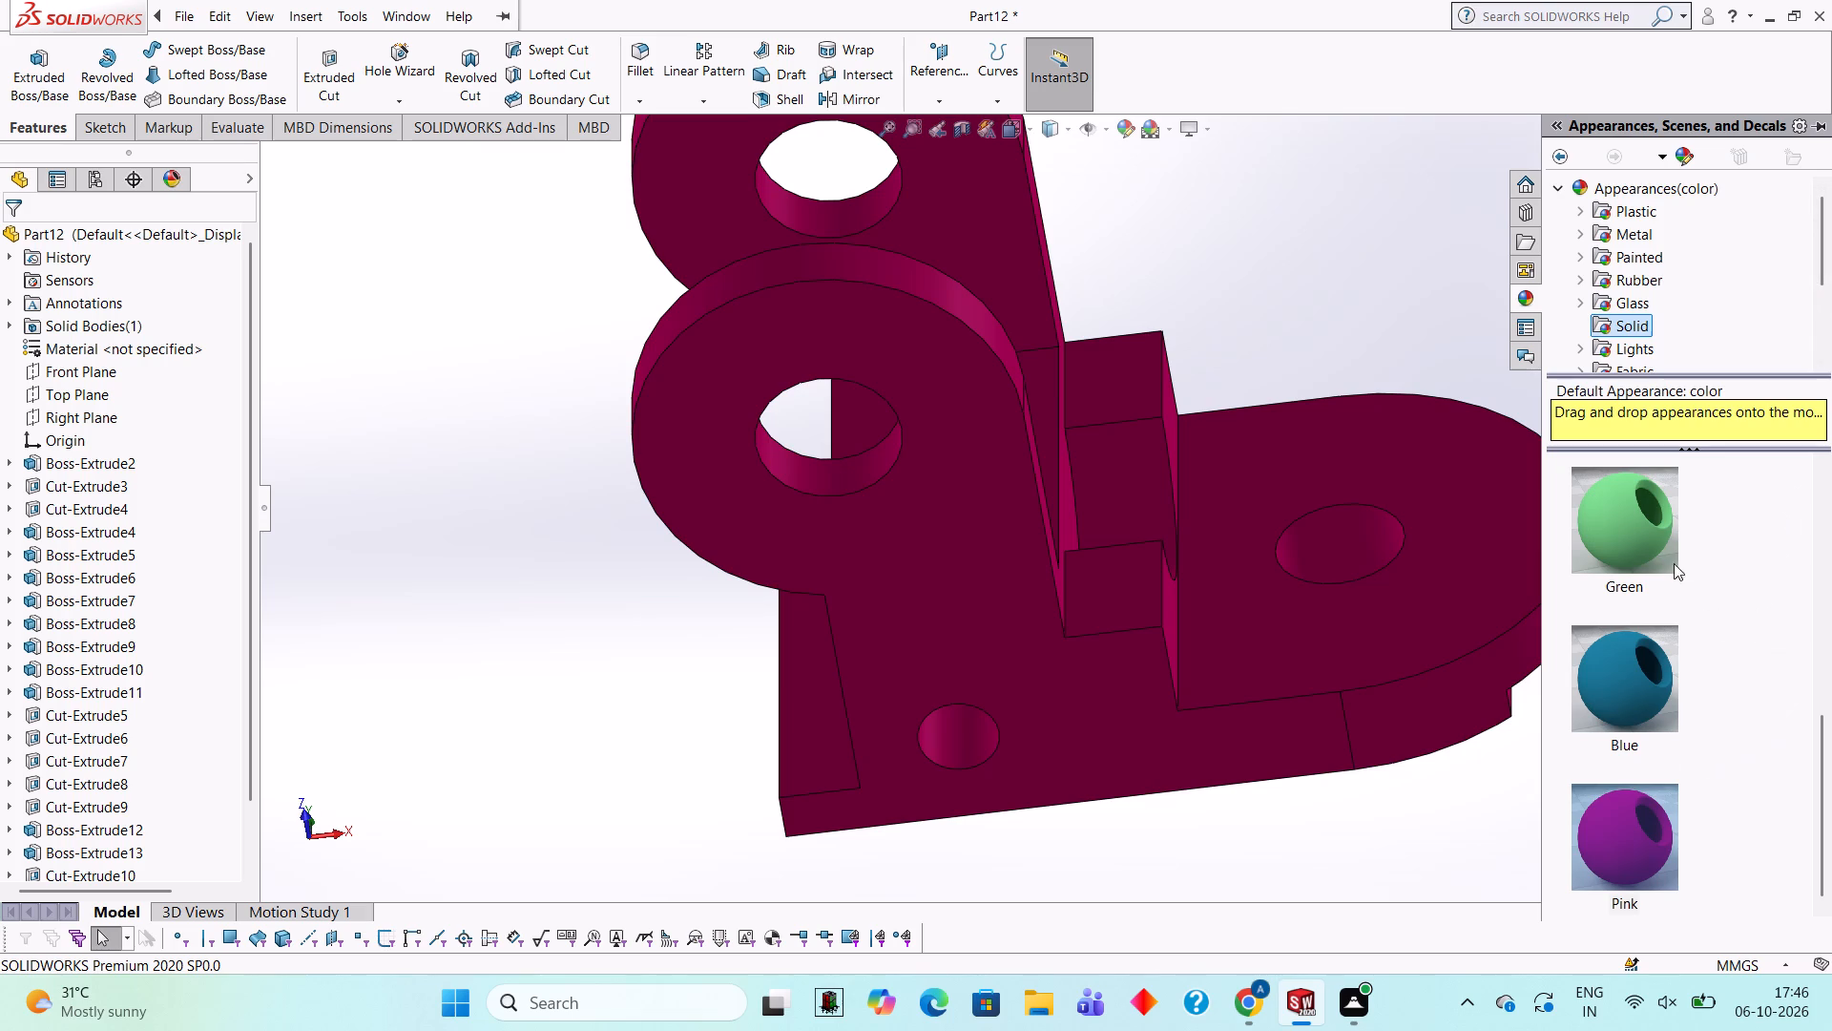
scroll(1643, 534, up, 4)
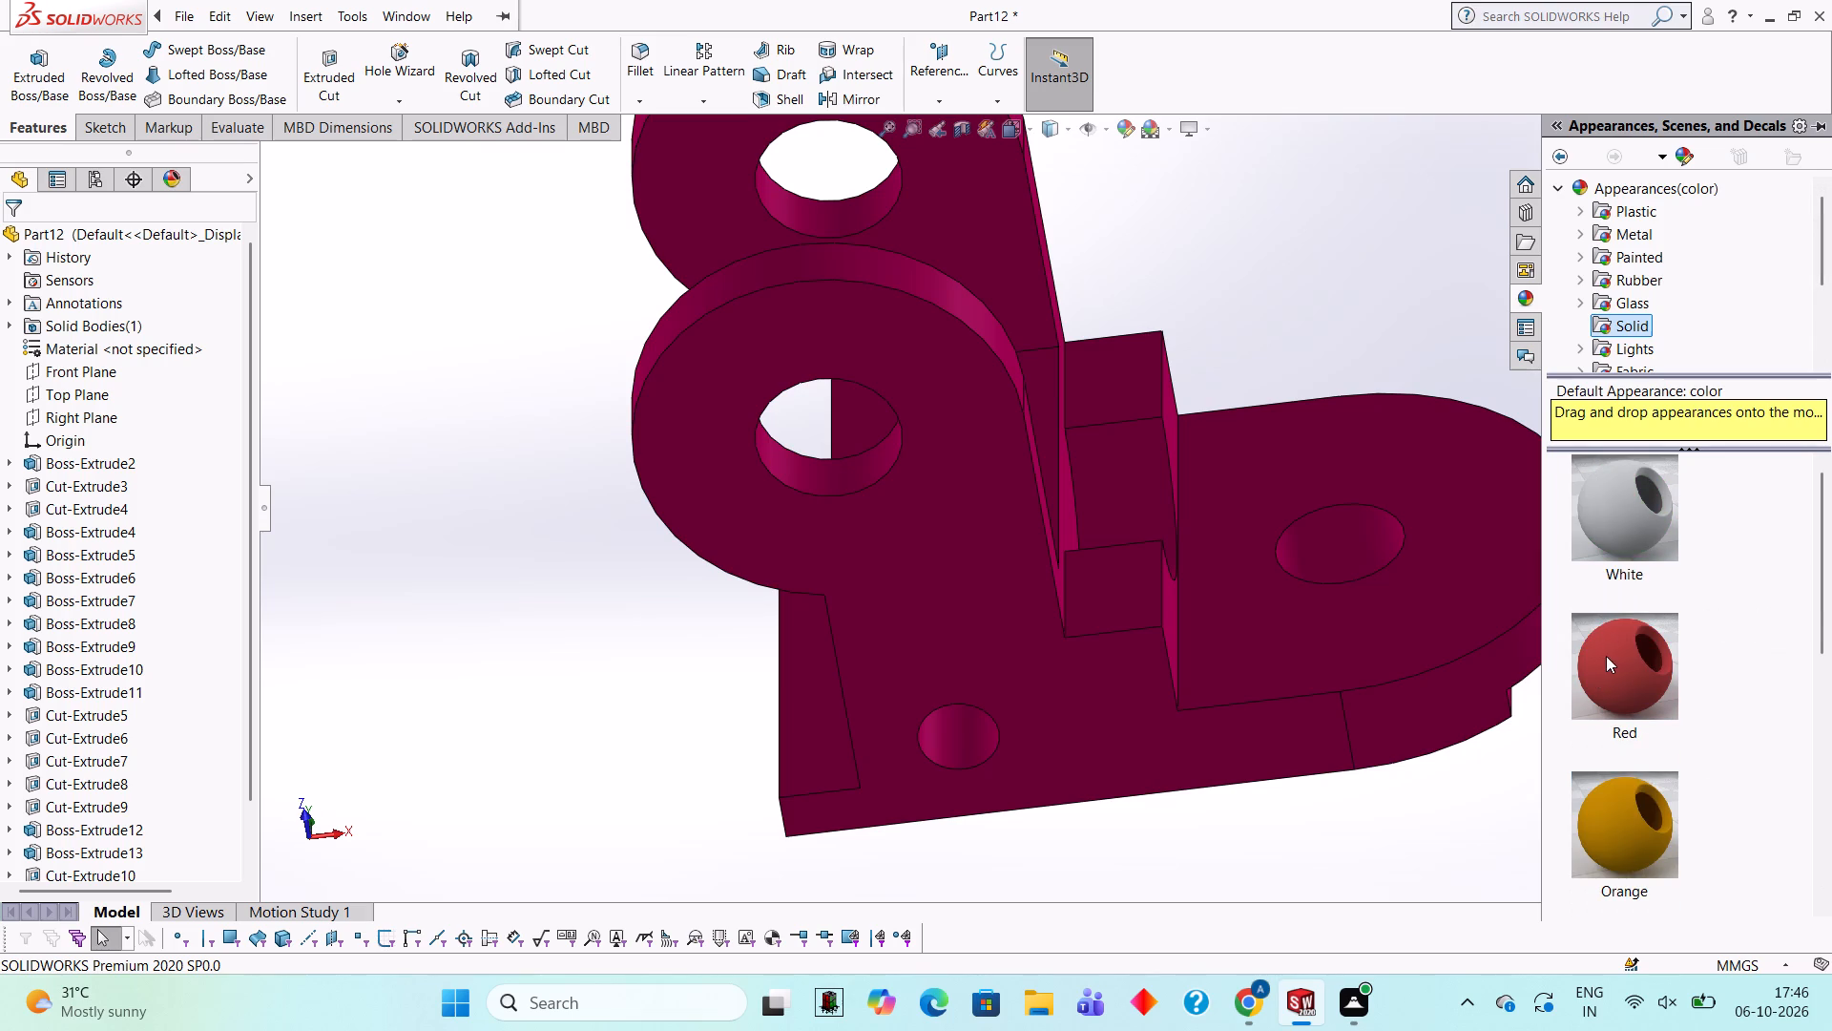
scroll(1622, 658, down, 3)
drag(1616, 531, 854, 487)
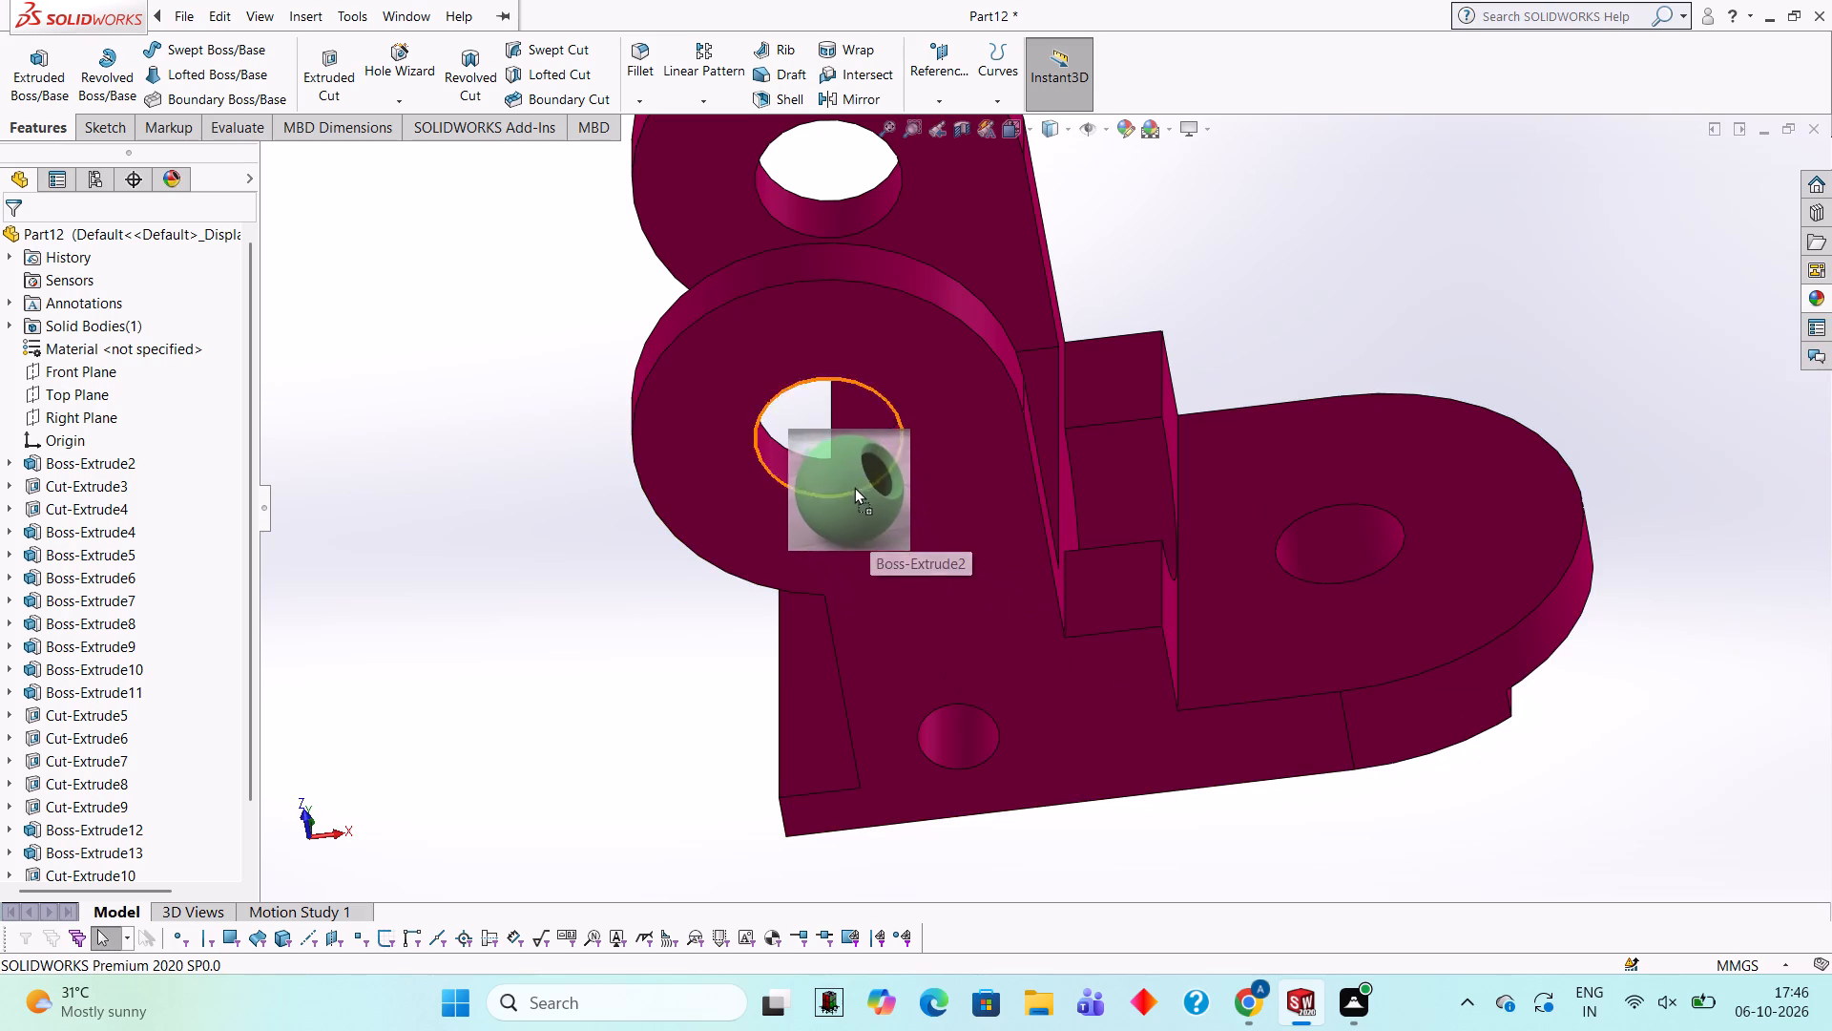
drag(854, 487, 843, 479)
click(843, 479)
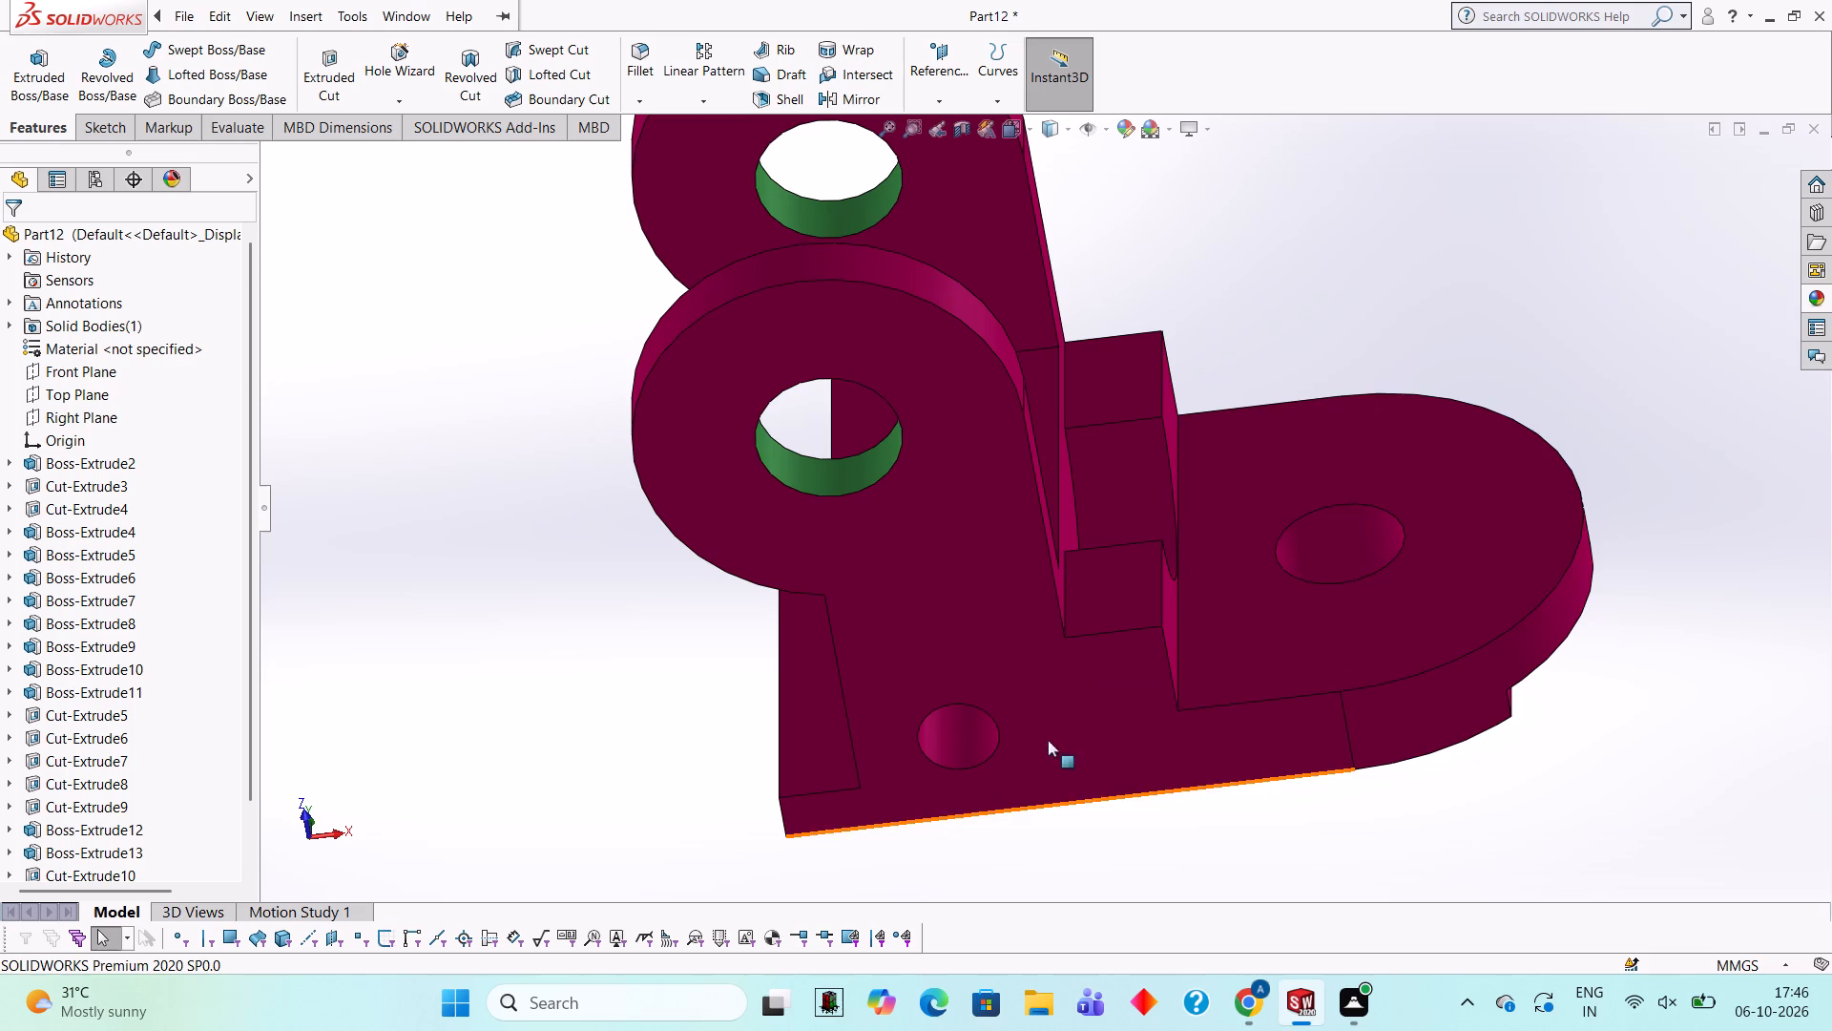
Apply the blue solid-colour appearance to the small 10 mm hole feature in the bracket's side.
click(1816, 297)
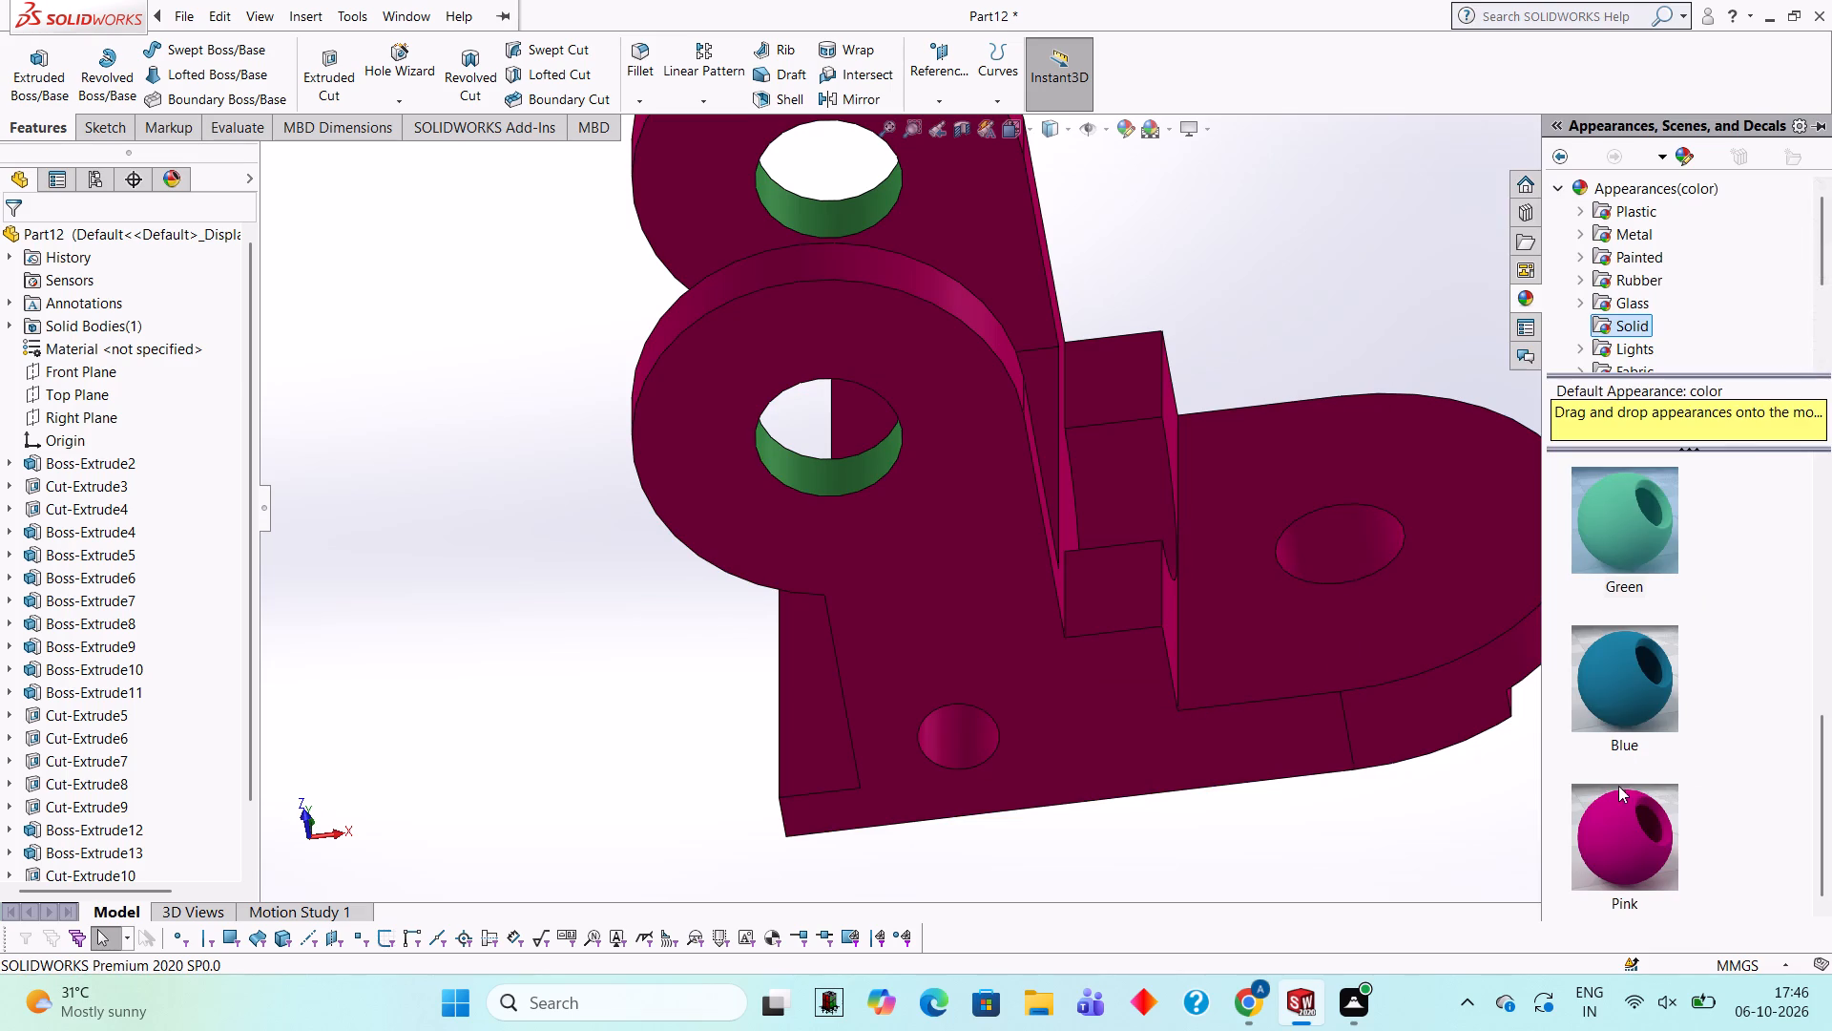
drag(1631, 689, 973, 756)
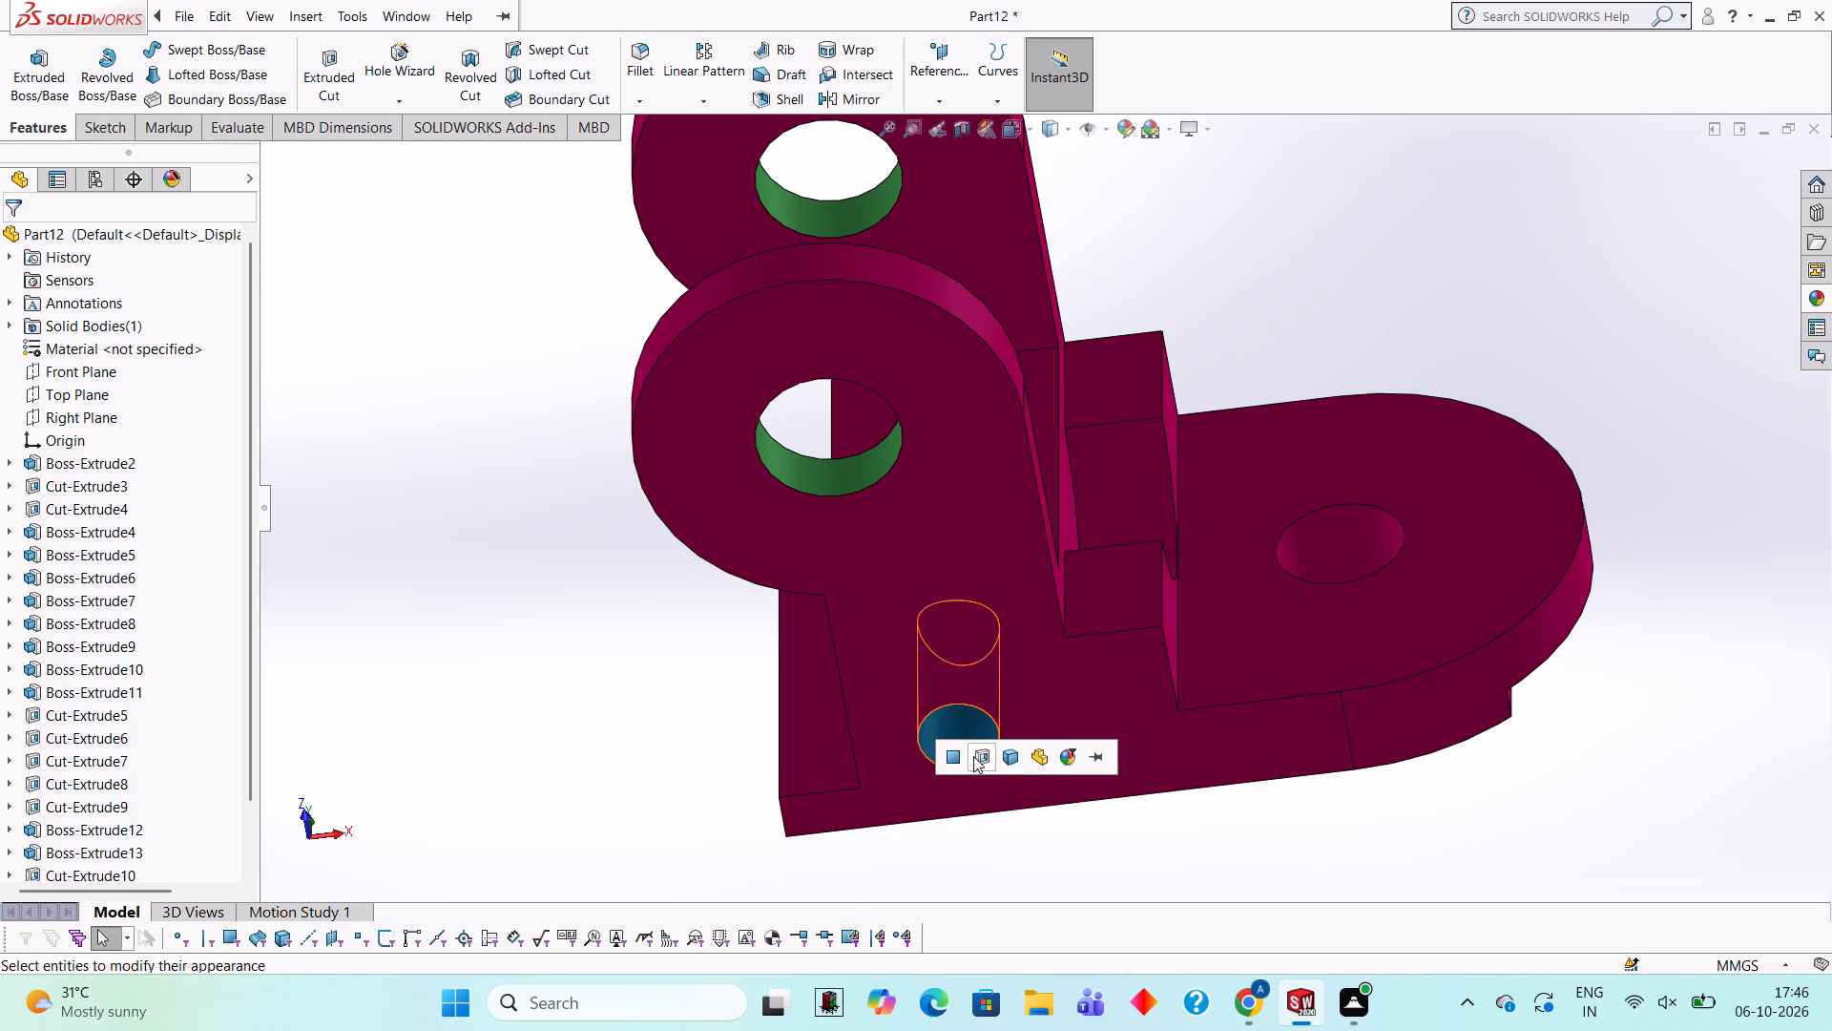
click(973, 756)
Apply the blue solid-colour appearance to the wall of the hole in the rounded end.
scroll(973, 714, up, 3)
scroll(1238, 521, down, 2)
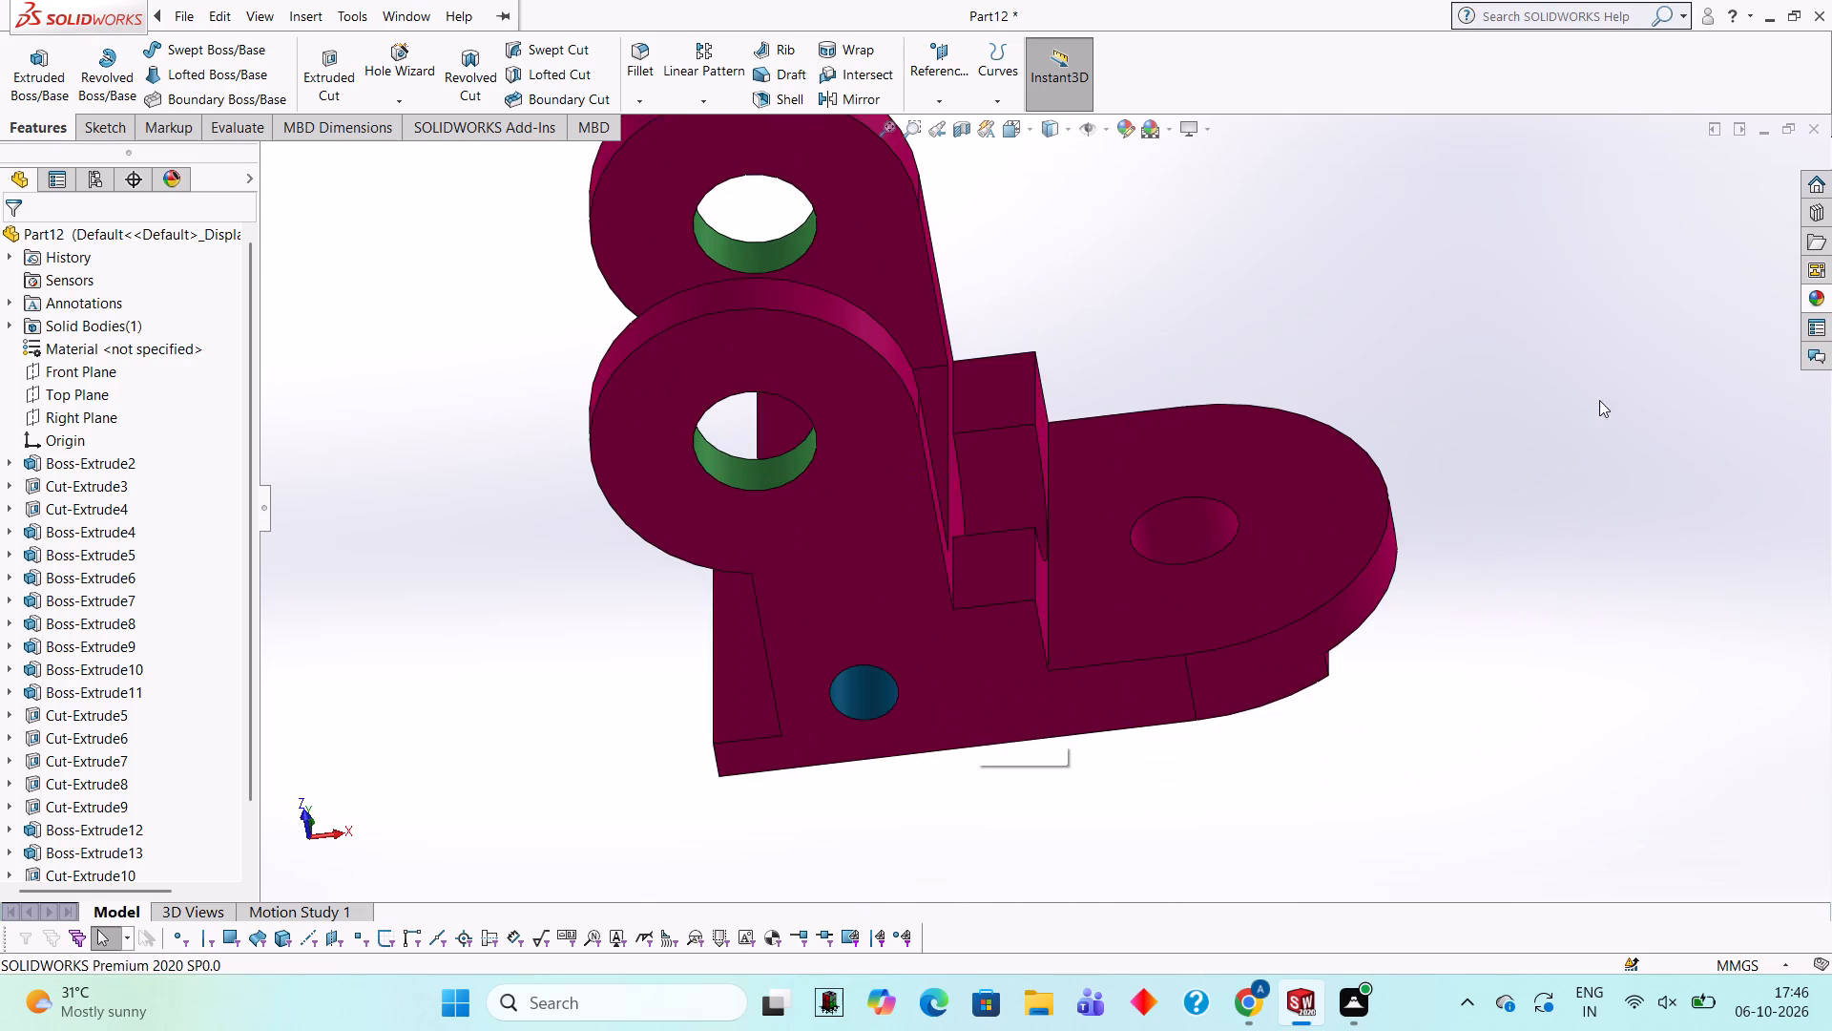
click(1817, 300)
drag(1622, 642, 1479, 636)
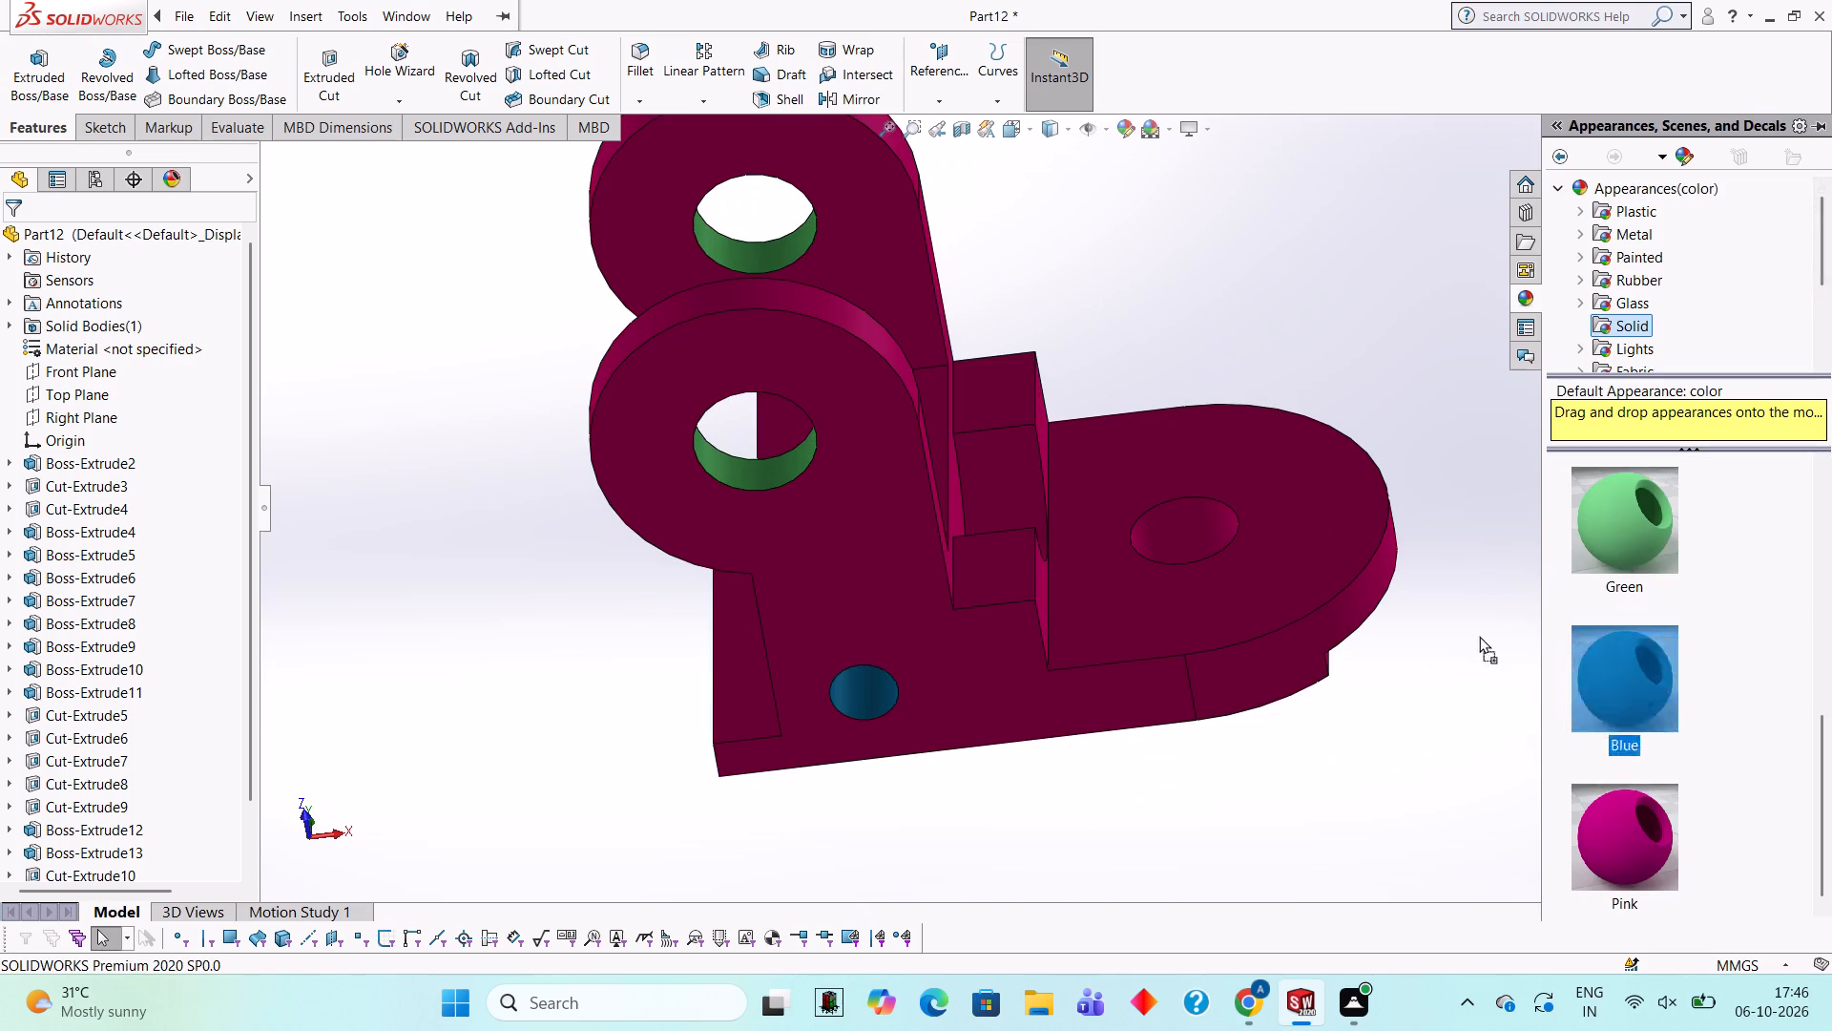
drag(1479, 636, 1174, 484)
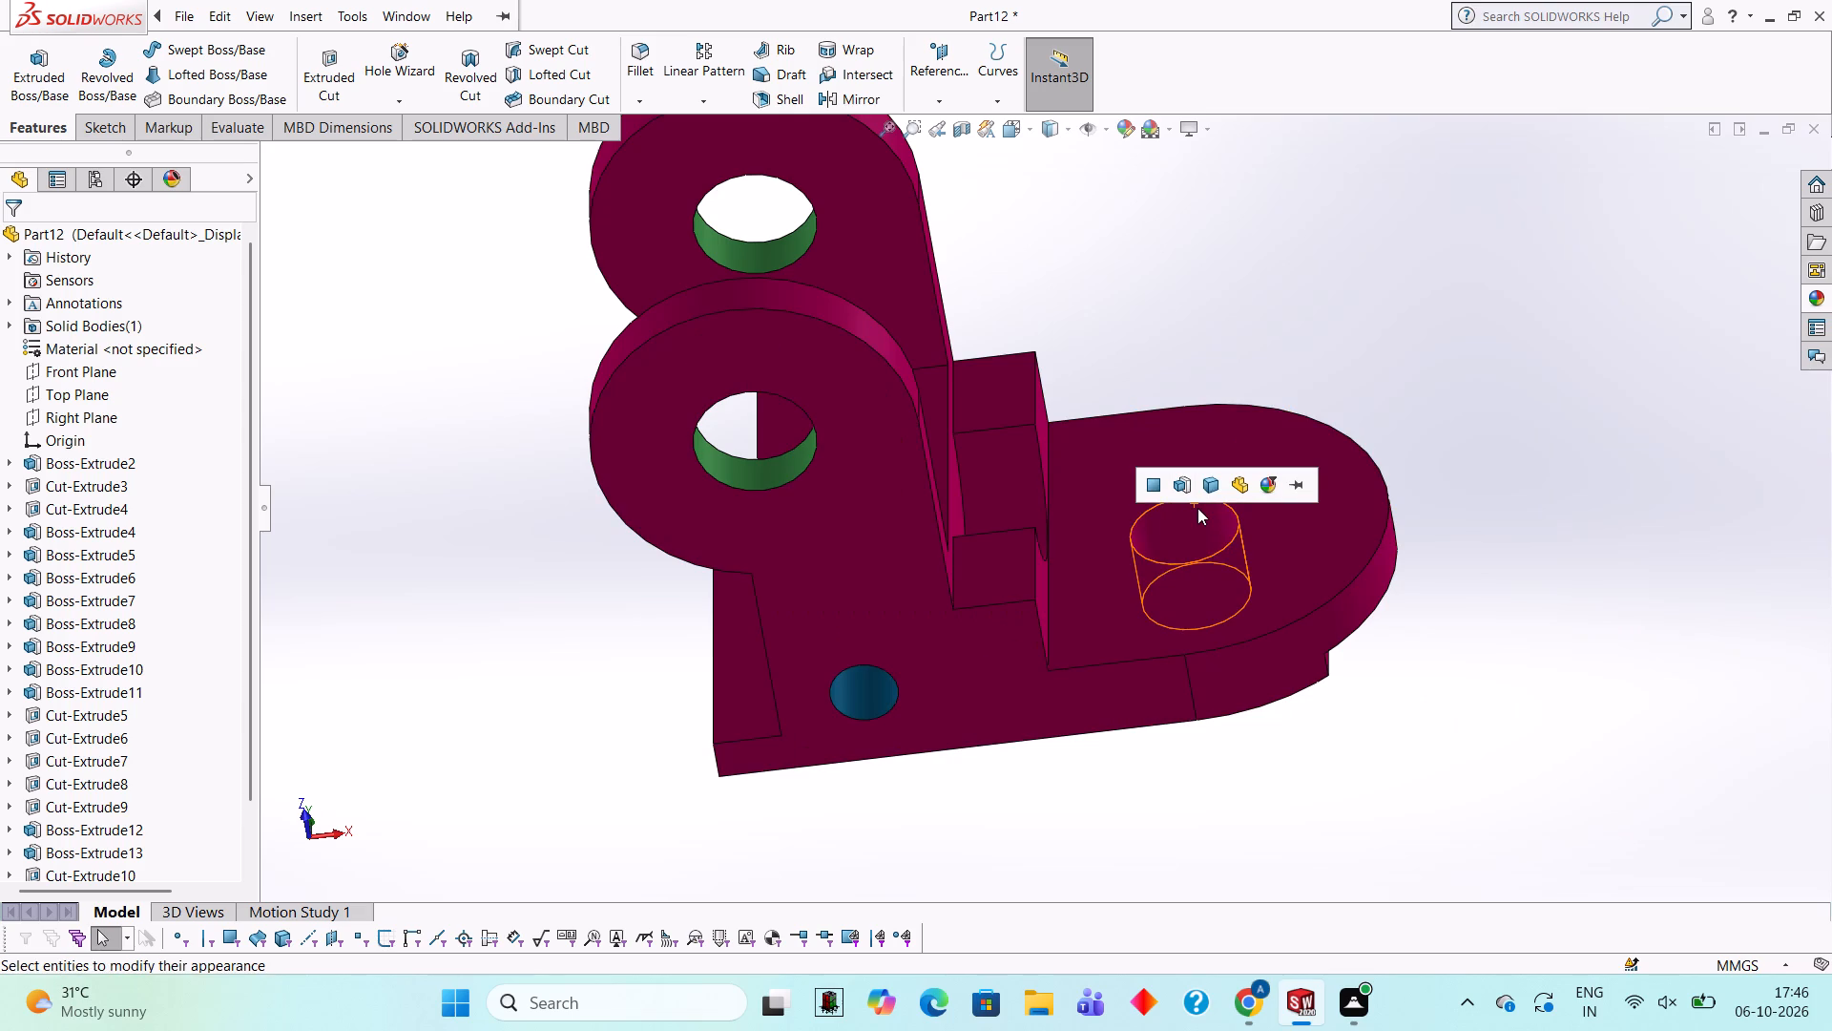
click(1828, 305)
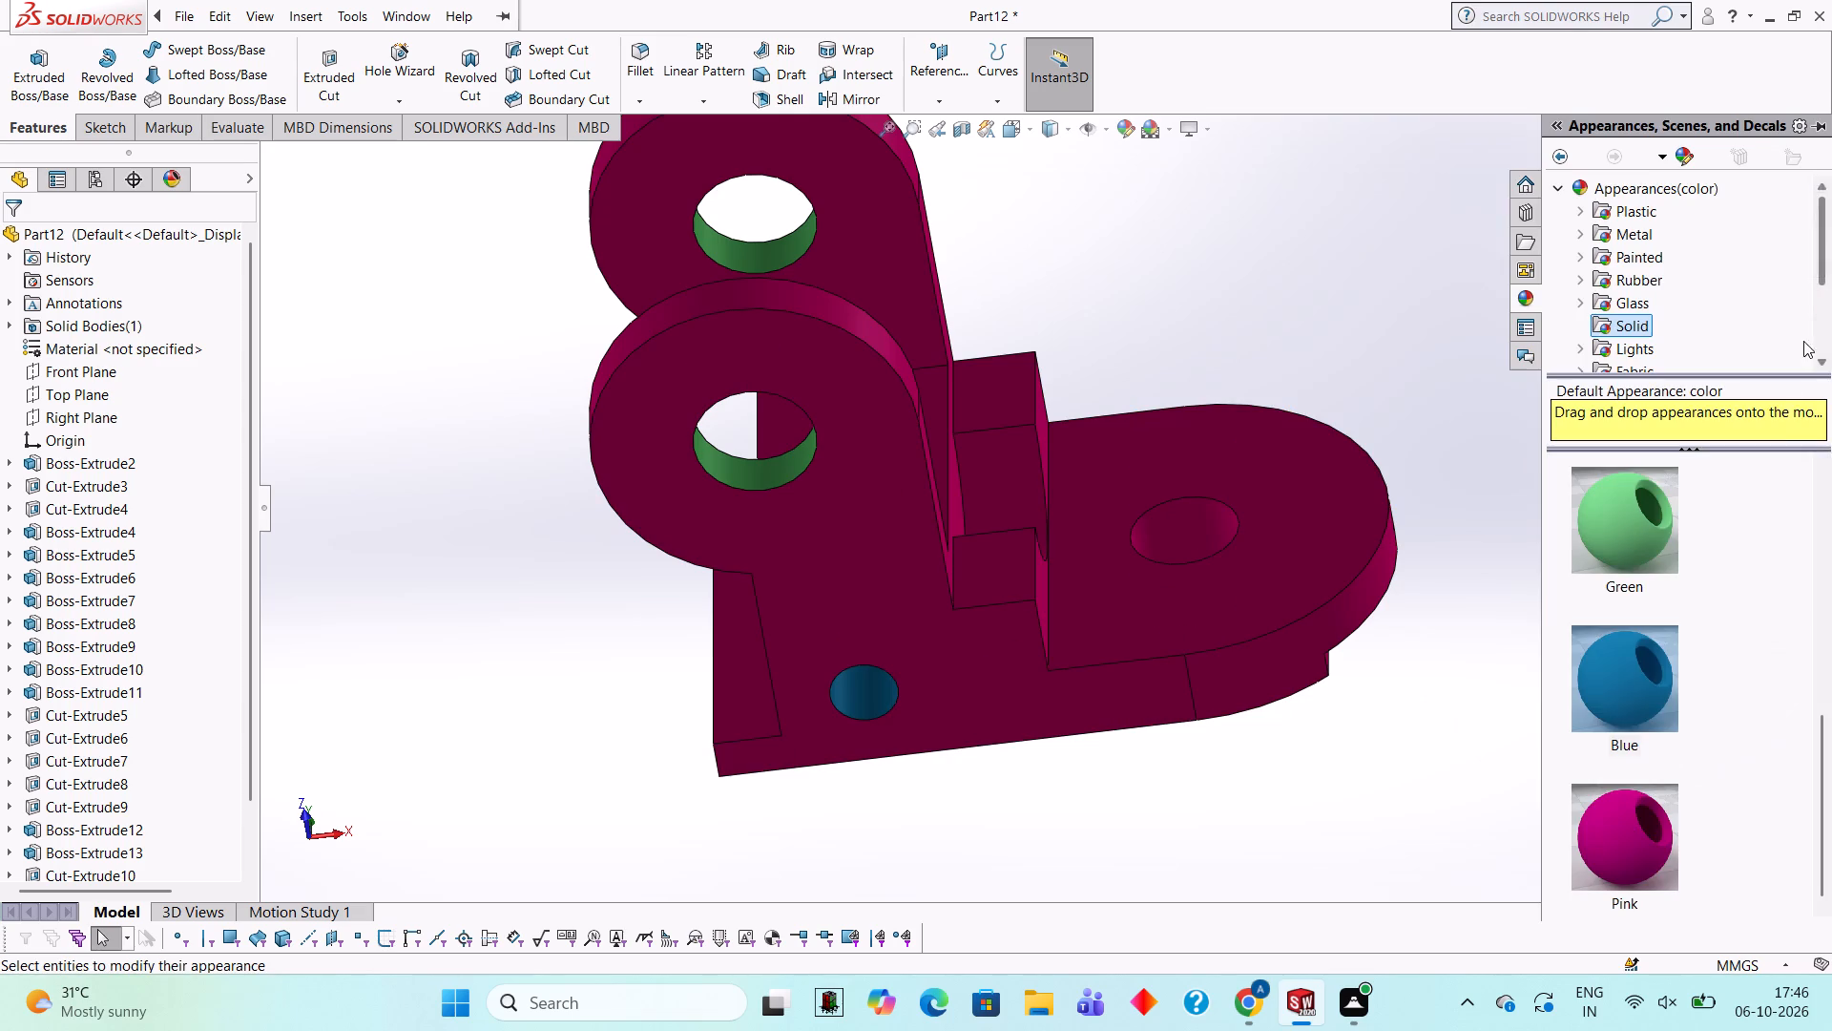
drag(1632, 678, 1200, 521)
click(1200, 521)
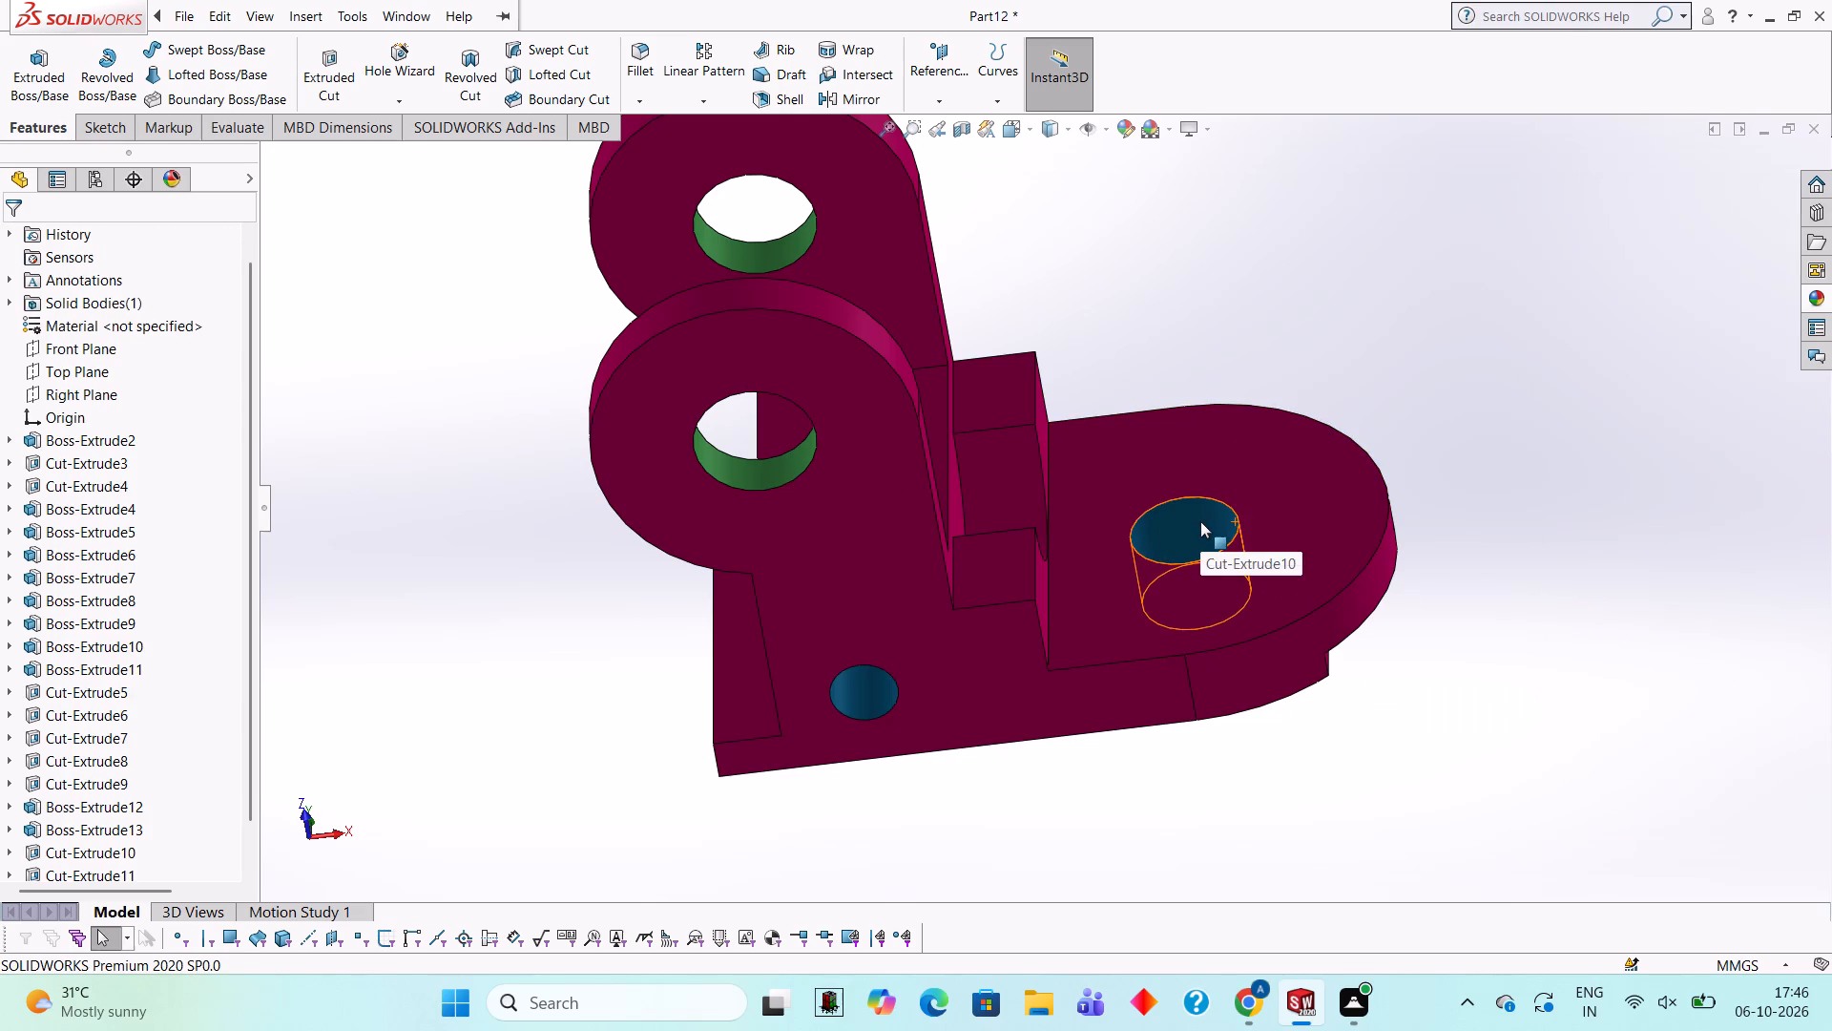
Apply the yellow solid-colour appearance to the curved surface of the semicircular recess between the lugs and the rounded end.
scroll(1200, 521, up, 1)
scroll(951, 475, down, 2)
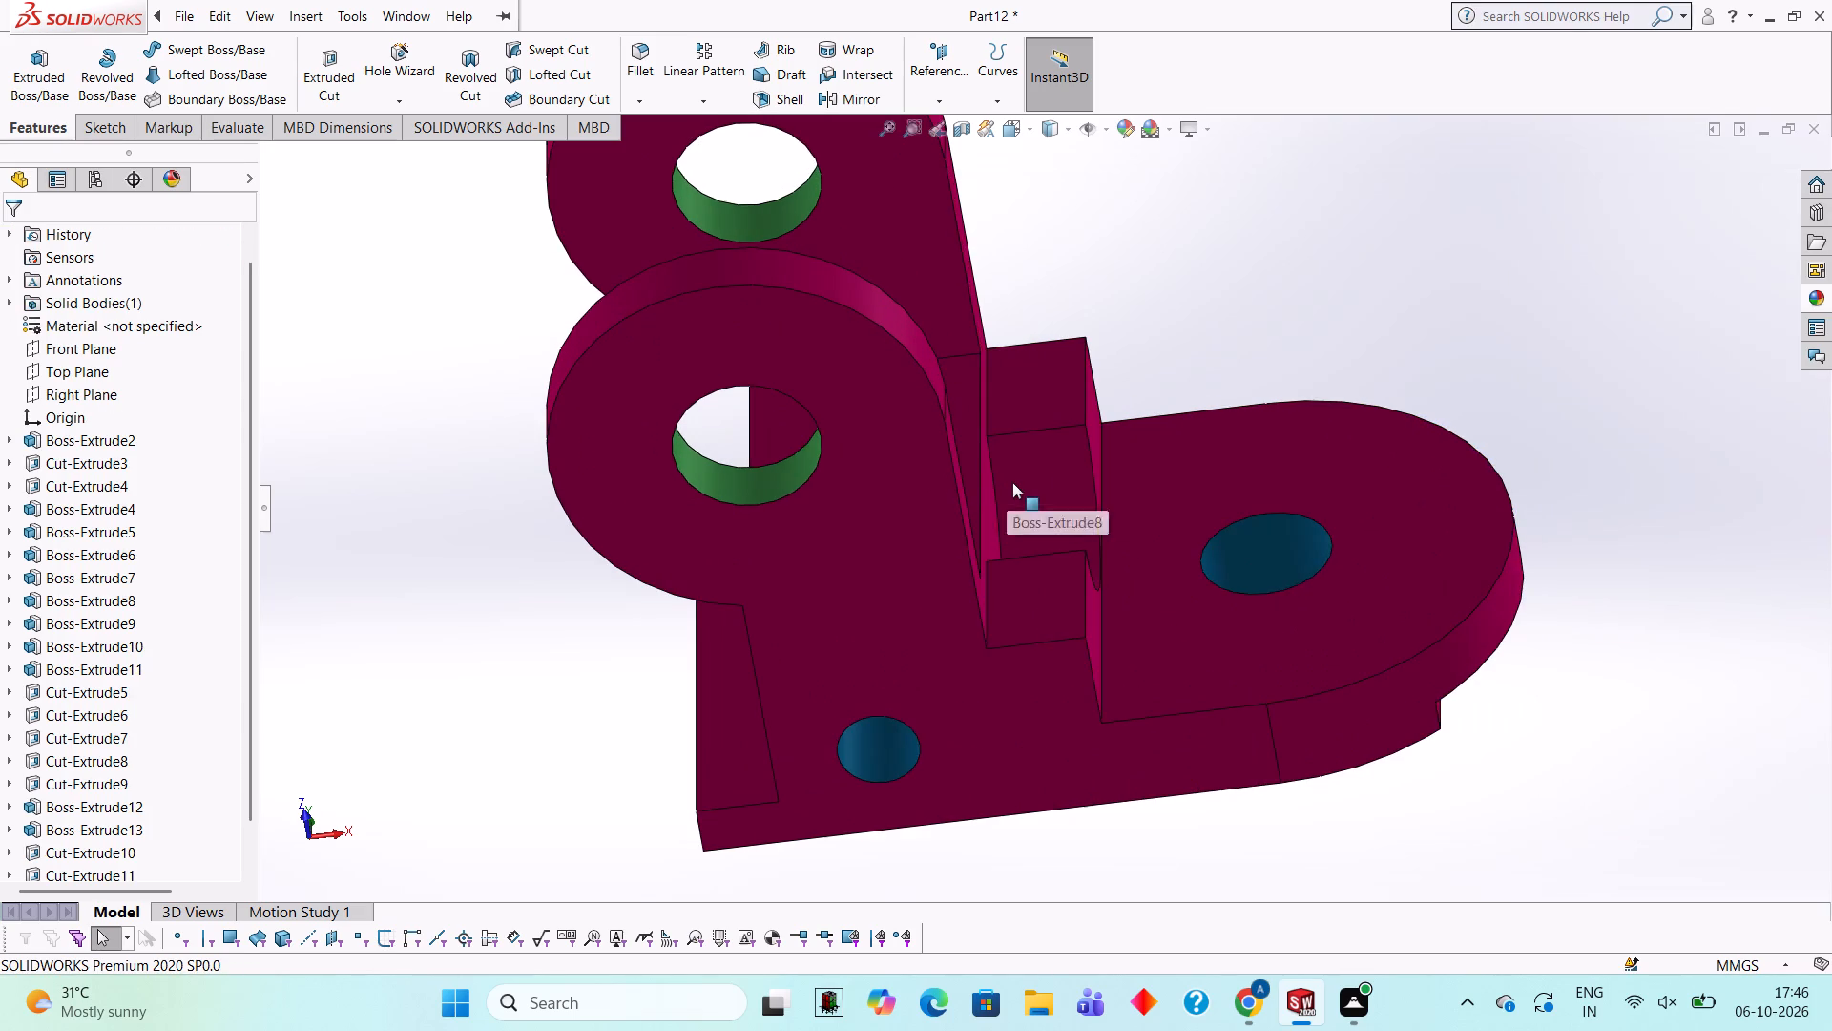
middle_drag(1014, 482, 972, 608)
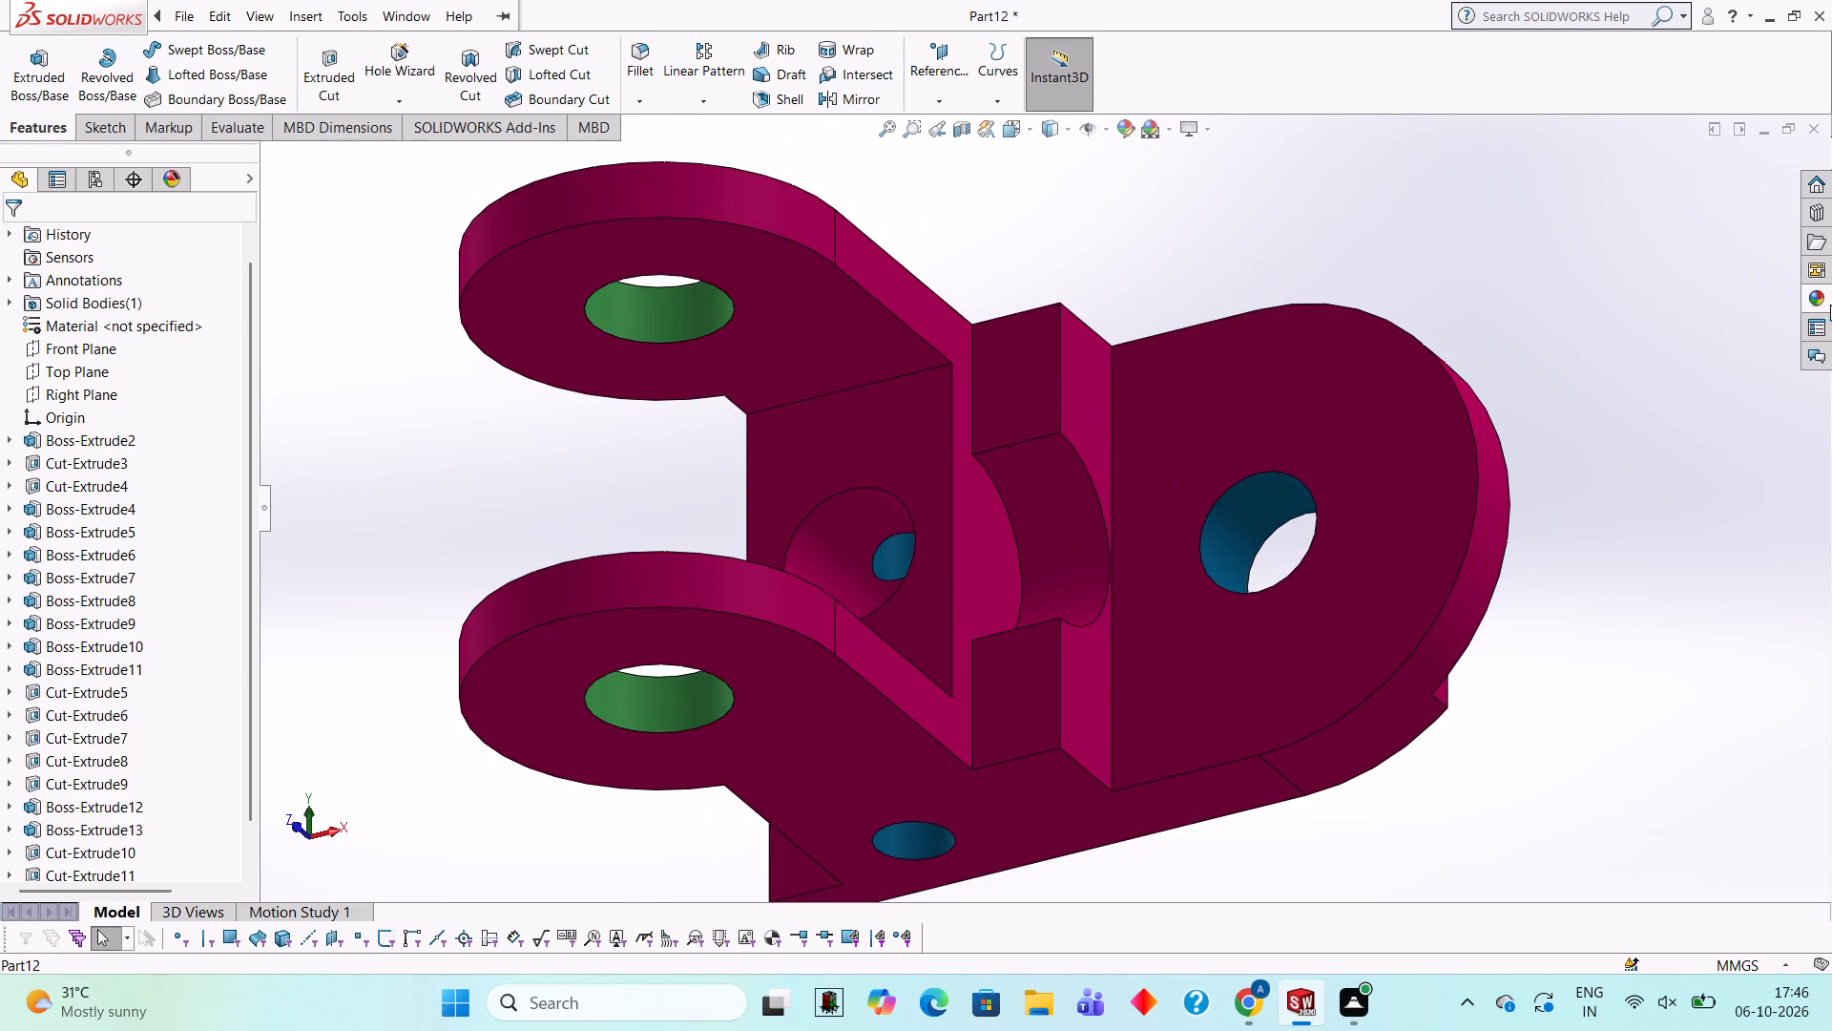
click(1822, 305)
scroll(1652, 747, up, 2)
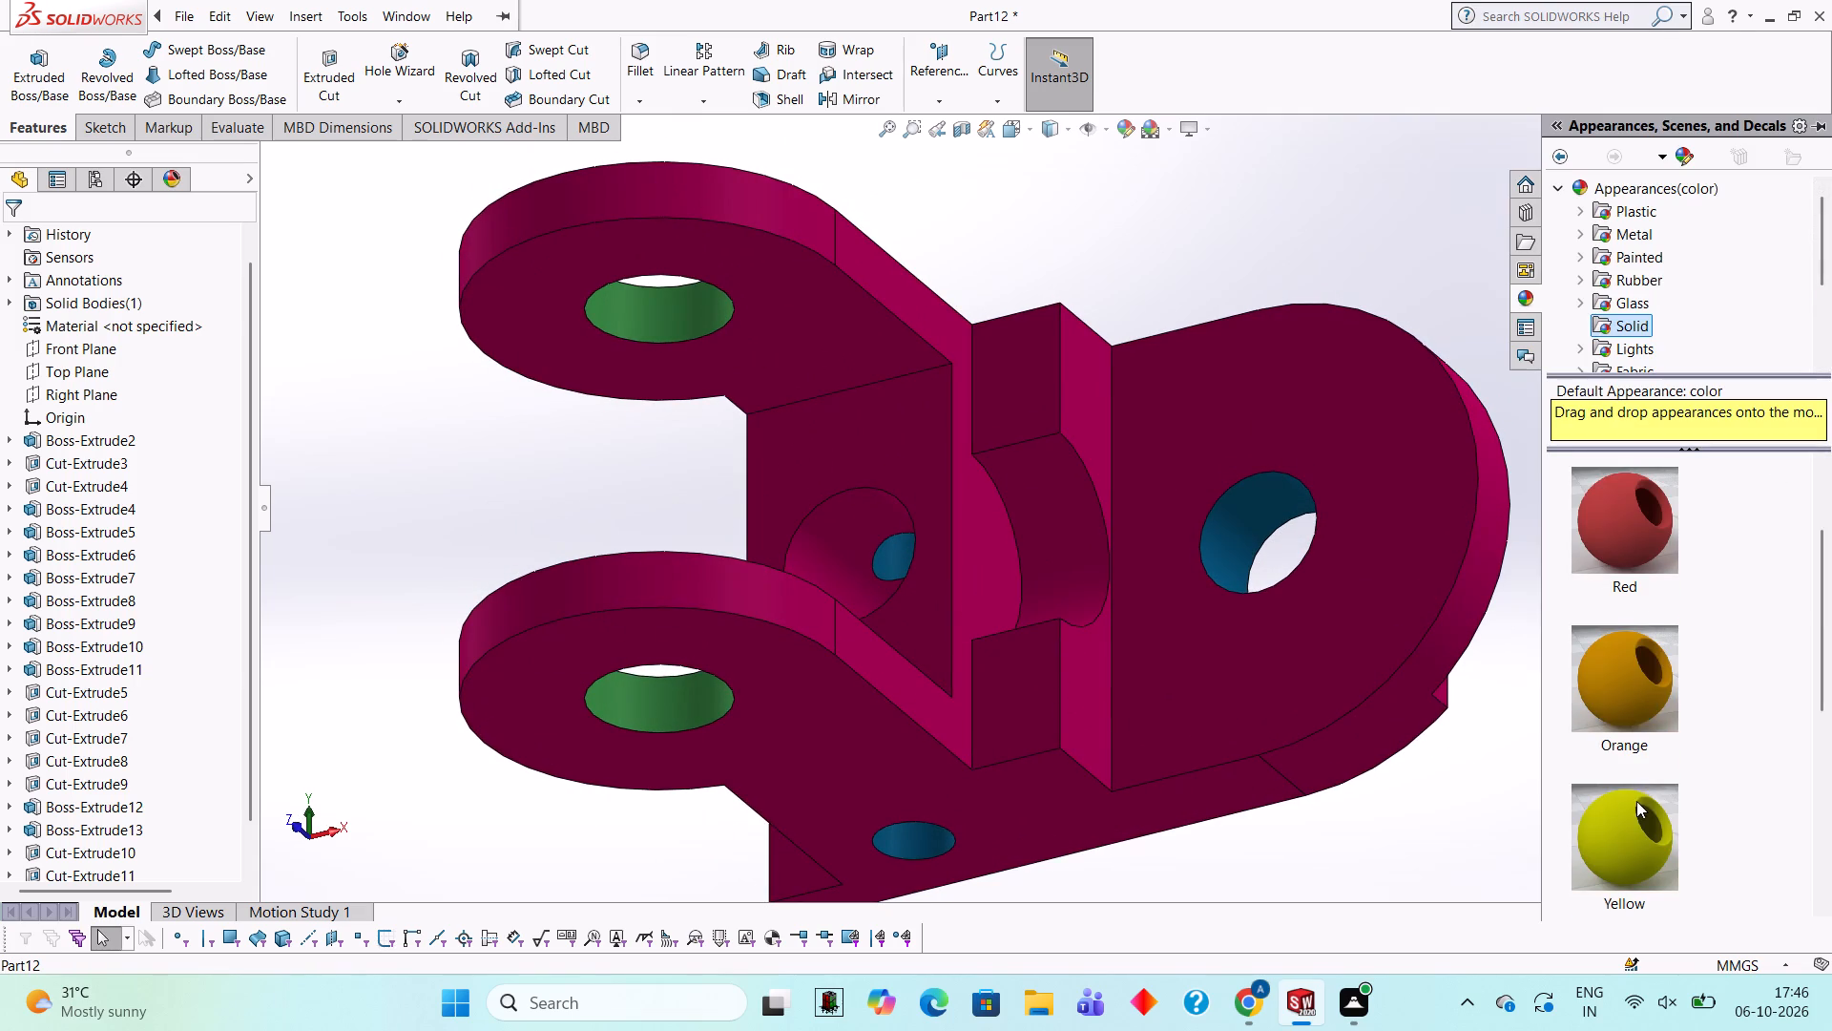
drag(1636, 801, 1068, 480)
click(1068, 480)
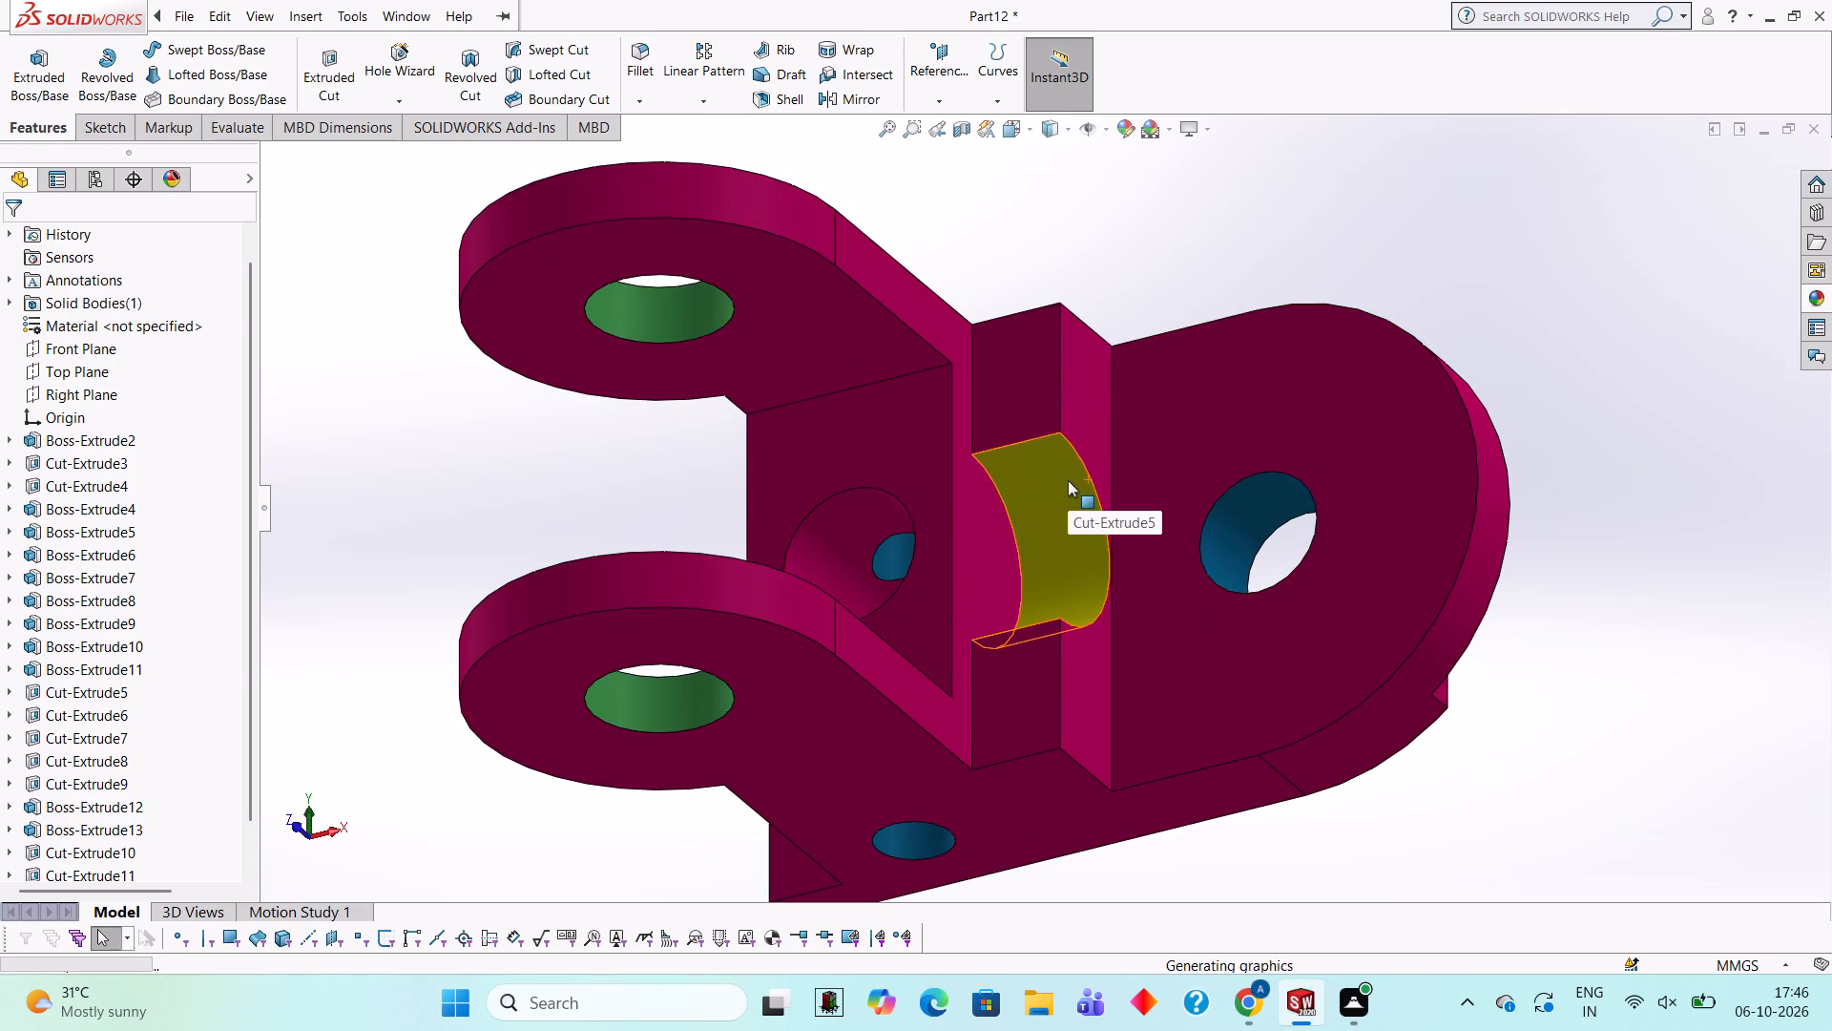
Apply the yellow solid-colour appearance to the upper lug, covering its rounded edge and inner face.
scroll(1068, 480, up, 3)
middle_drag(1144, 520, 1444, 670)
middle_drag(1348, 588, 1510, 696)
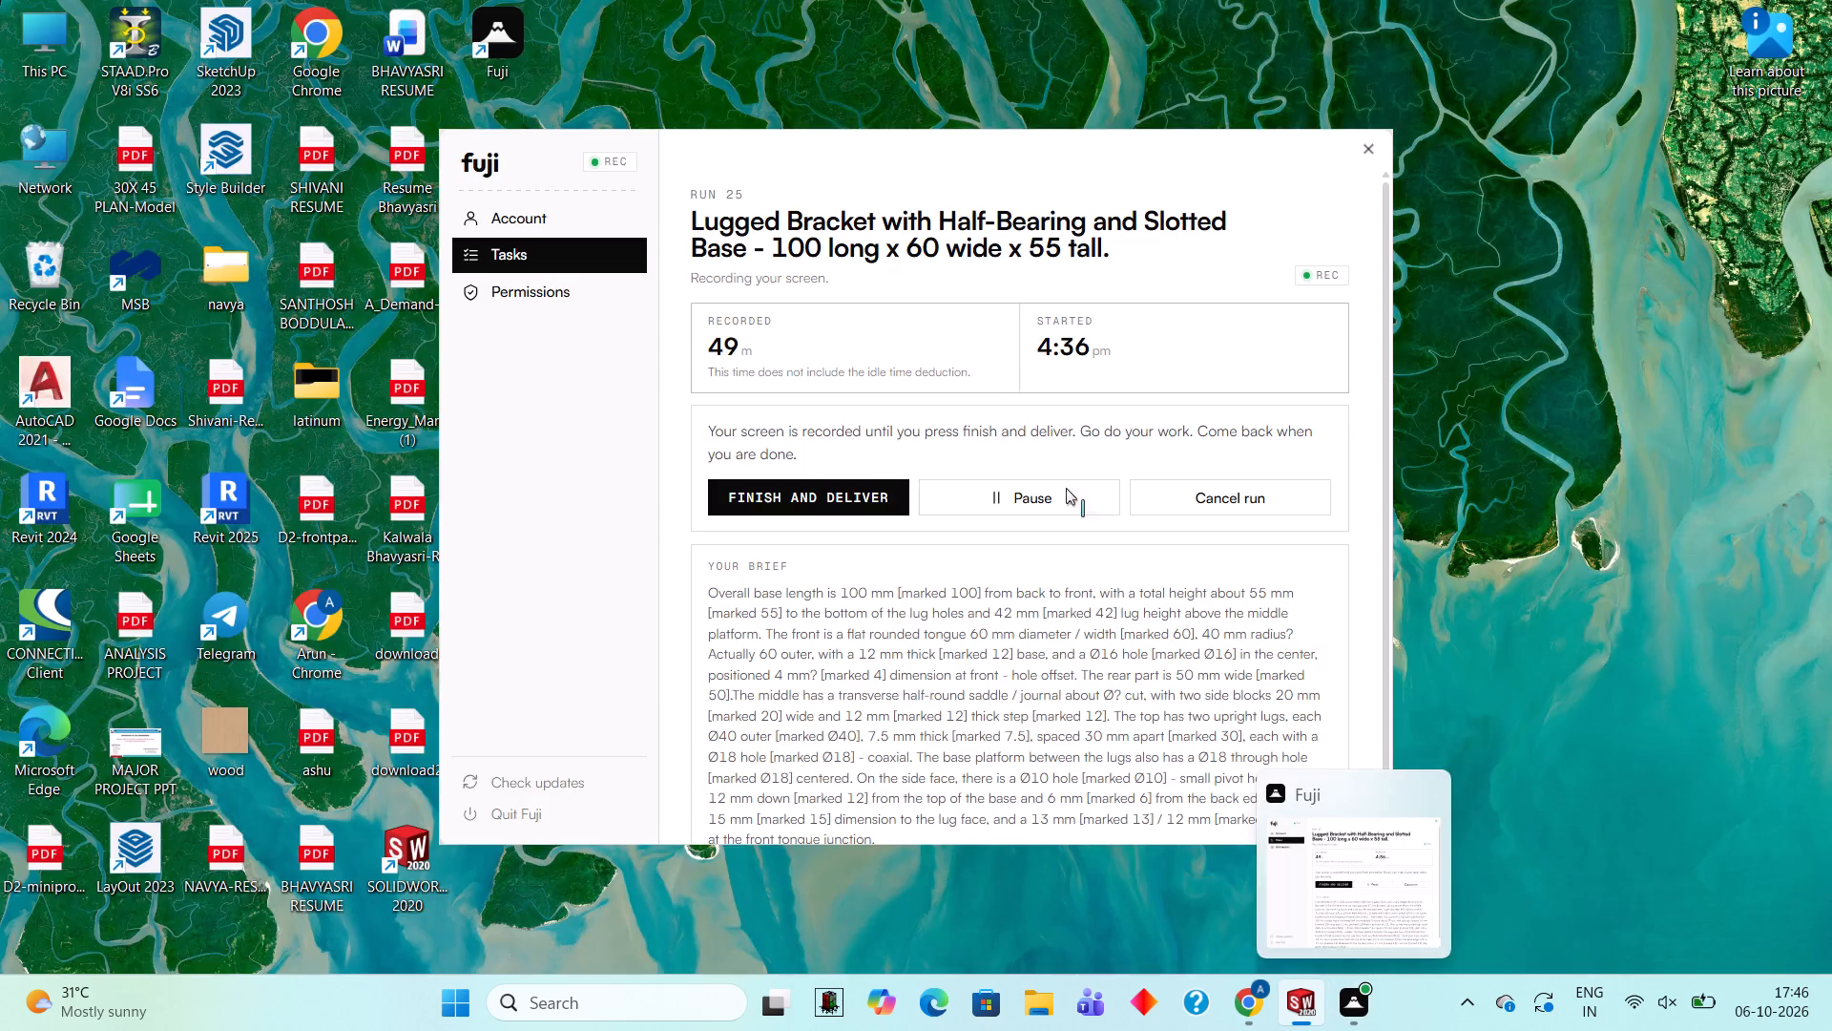
middle_drag(1077, 467, 1029, 342)
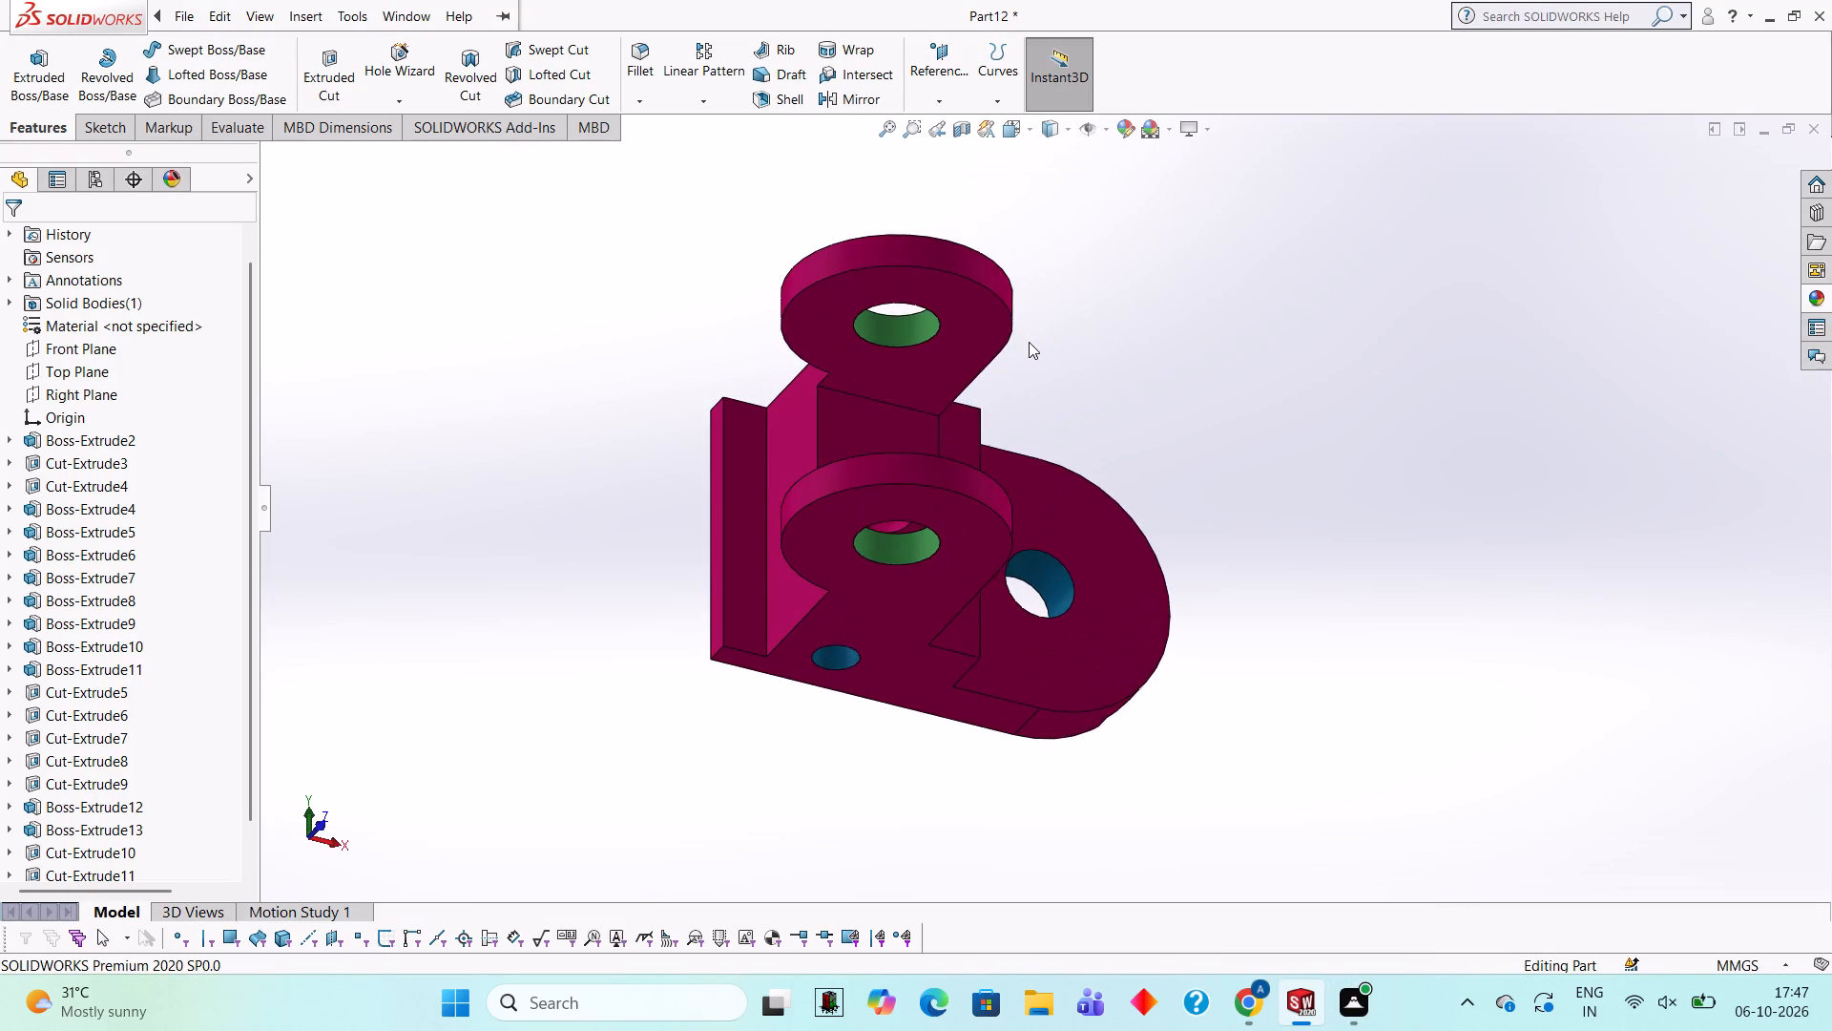
scroll(1006, 308, down, 1)
click(1824, 293)
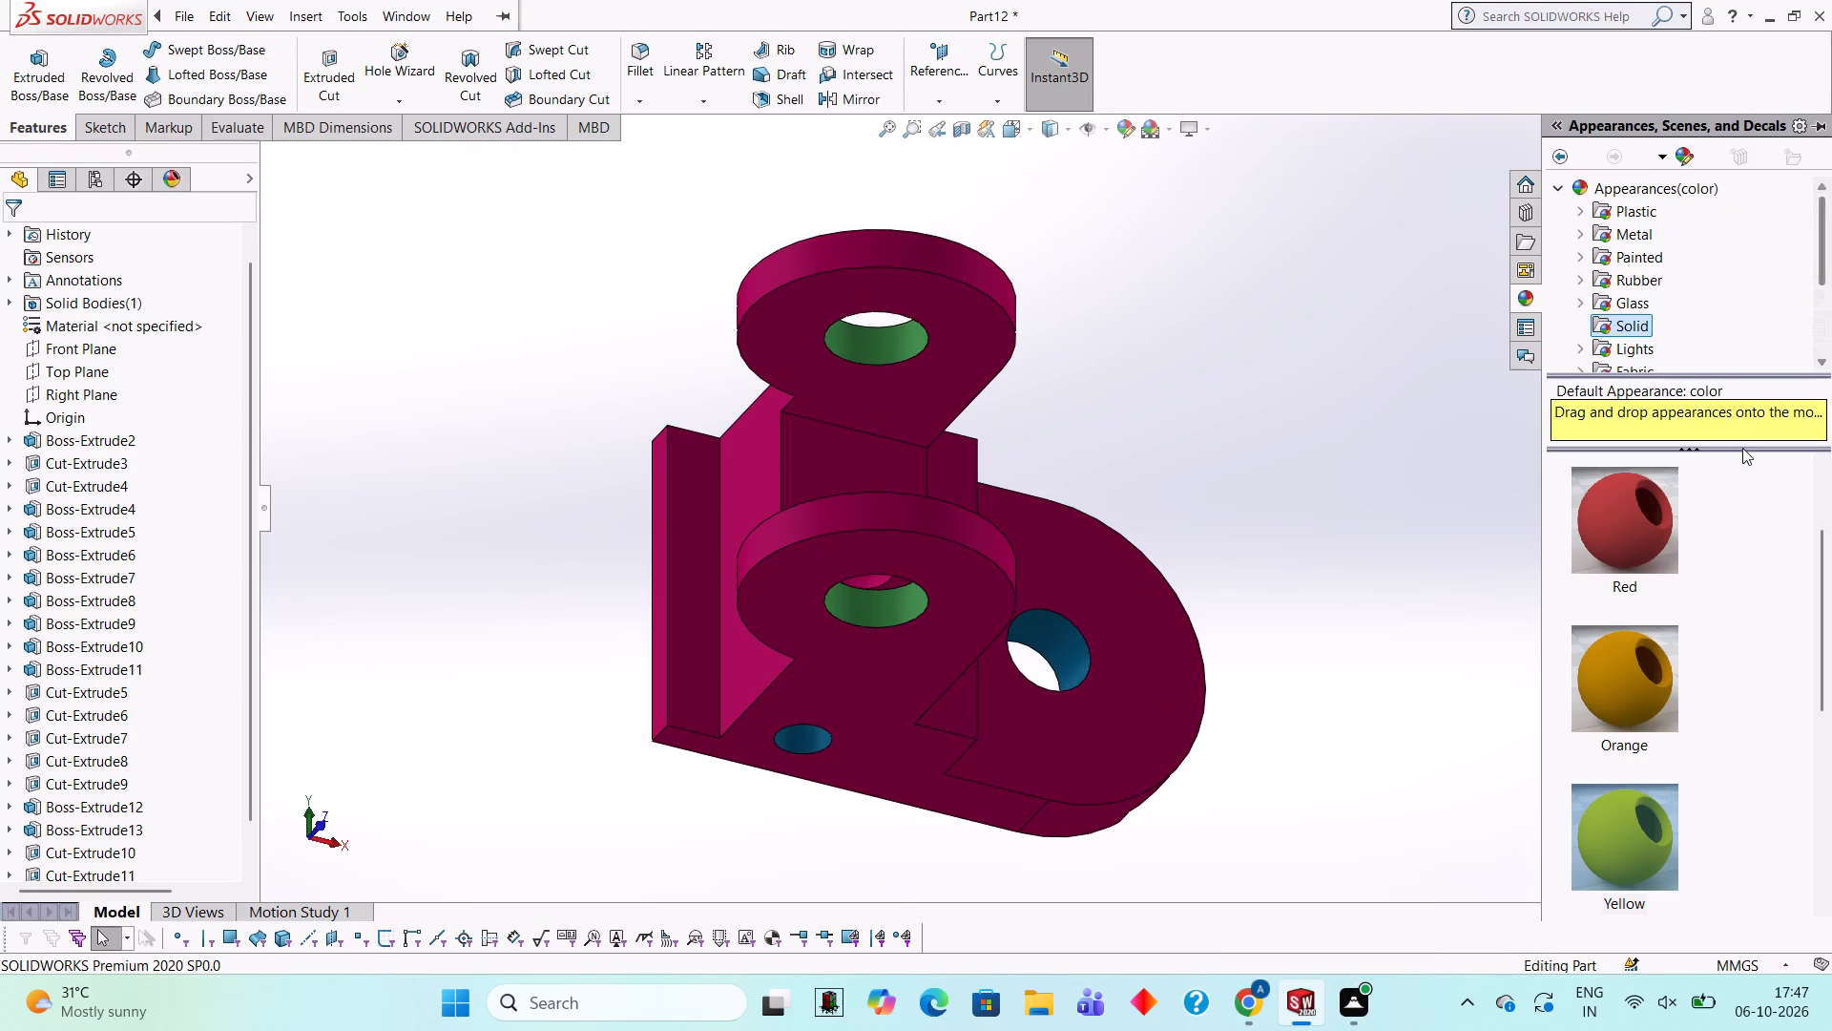
drag(1626, 833, 968, 243)
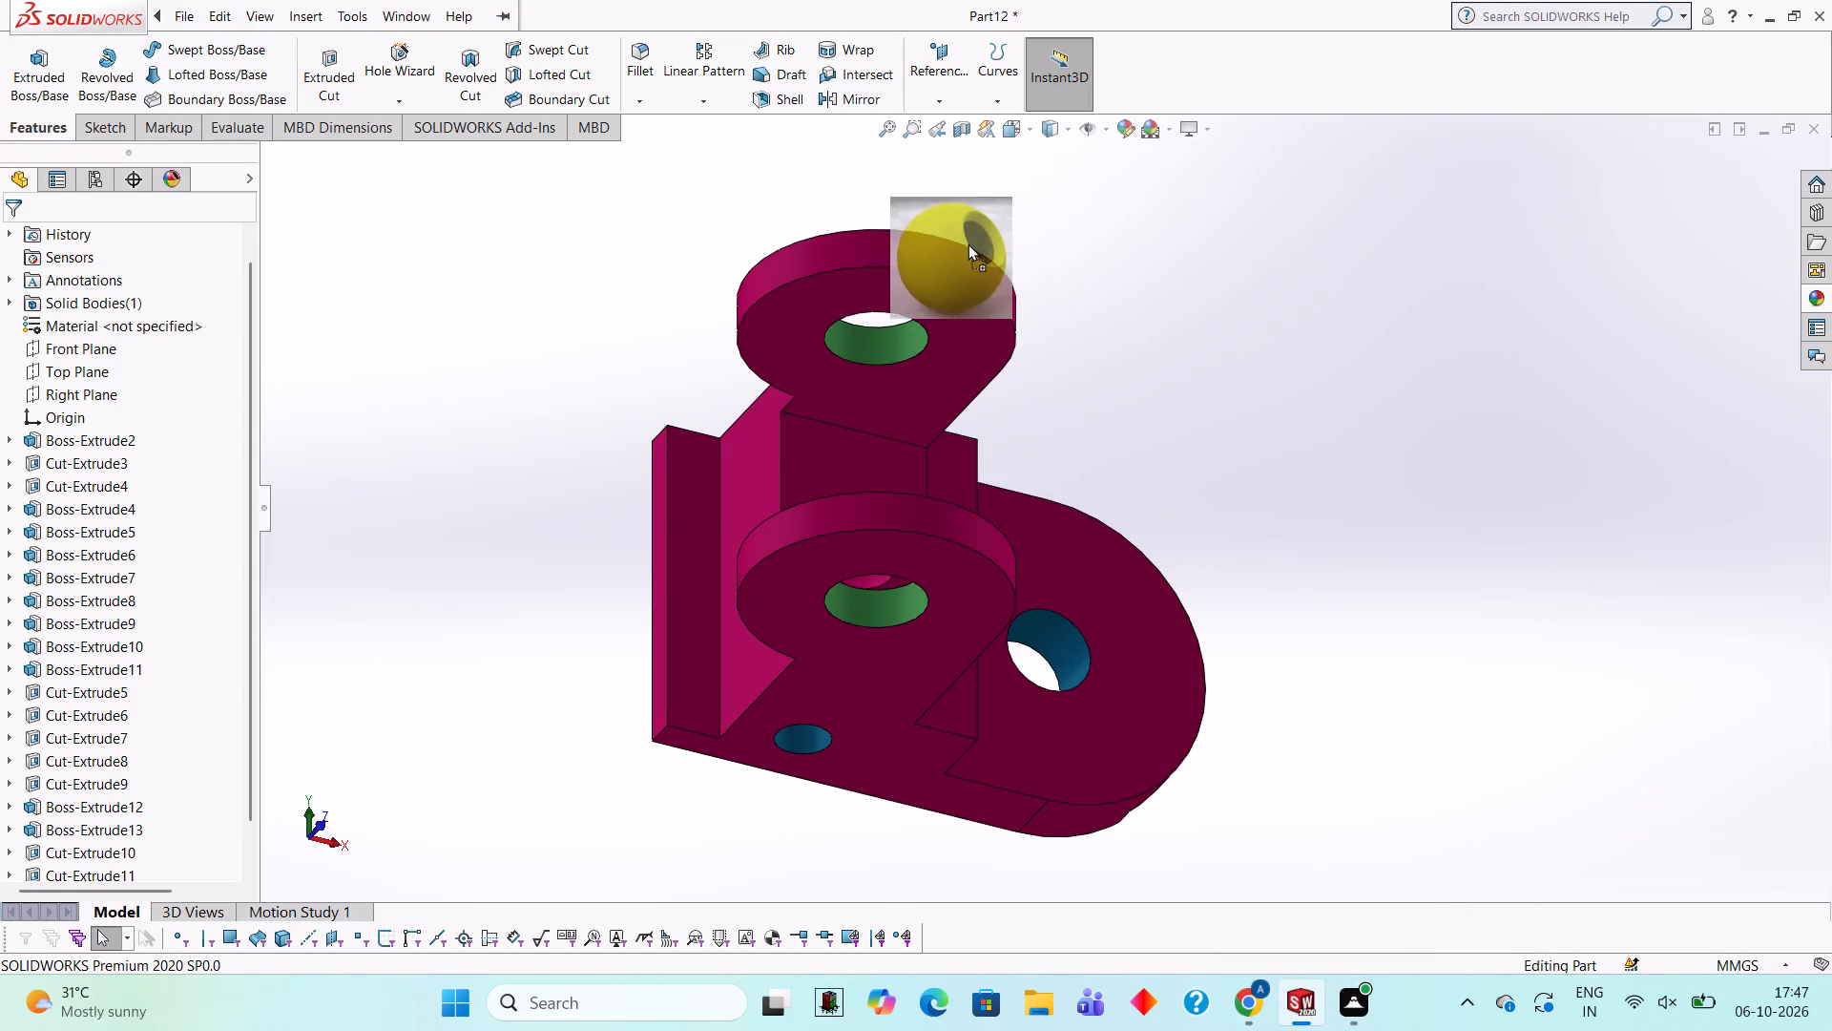
drag(968, 243, 925, 250)
click(925, 250)
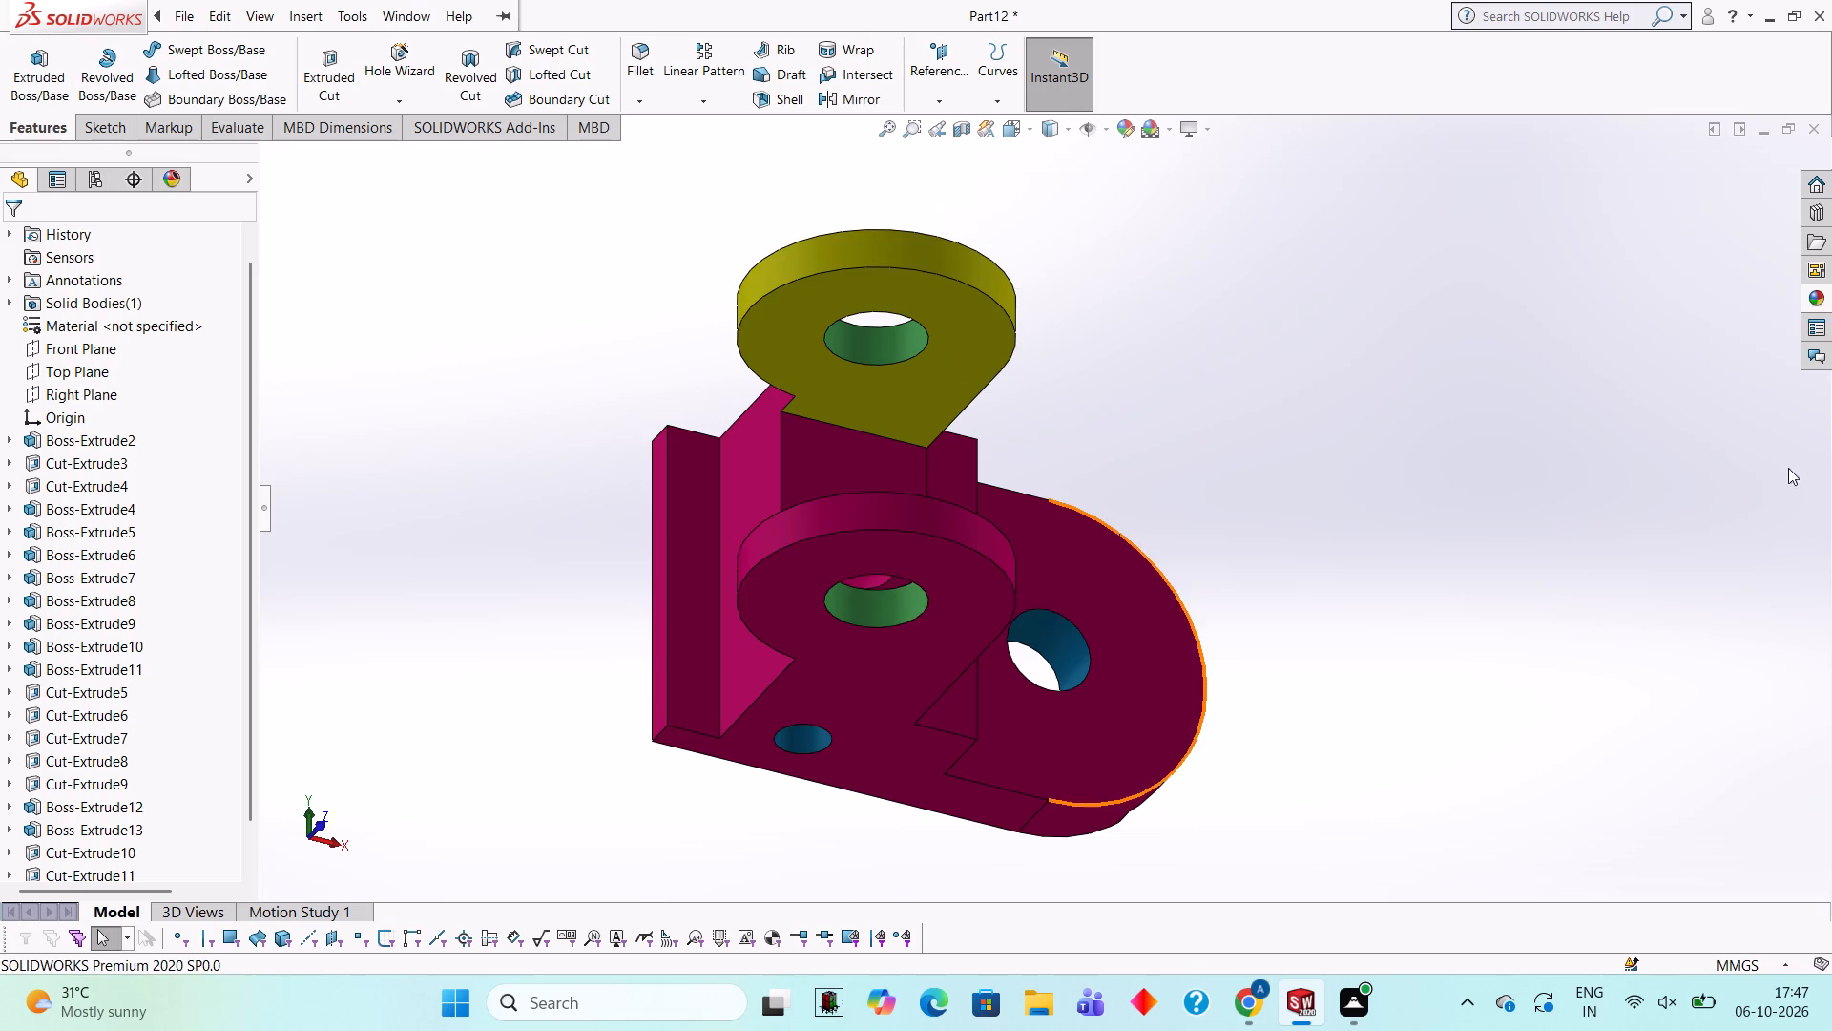
Apply the yellow solid-colour appearance to the rounded outer edge face of the lower lug.
click(1808, 305)
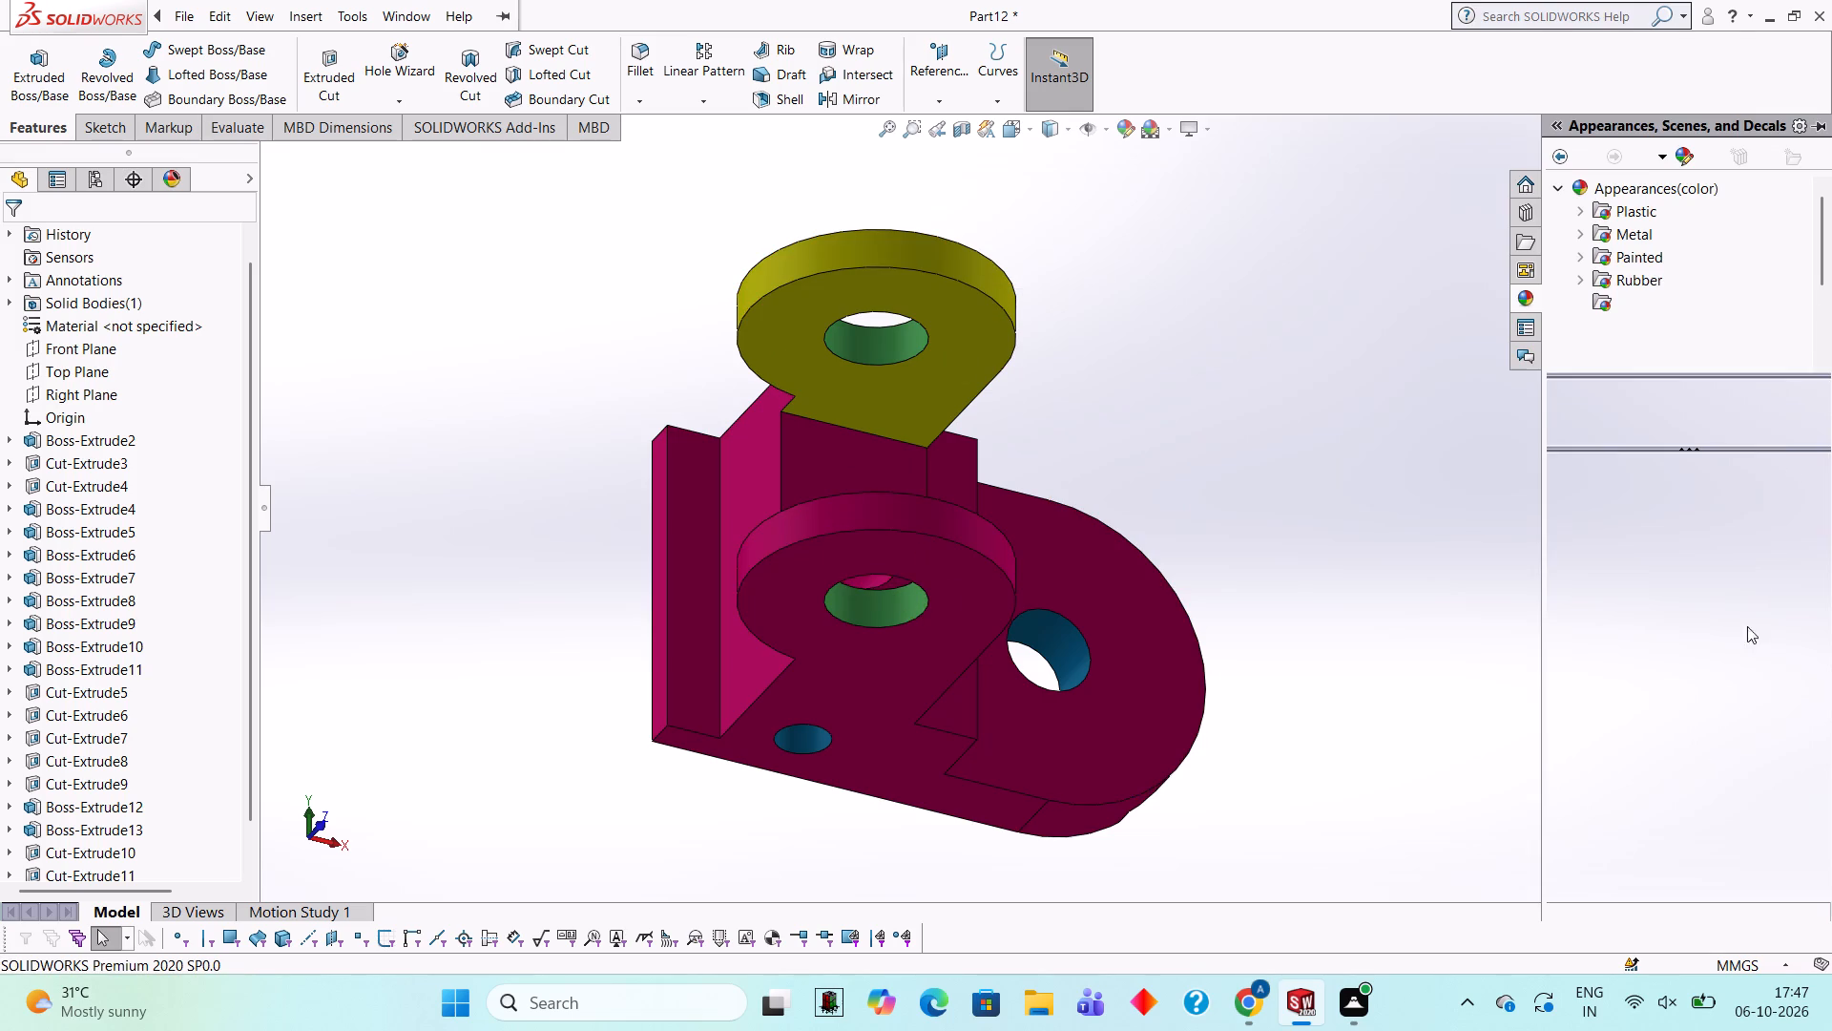
drag(1619, 833, 913, 510)
click(913, 510)
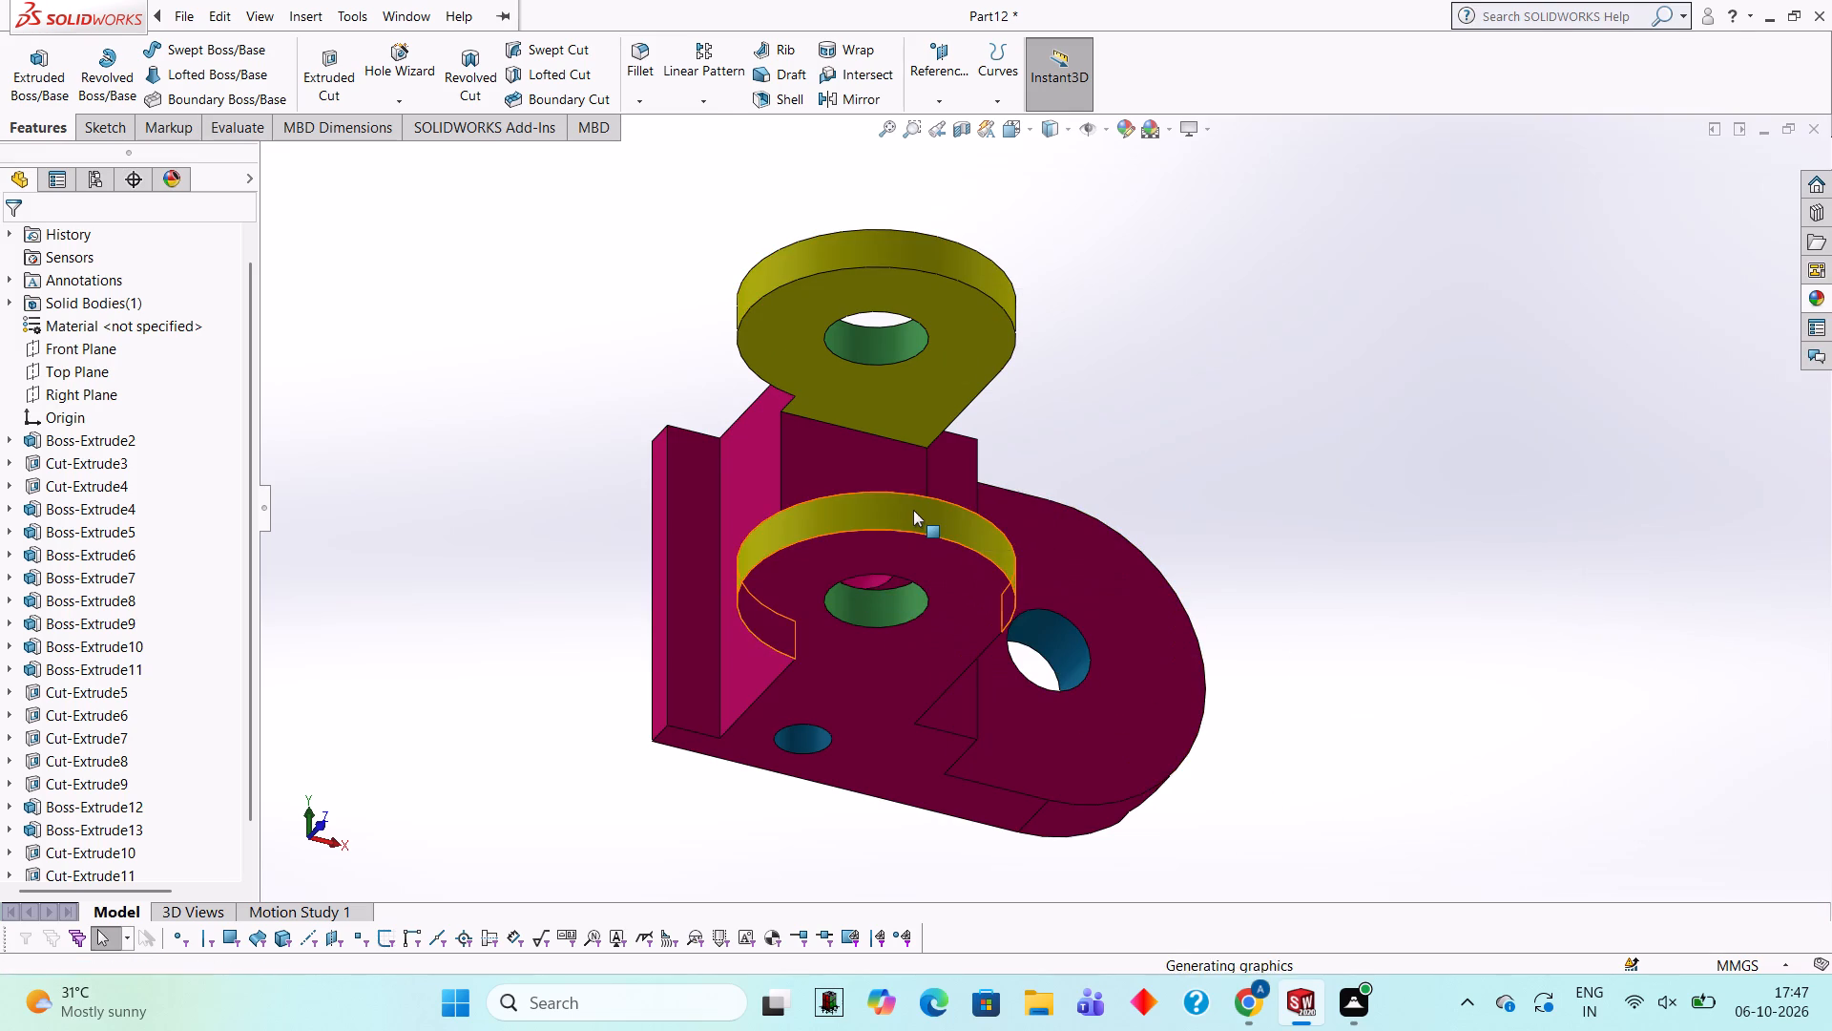
Examine the coloured bracket from several angles, including both lugs, the recess and the holes.
scroll(913, 510, up, 2)
scroll(1335, 445, up, 1)
middle_drag(1335, 445, 1185, 763)
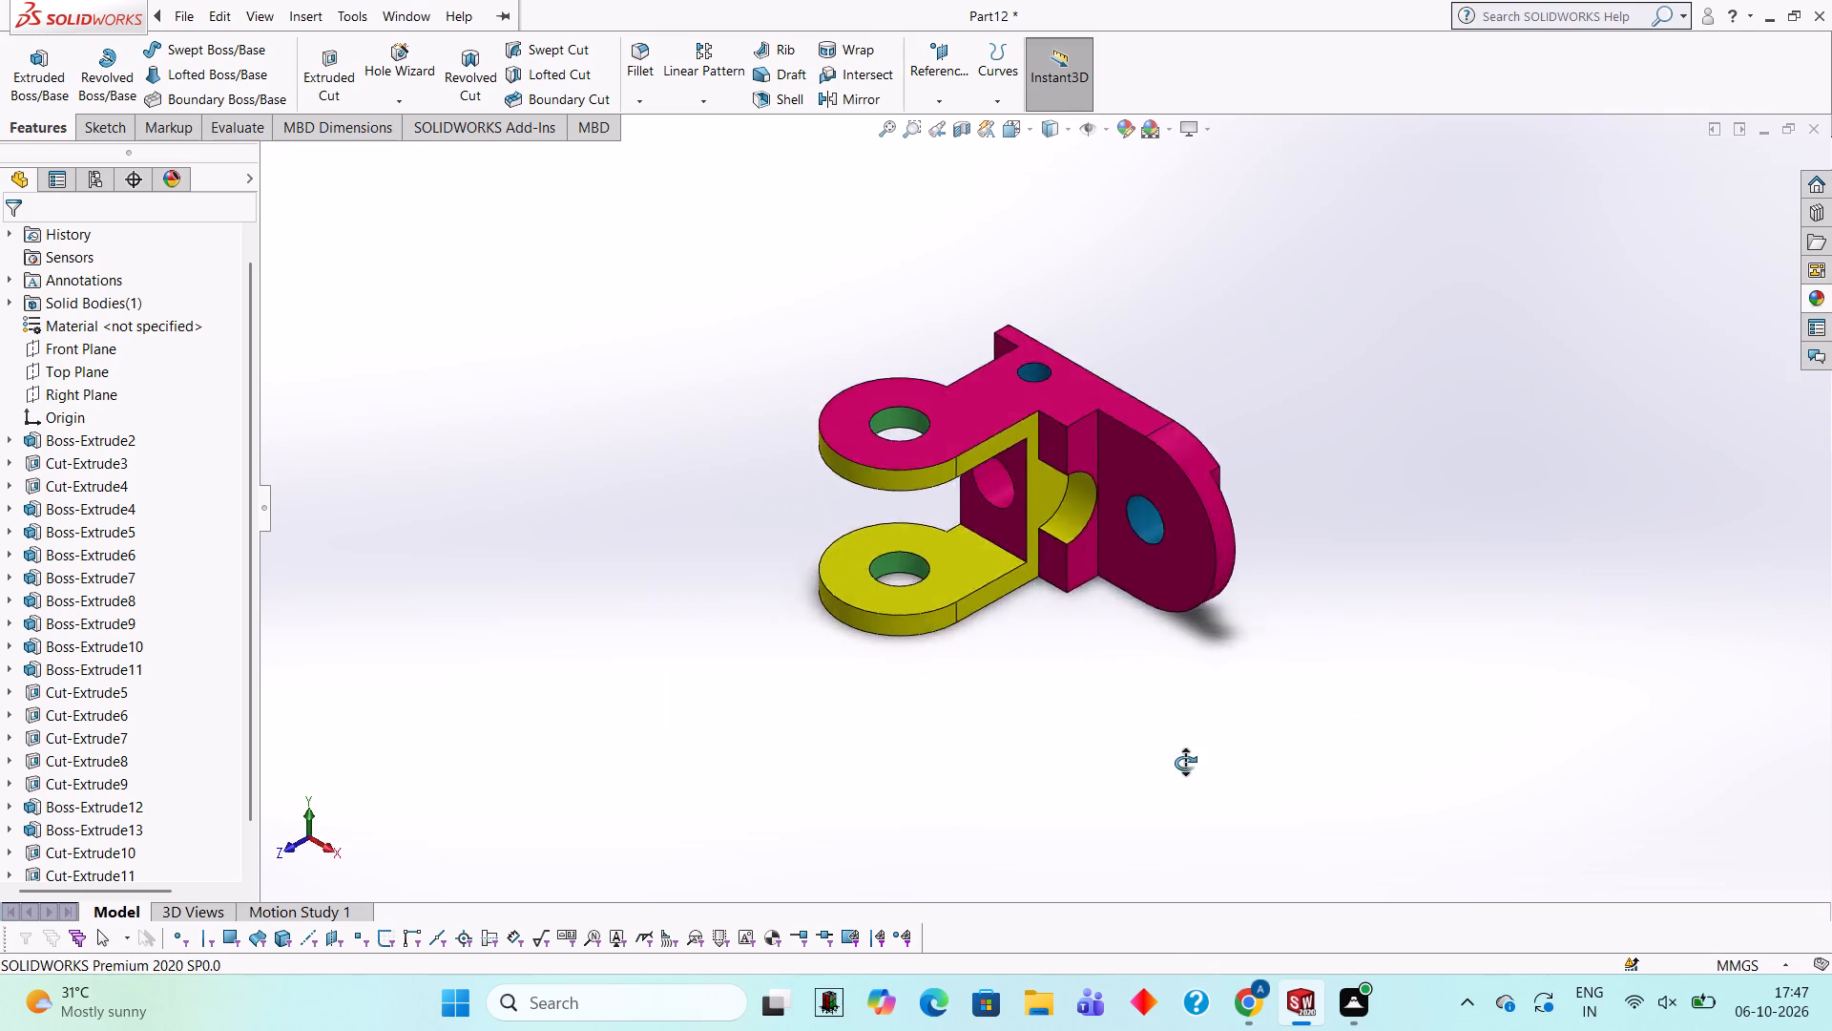
middle_drag(1185, 763, 1184, 456)
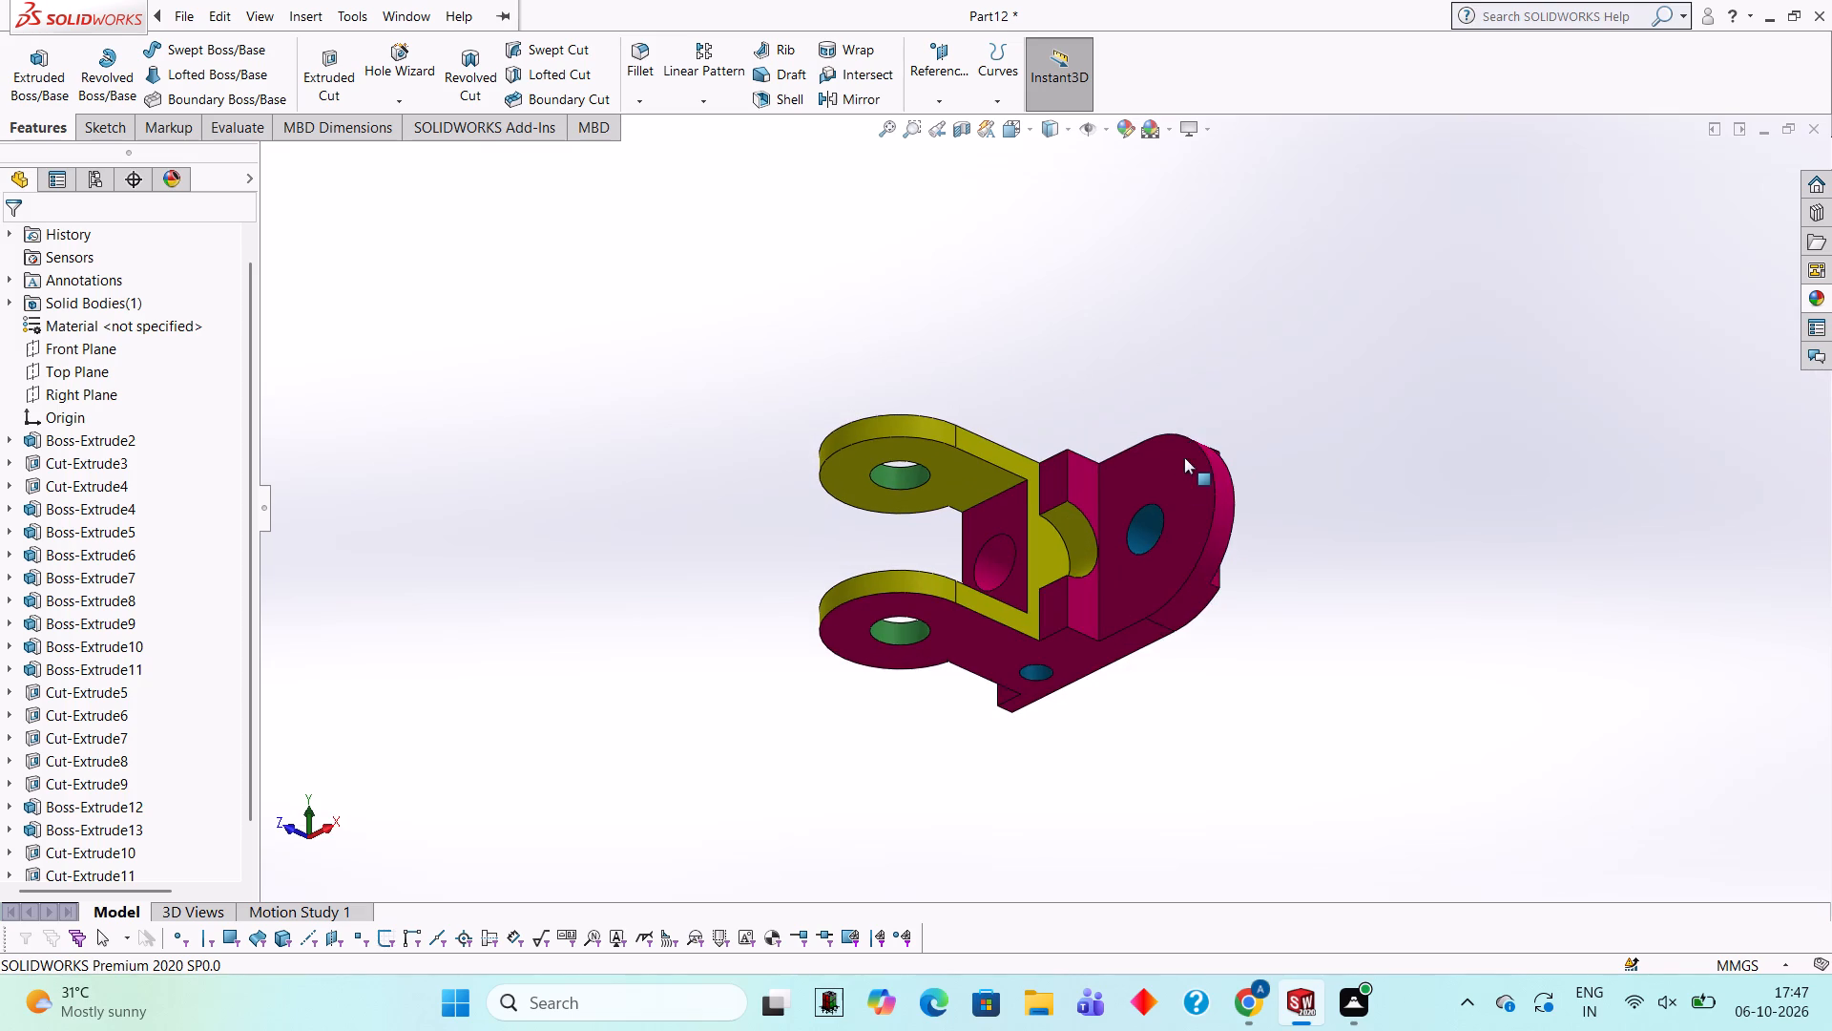
scroll(1532, 465, up, 1)
middle_drag(1488, 441, 689, 407)
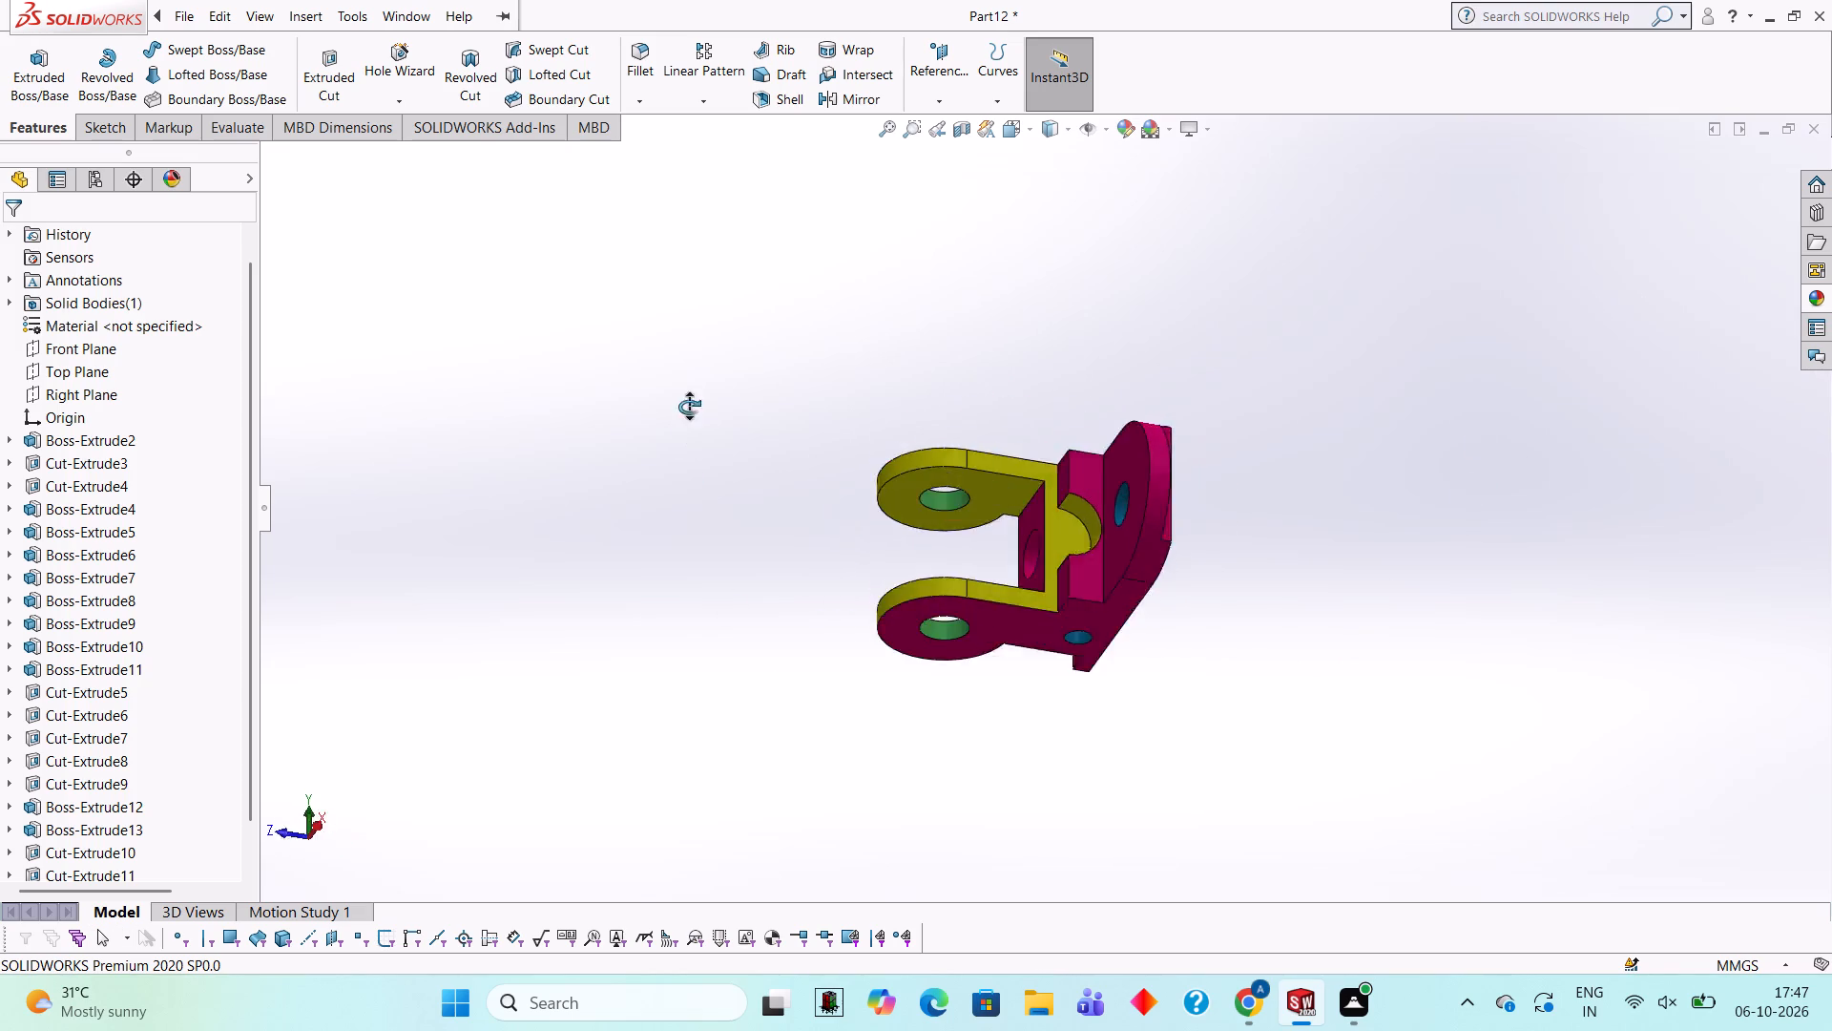
middle_drag(689, 407, 773, 364)
scroll(855, 456, down, 1)
middle_drag(1308, 341, 1287, 444)
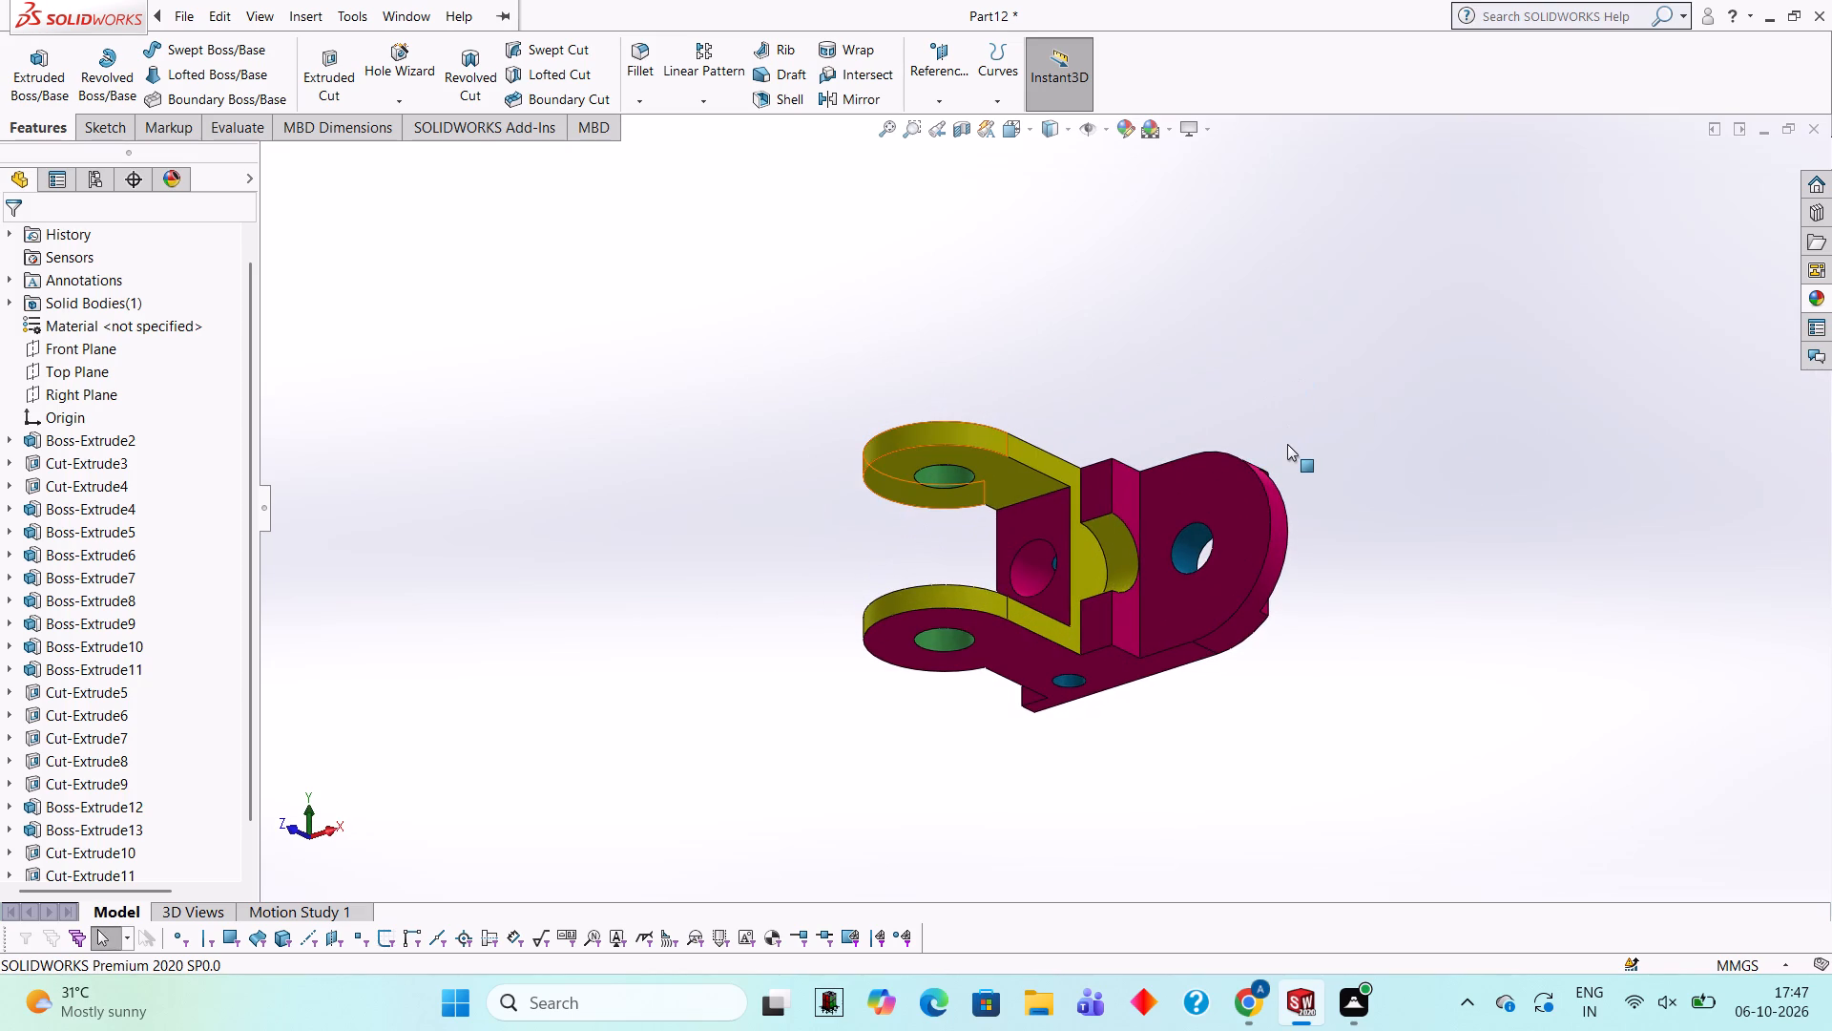
middle_drag(1238, 446, 1287, 472)
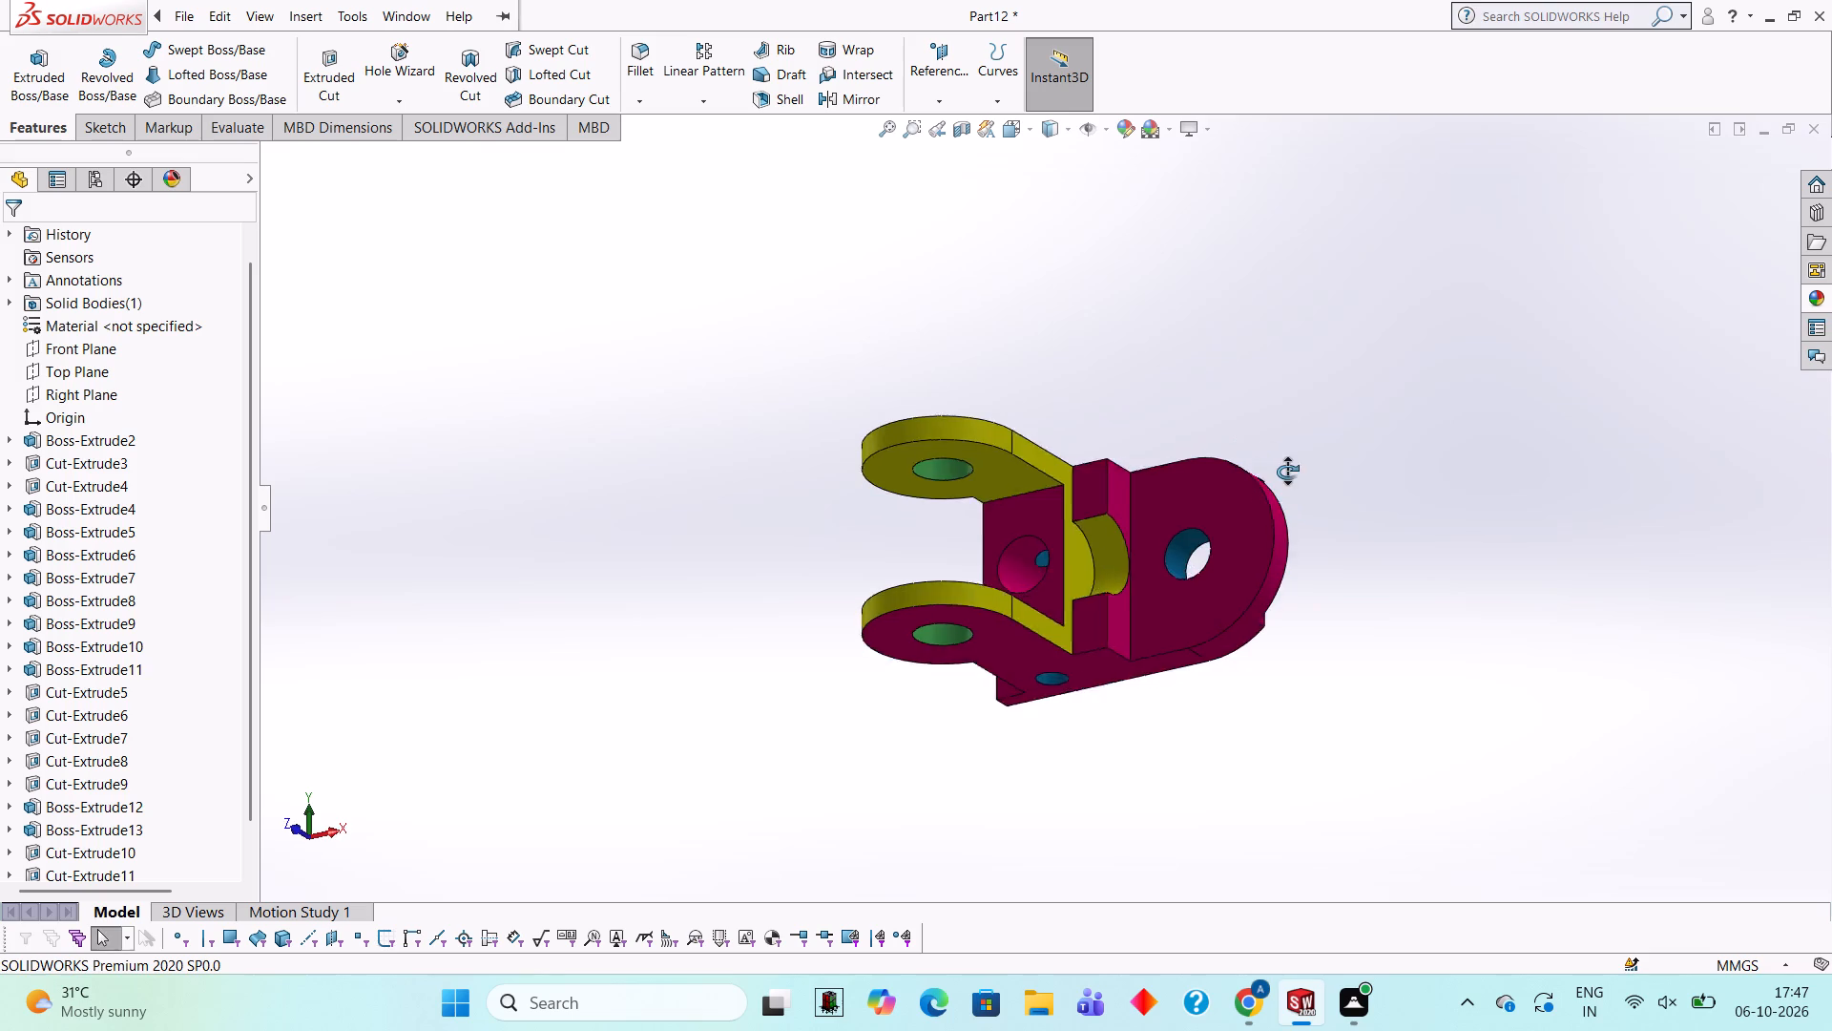
middle_drag(1287, 472, 1294, 475)
Apply the orange solid-colour appearance to the base feature, covering the rounded end's flat face and the lower lug's outer side.
scroll(1123, 543, down, 4)
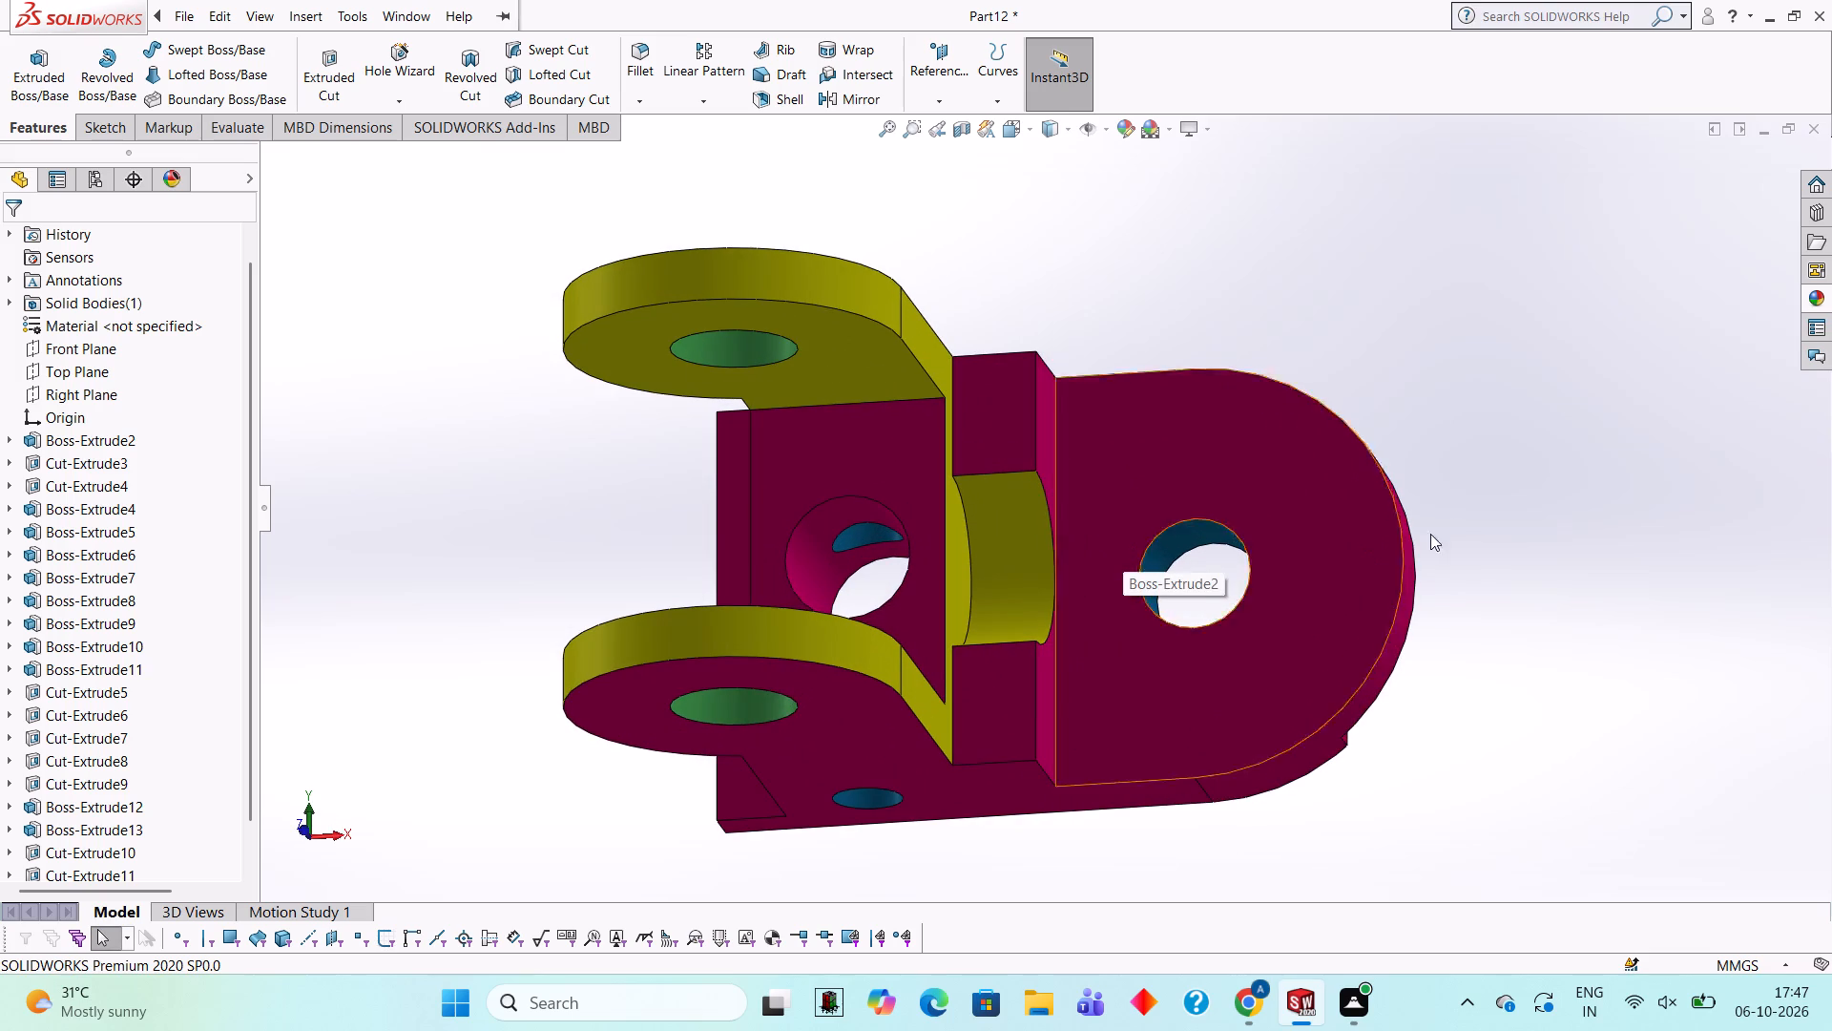
click(1814, 301)
scroll(1645, 656, down, 2)
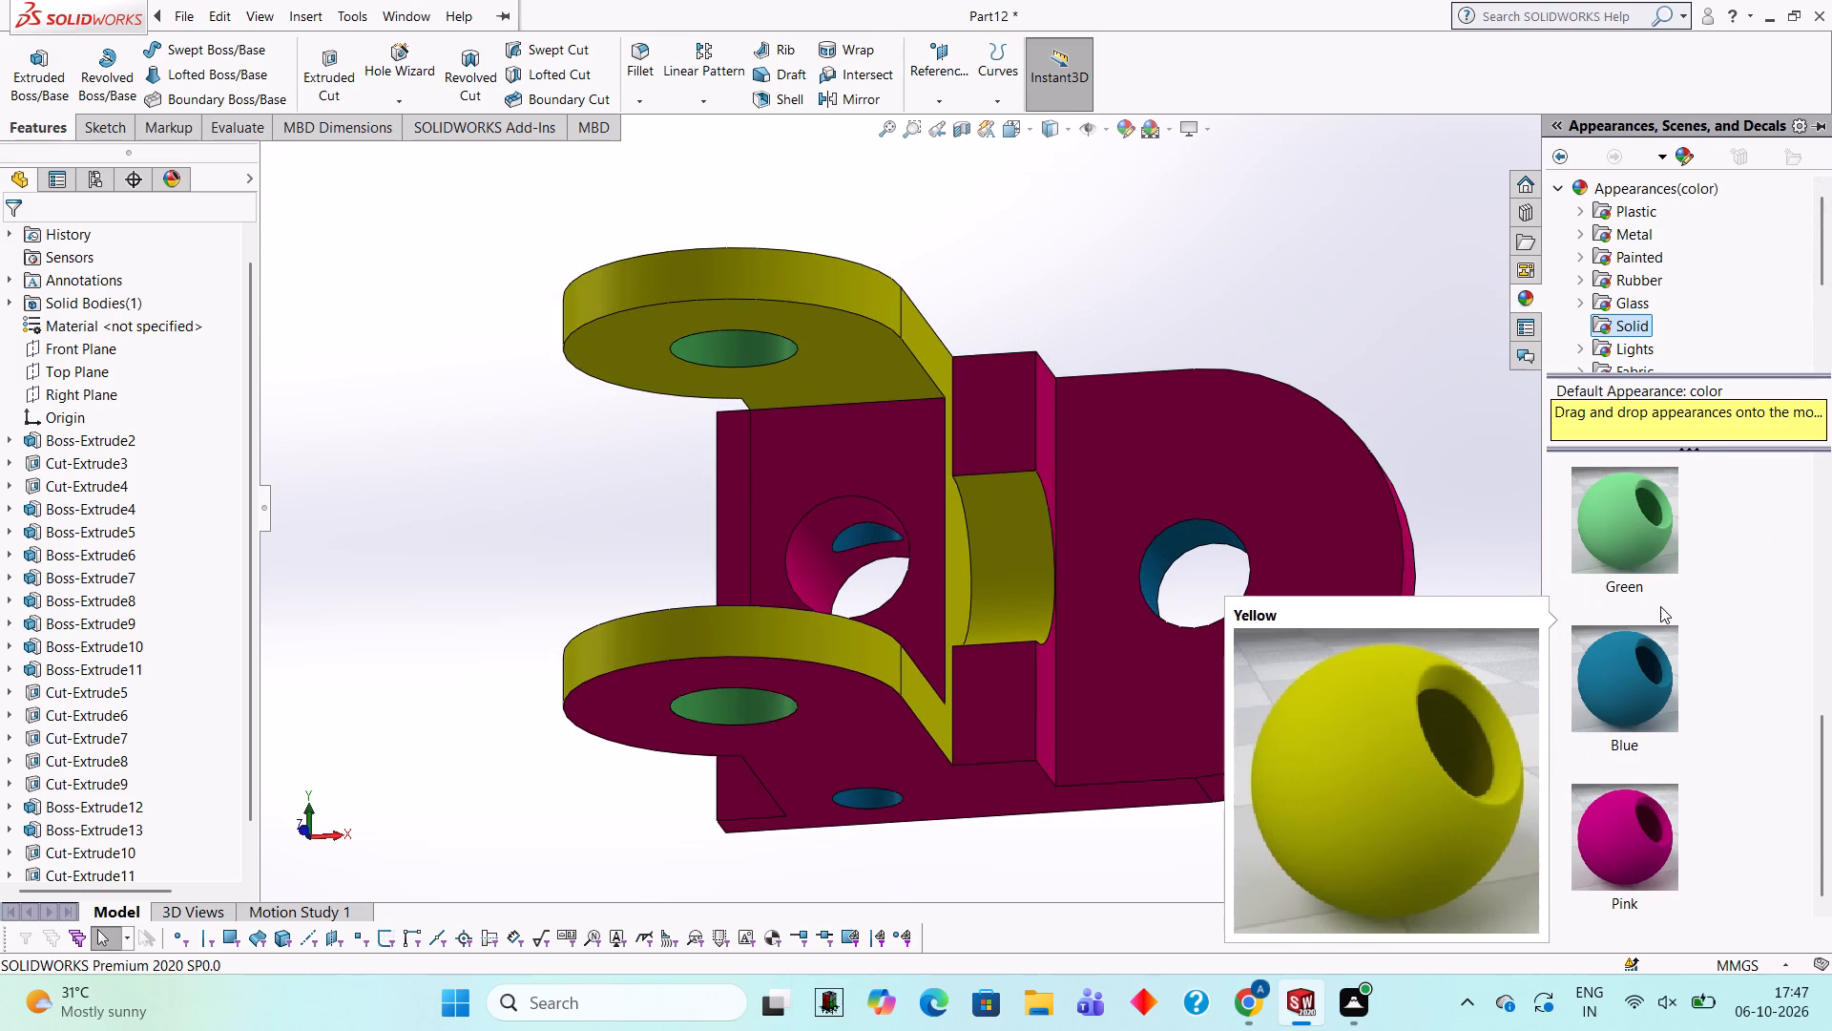
scroll(1660, 606, down, 1)
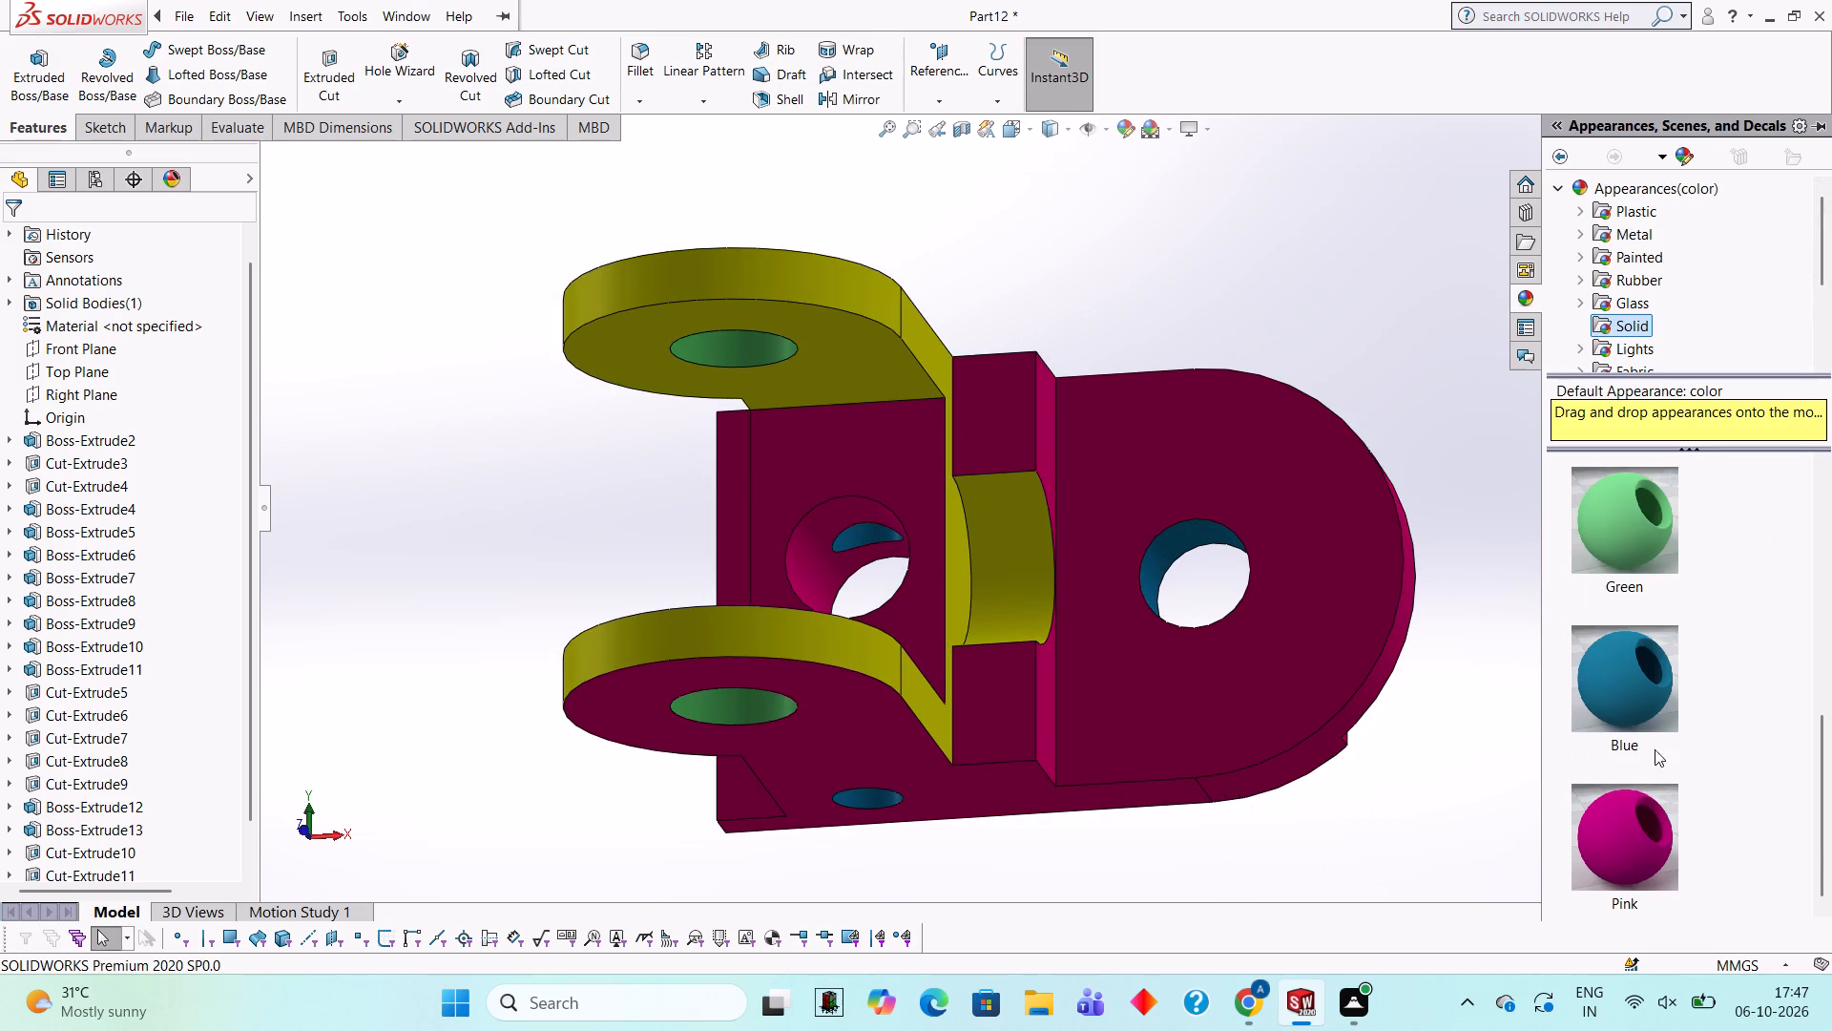
scroll(1645, 512, up, 2)
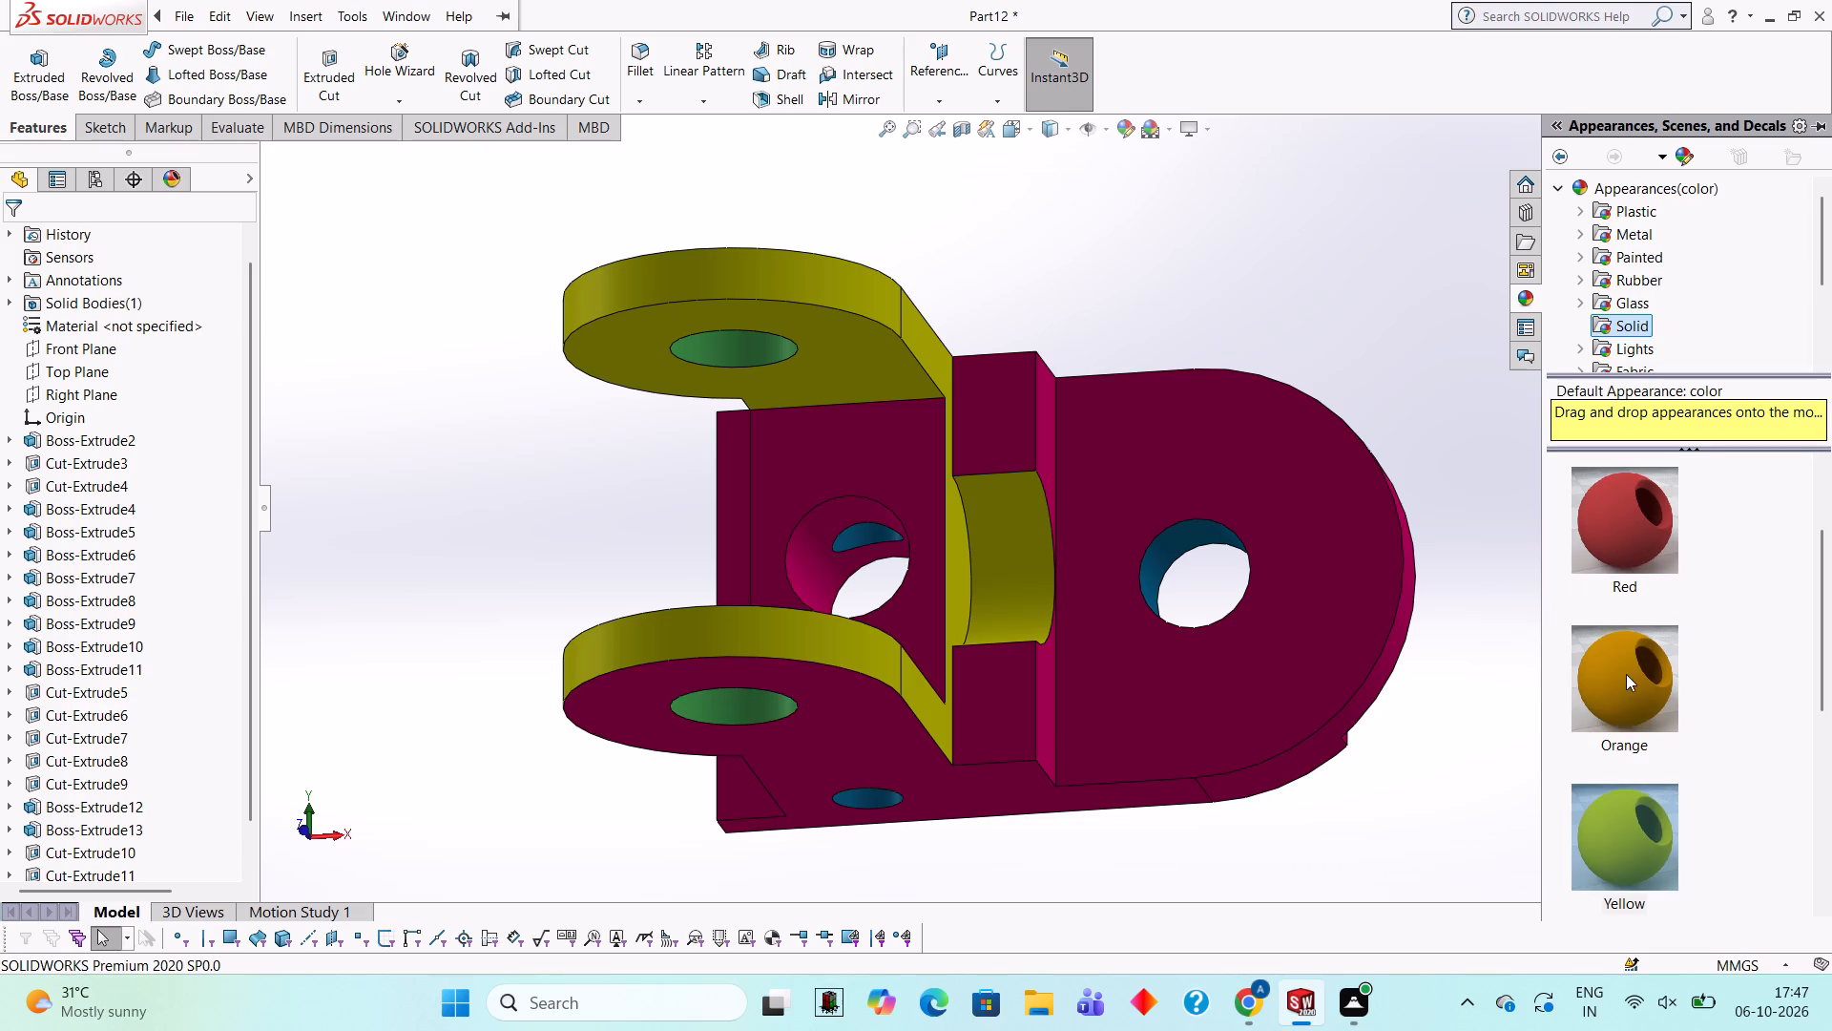
drag(1626, 674, 1209, 448)
click(1209, 448)
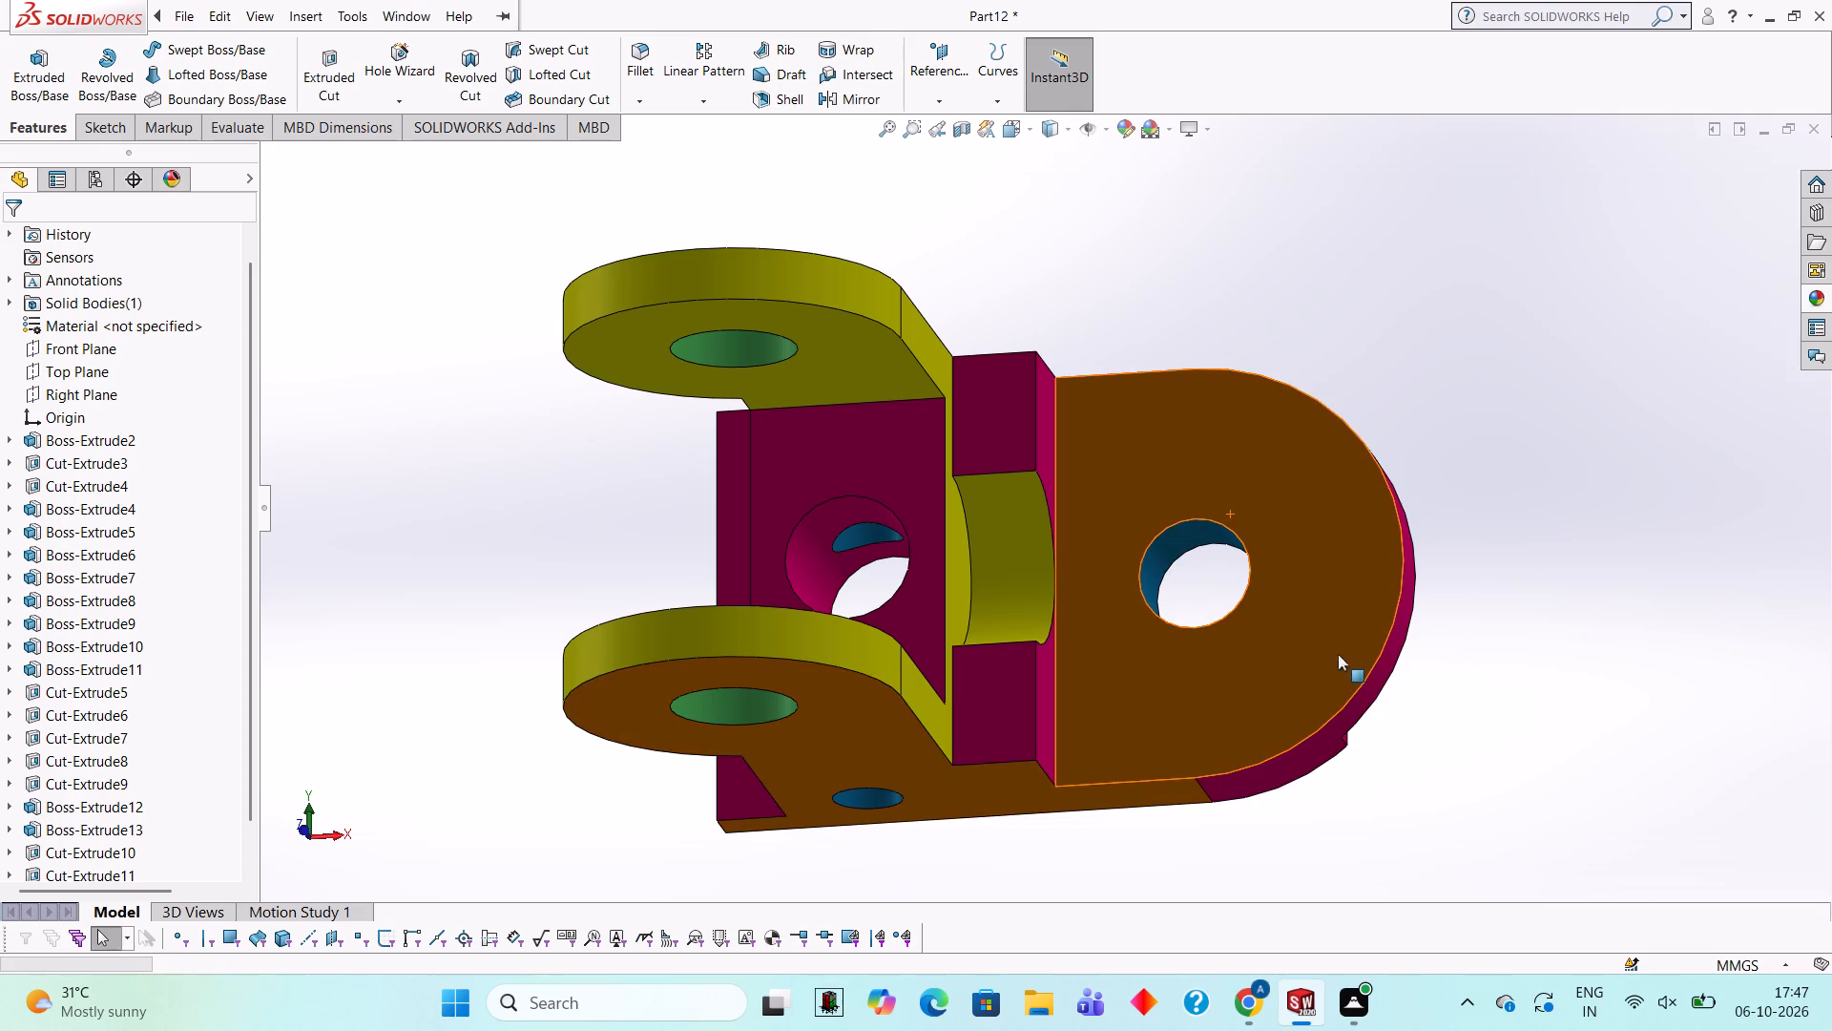
Examine the bracket's orange faces from several angles, including the rounded end and the outer lug sides.
middle_drag(1360, 663, 1347, 484)
scroll(1301, 605, up, 3)
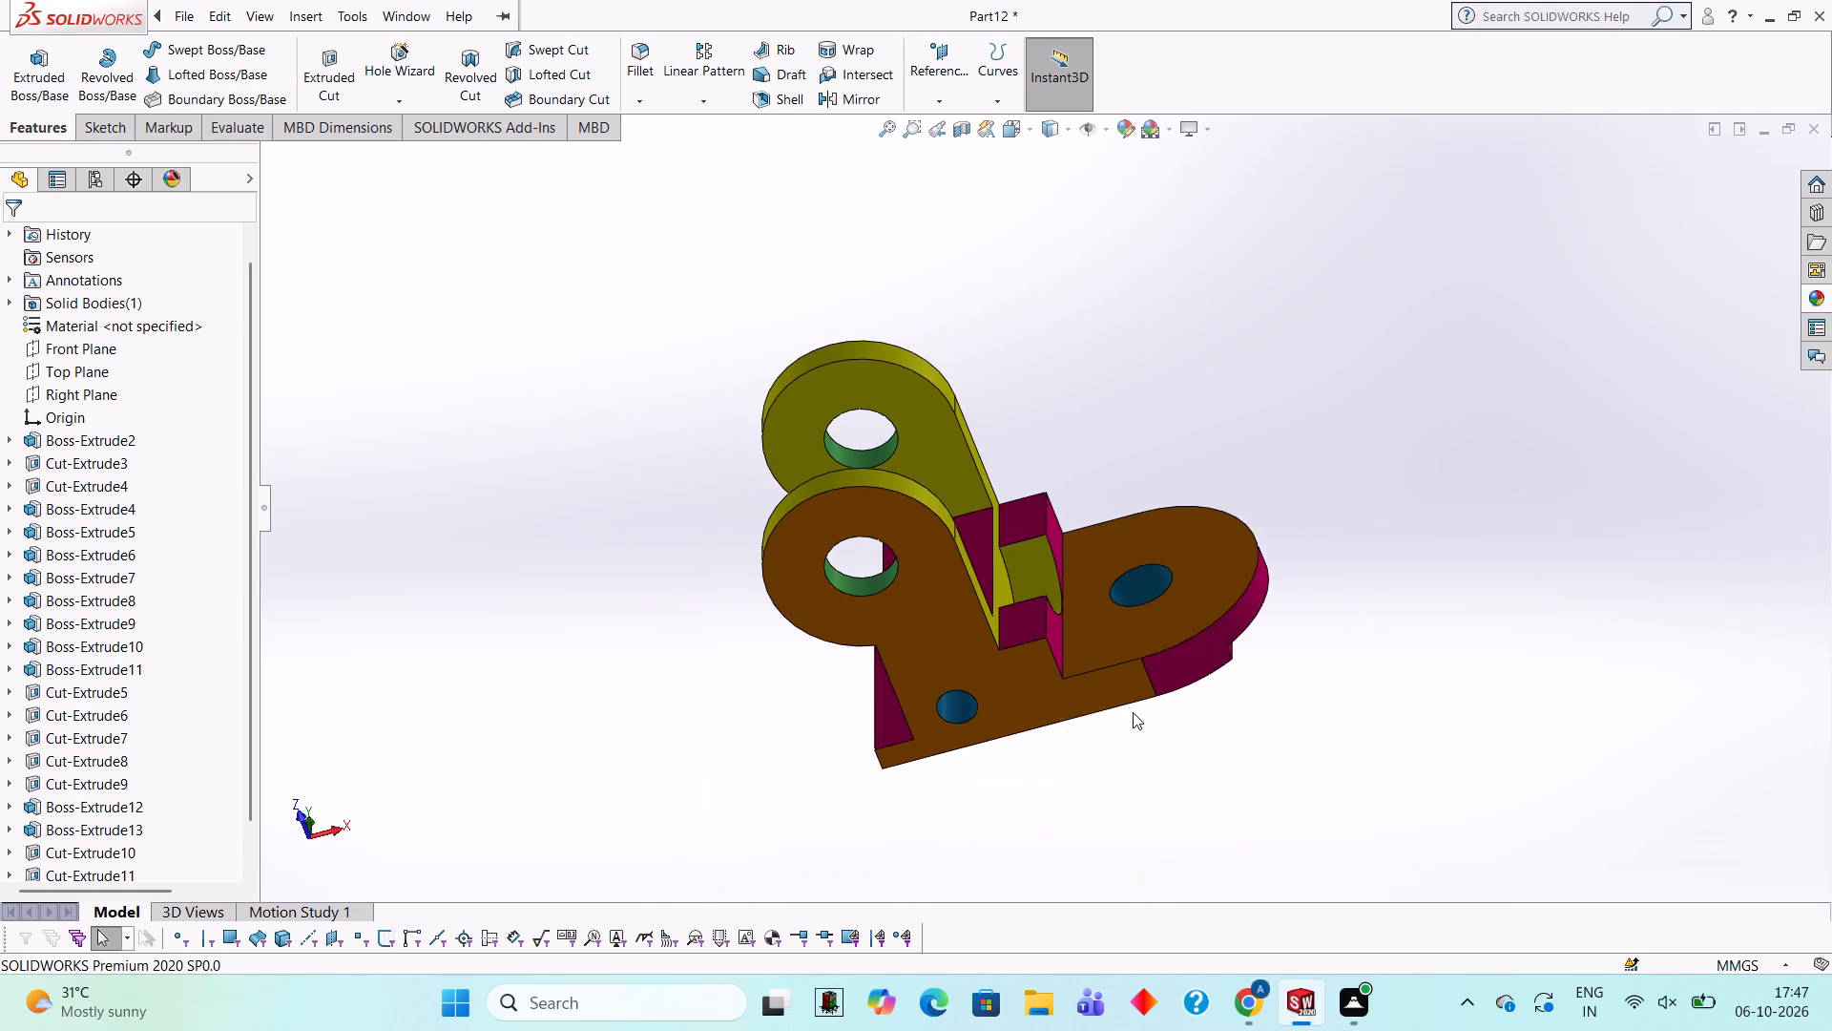
middle_drag(1133, 712, 1176, 632)
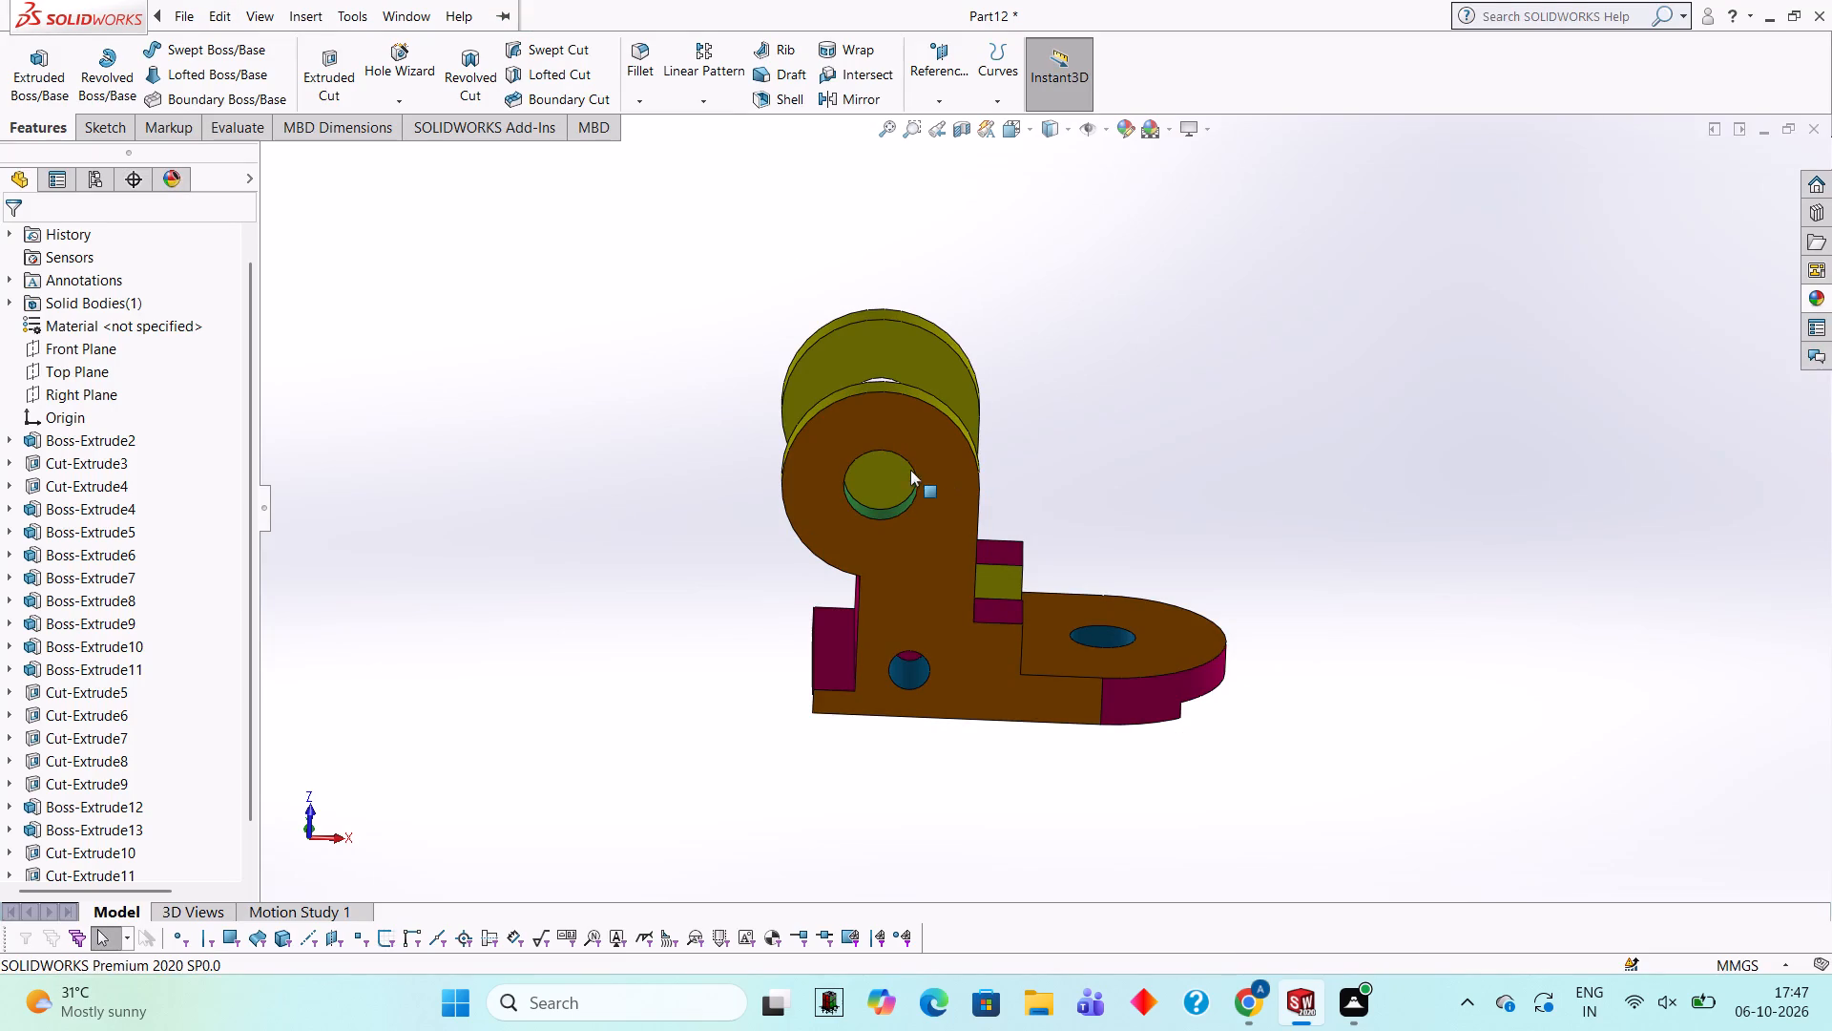
middle_drag(1162, 333, 1143, 605)
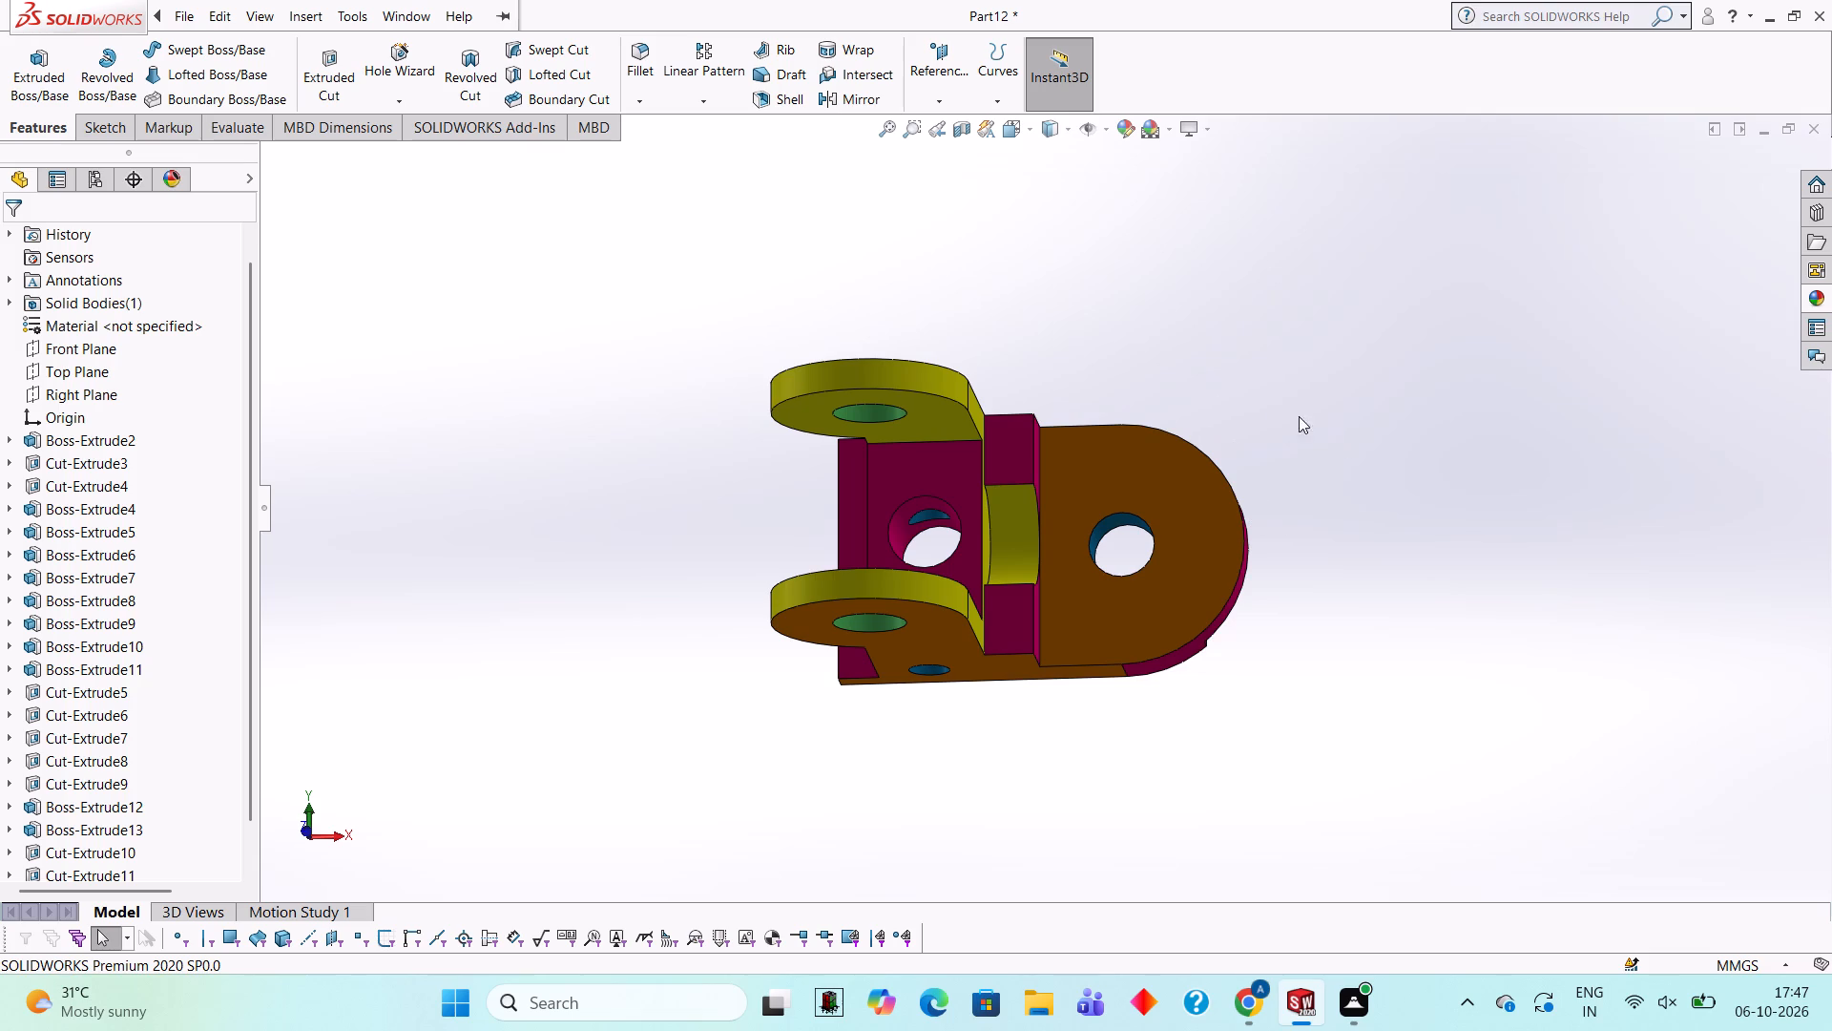
middle_drag(1263, 406, 1135, 344)
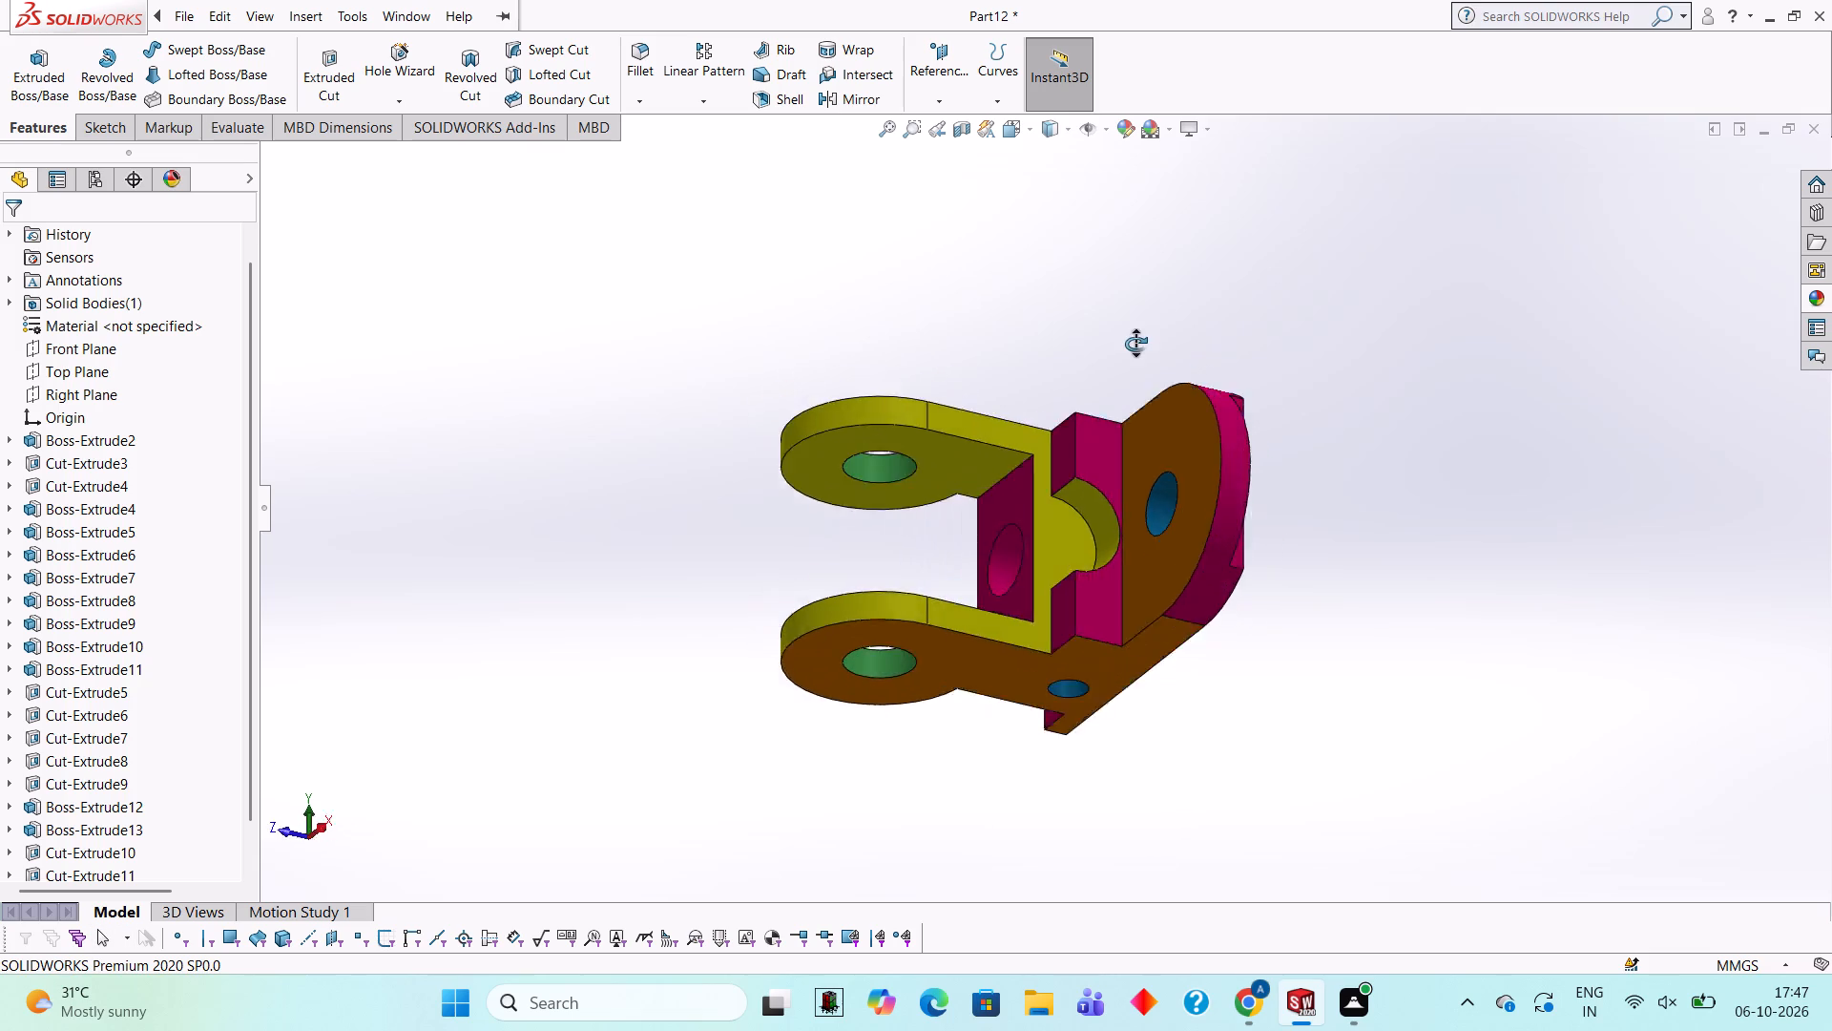
middle_drag(1135, 344, 1221, 515)
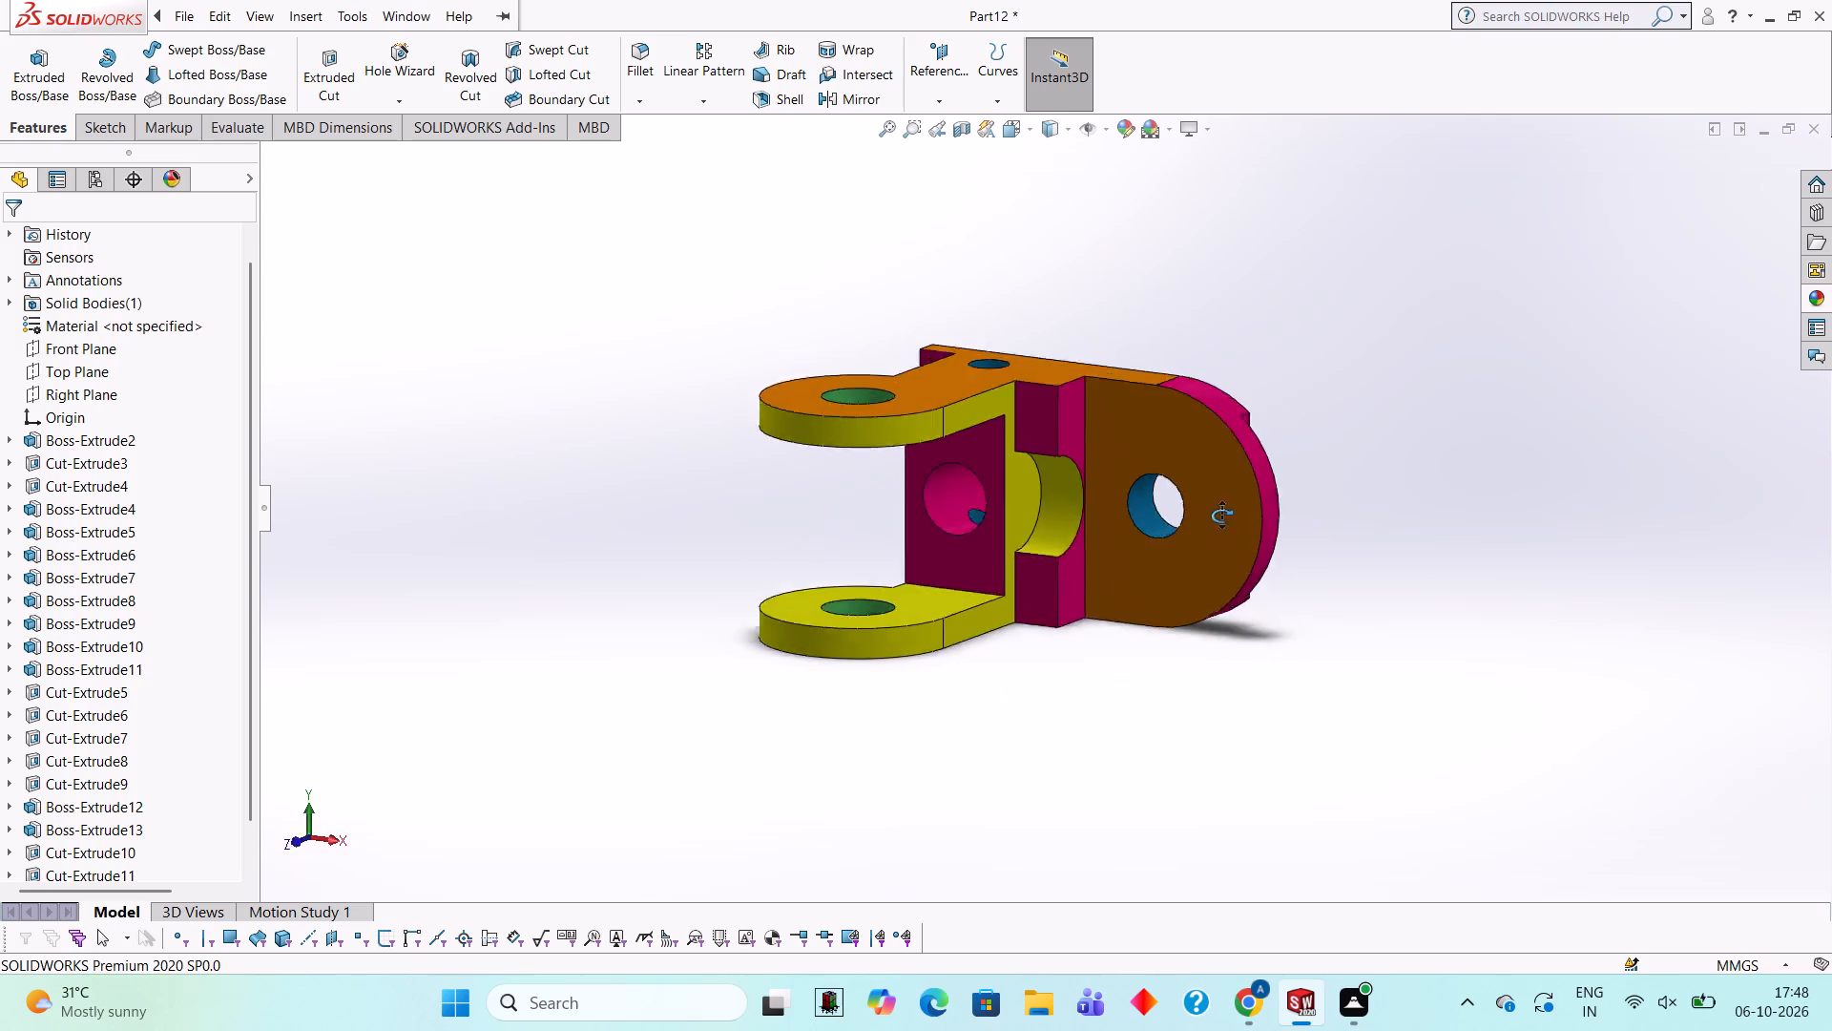
middle_drag(1221, 515, 1242, 362)
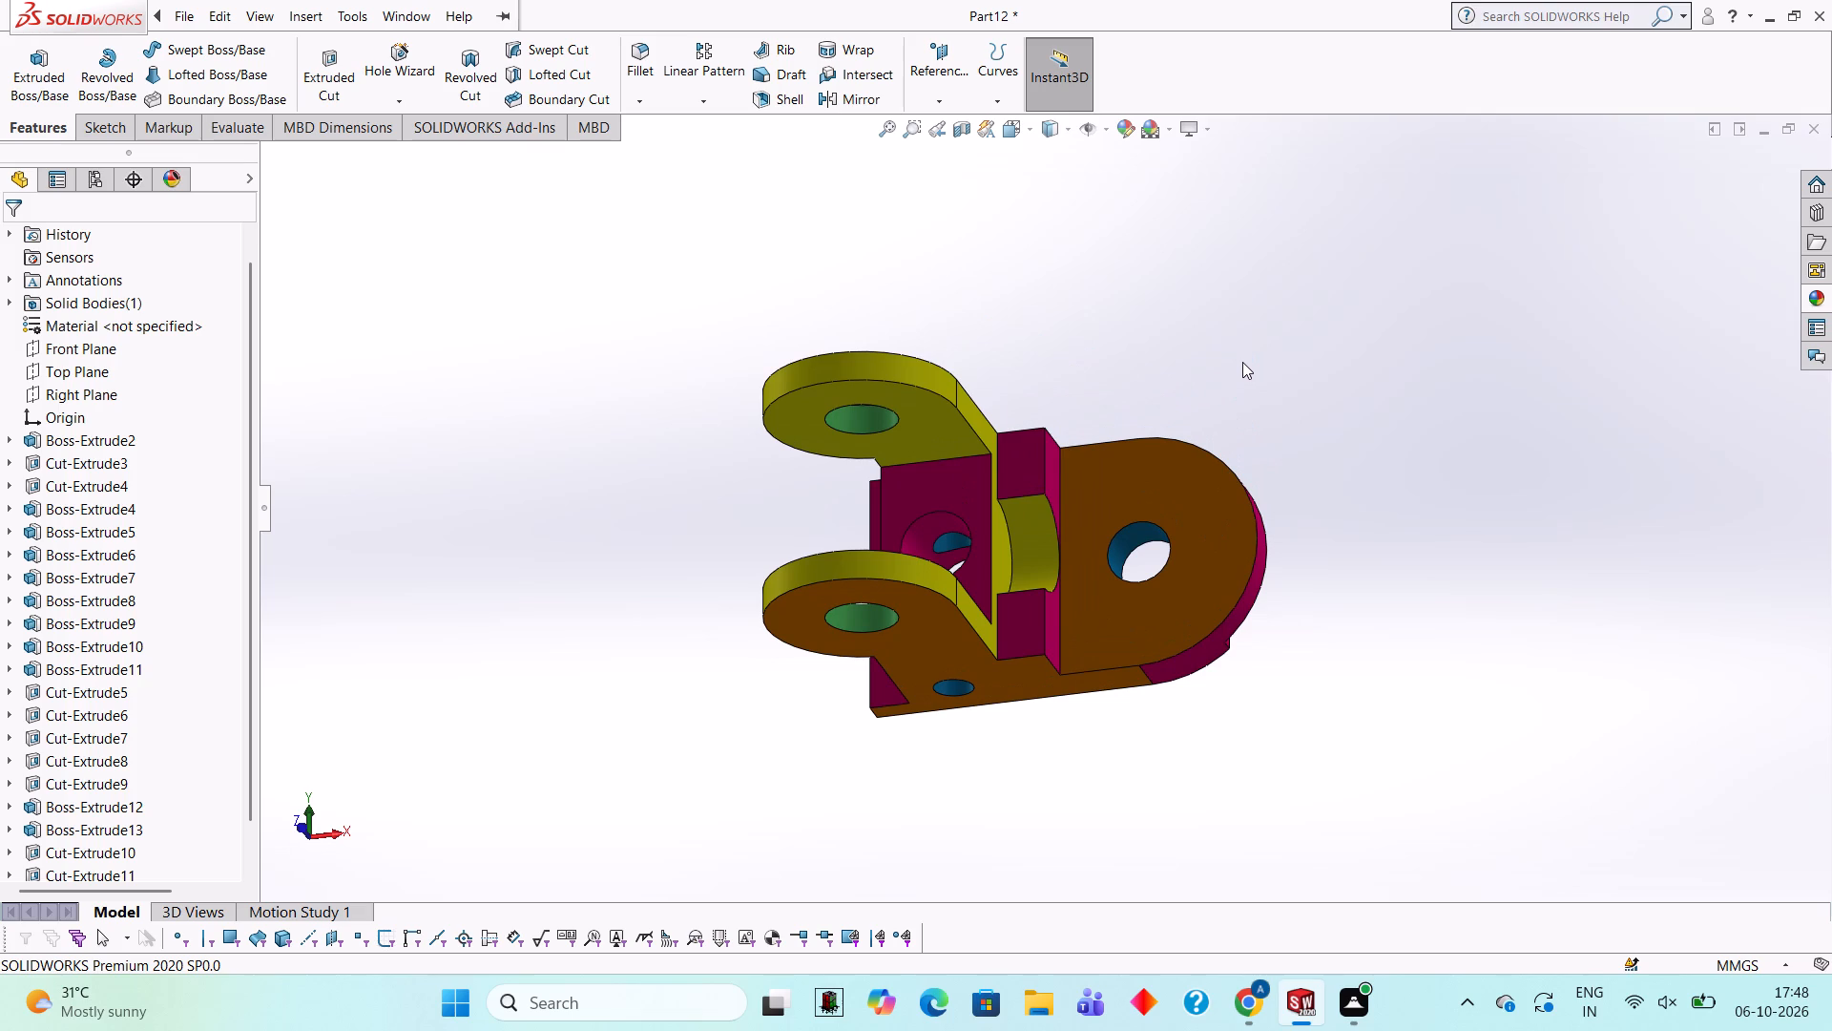
middle_drag(1248, 379, 1243, 544)
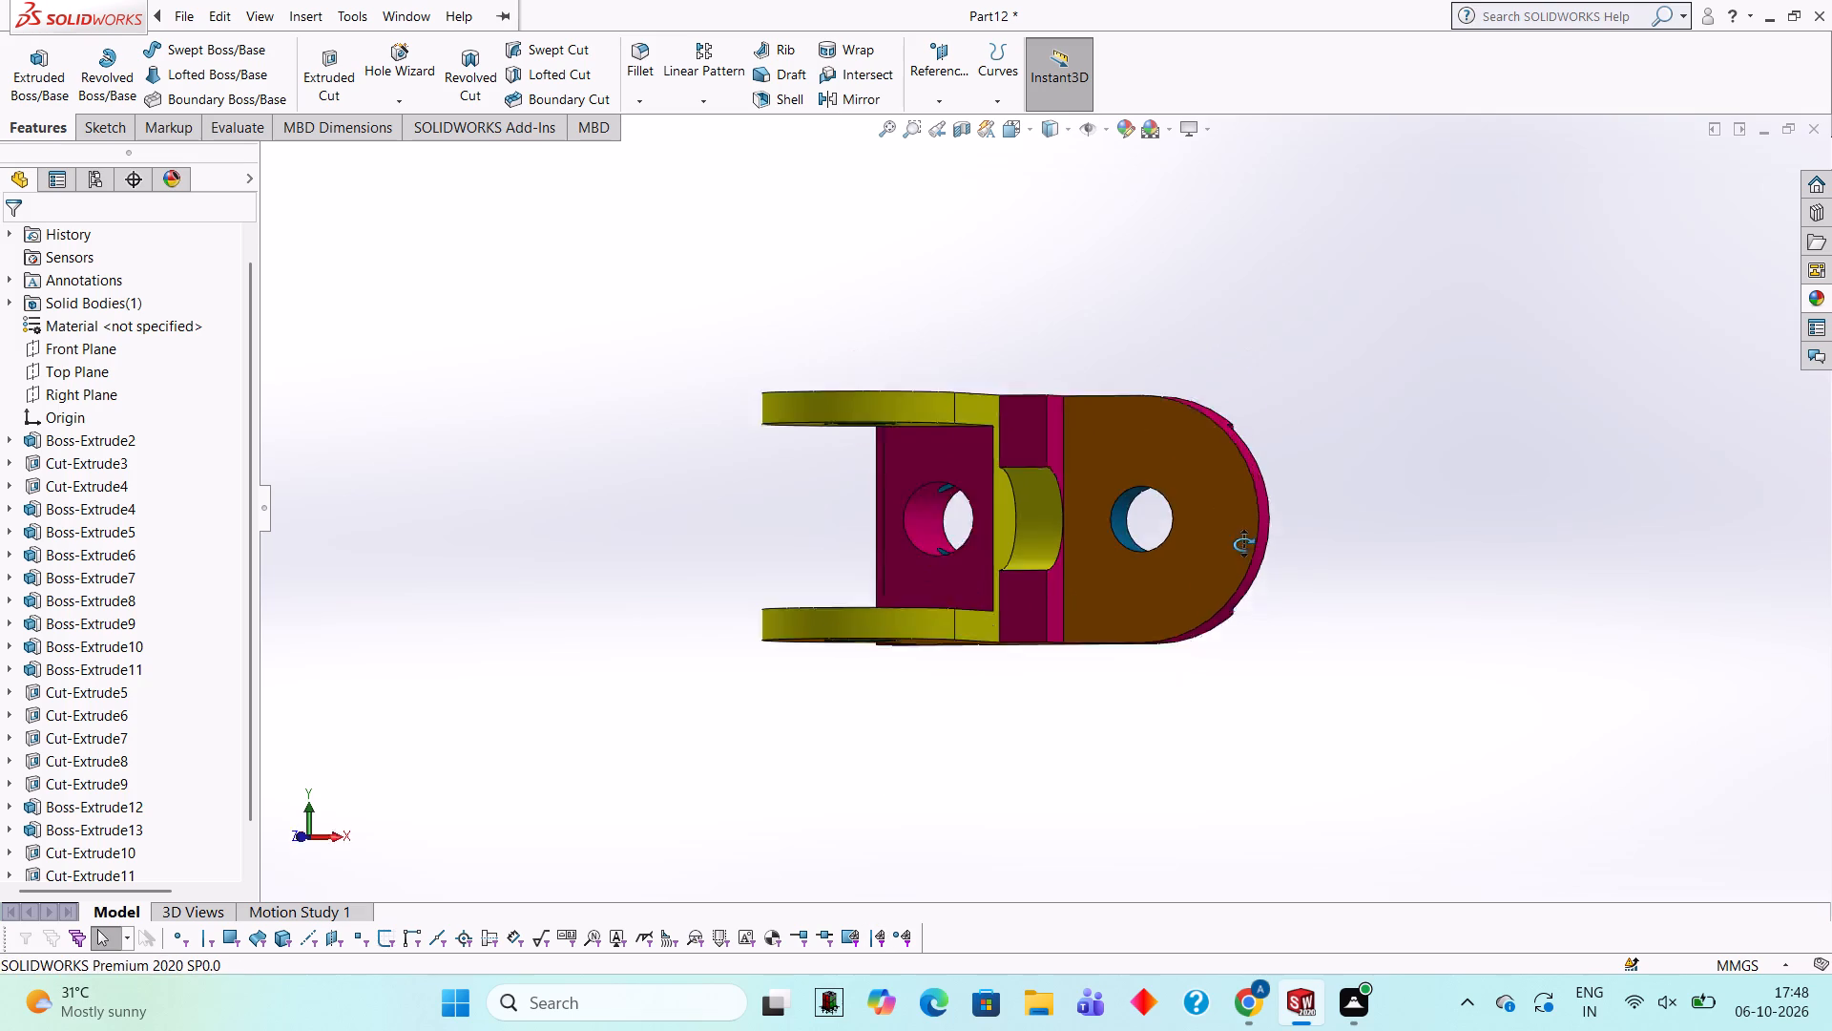
Apply the green solid-colour appearance to the stepped rear faces of the base behind the lugs.
middle_drag(1243, 544, 1358, 499)
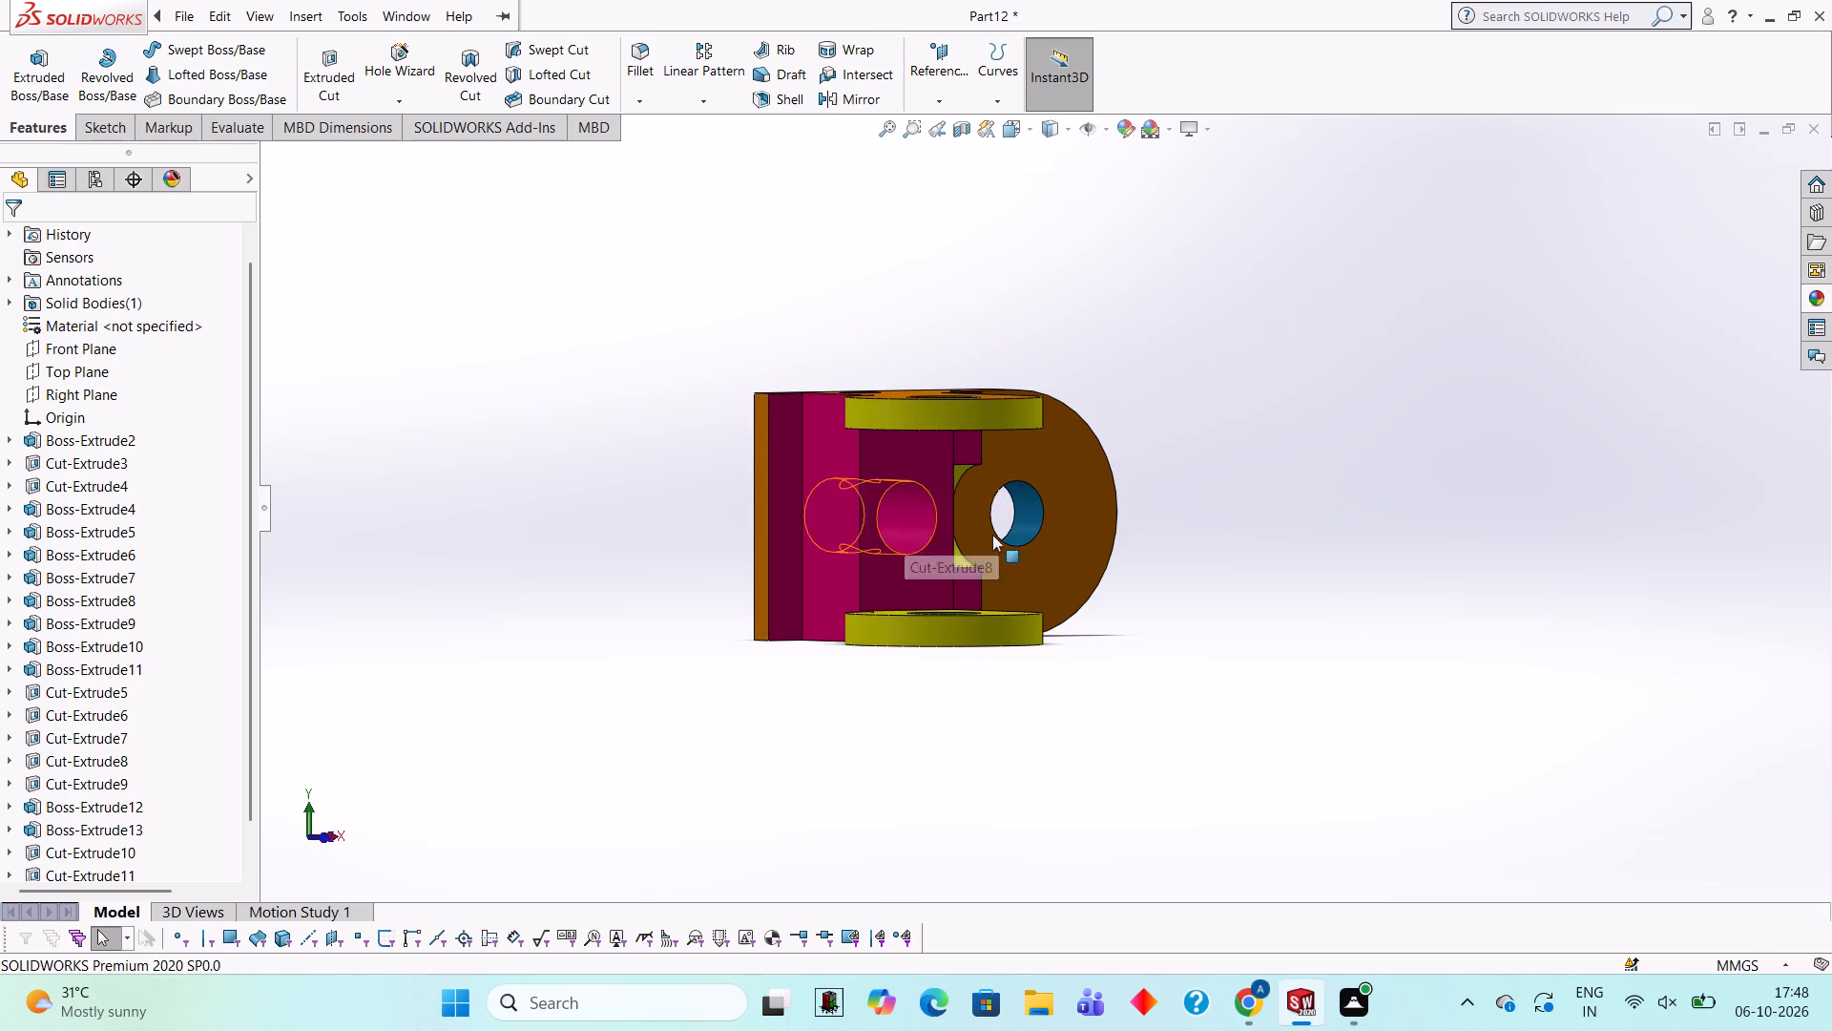
middle_drag(1256, 517, 1243, 513)
middle_drag(1104, 593, 1227, 631)
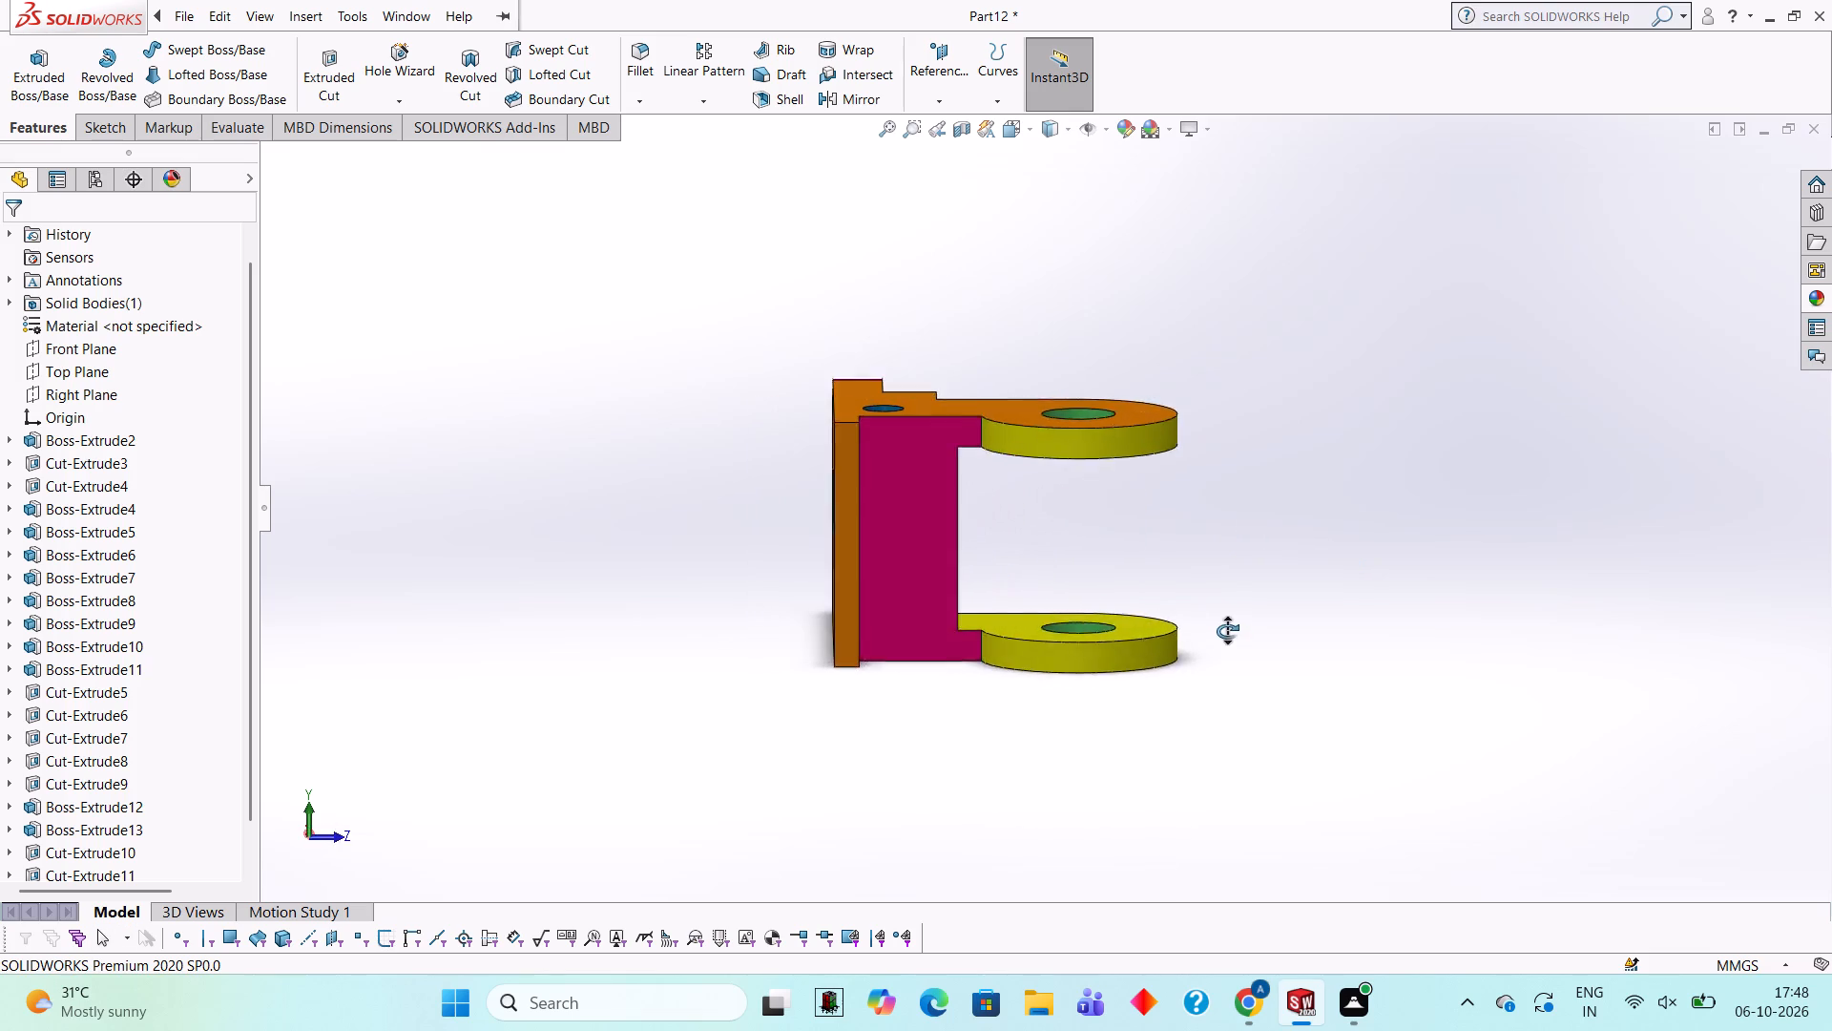
middle_drag(1227, 631, 1145, 542)
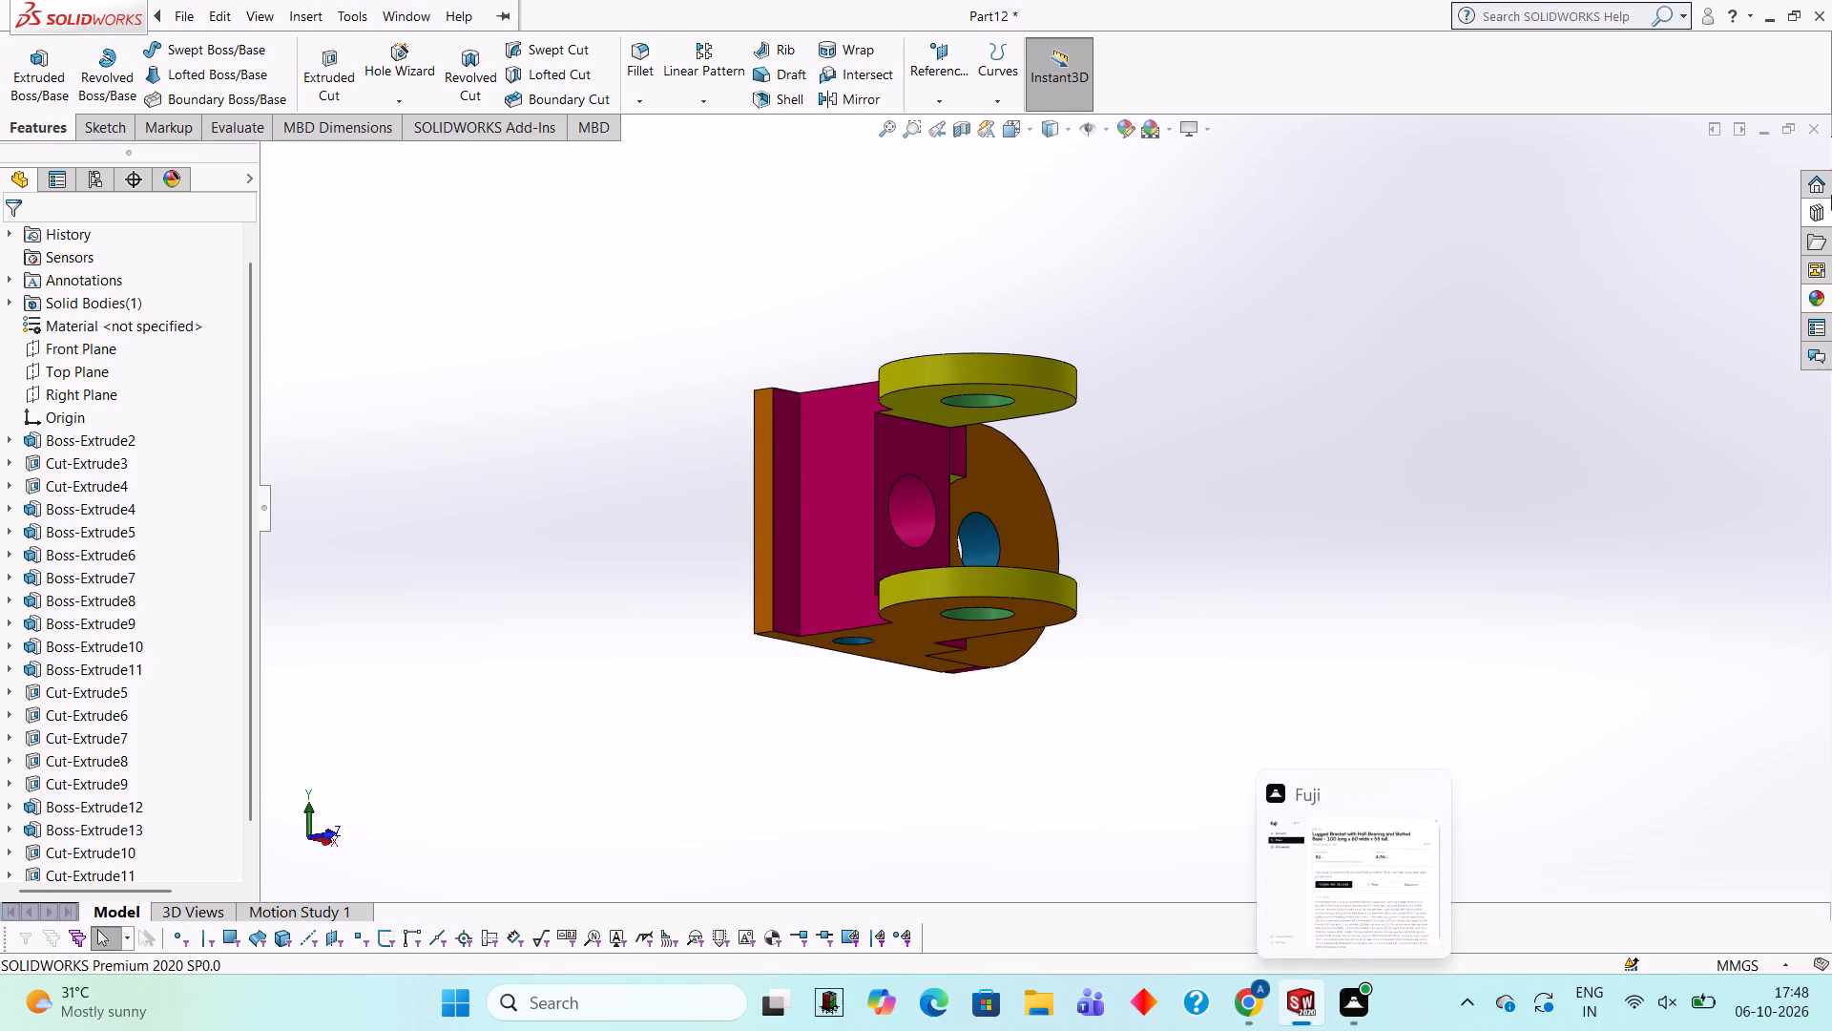
click(1820, 294)
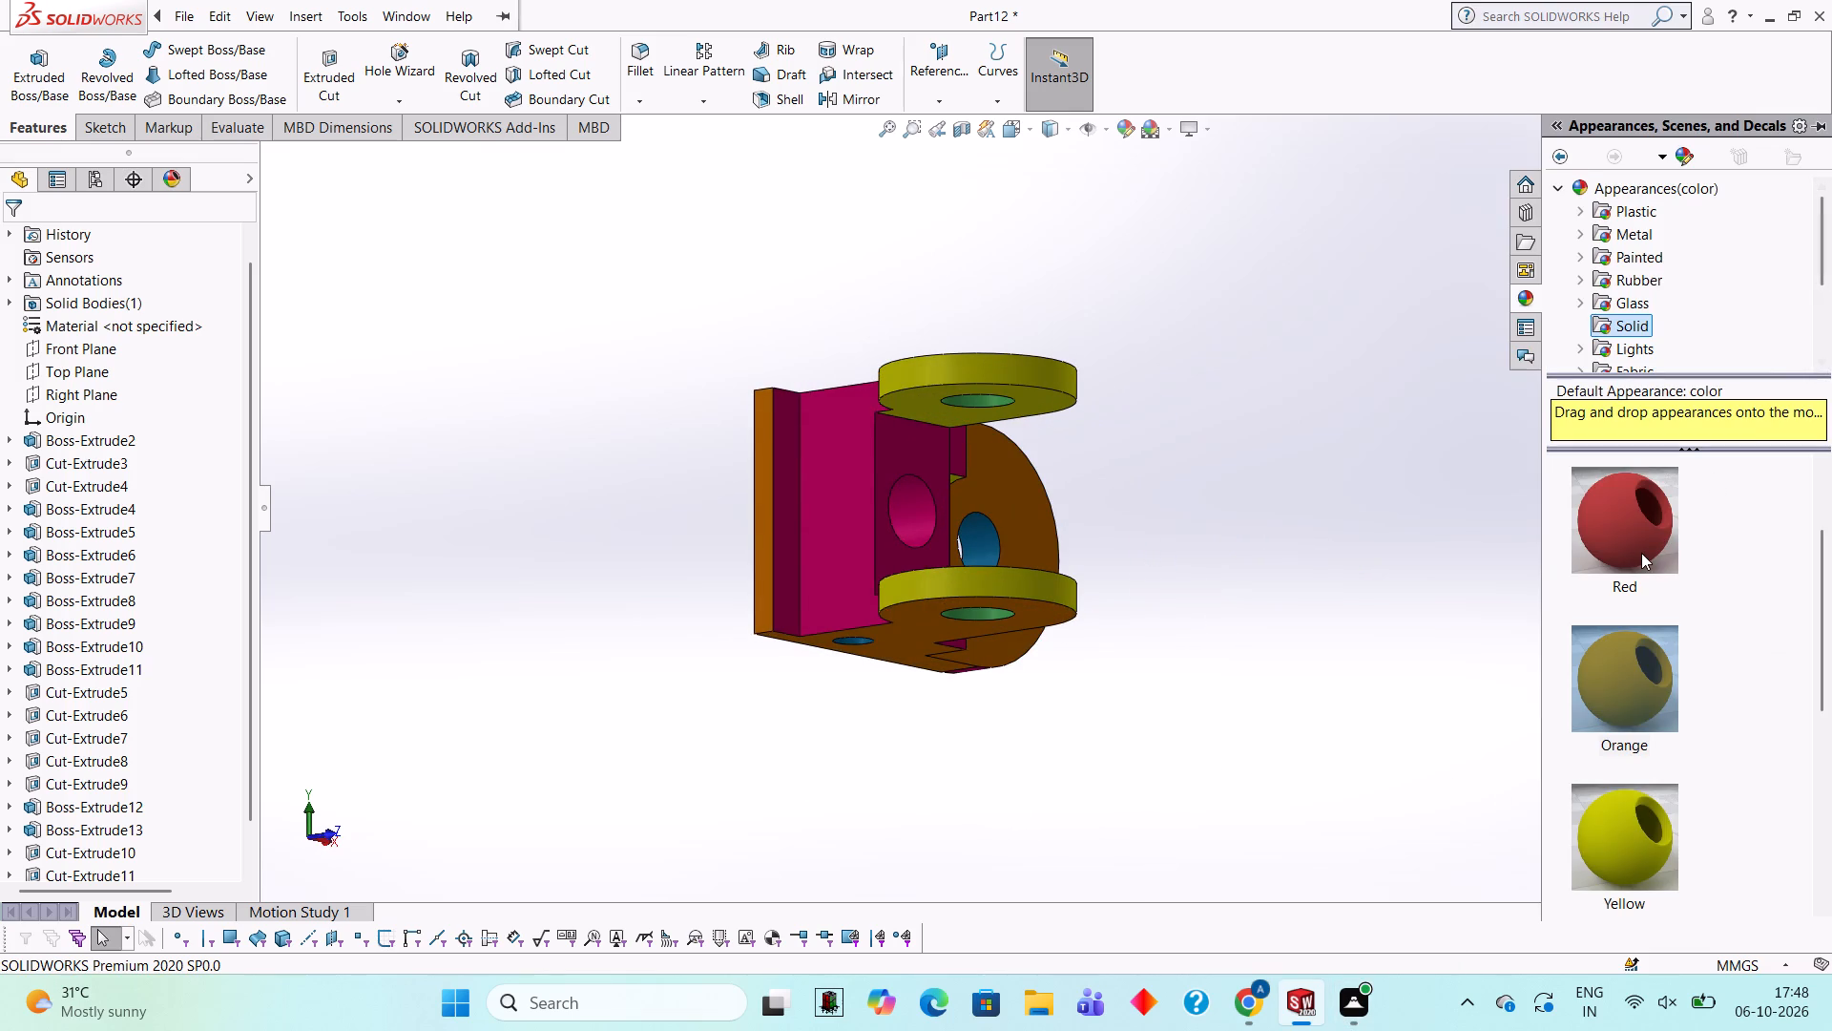
scroll(1641, 549, down, 1)
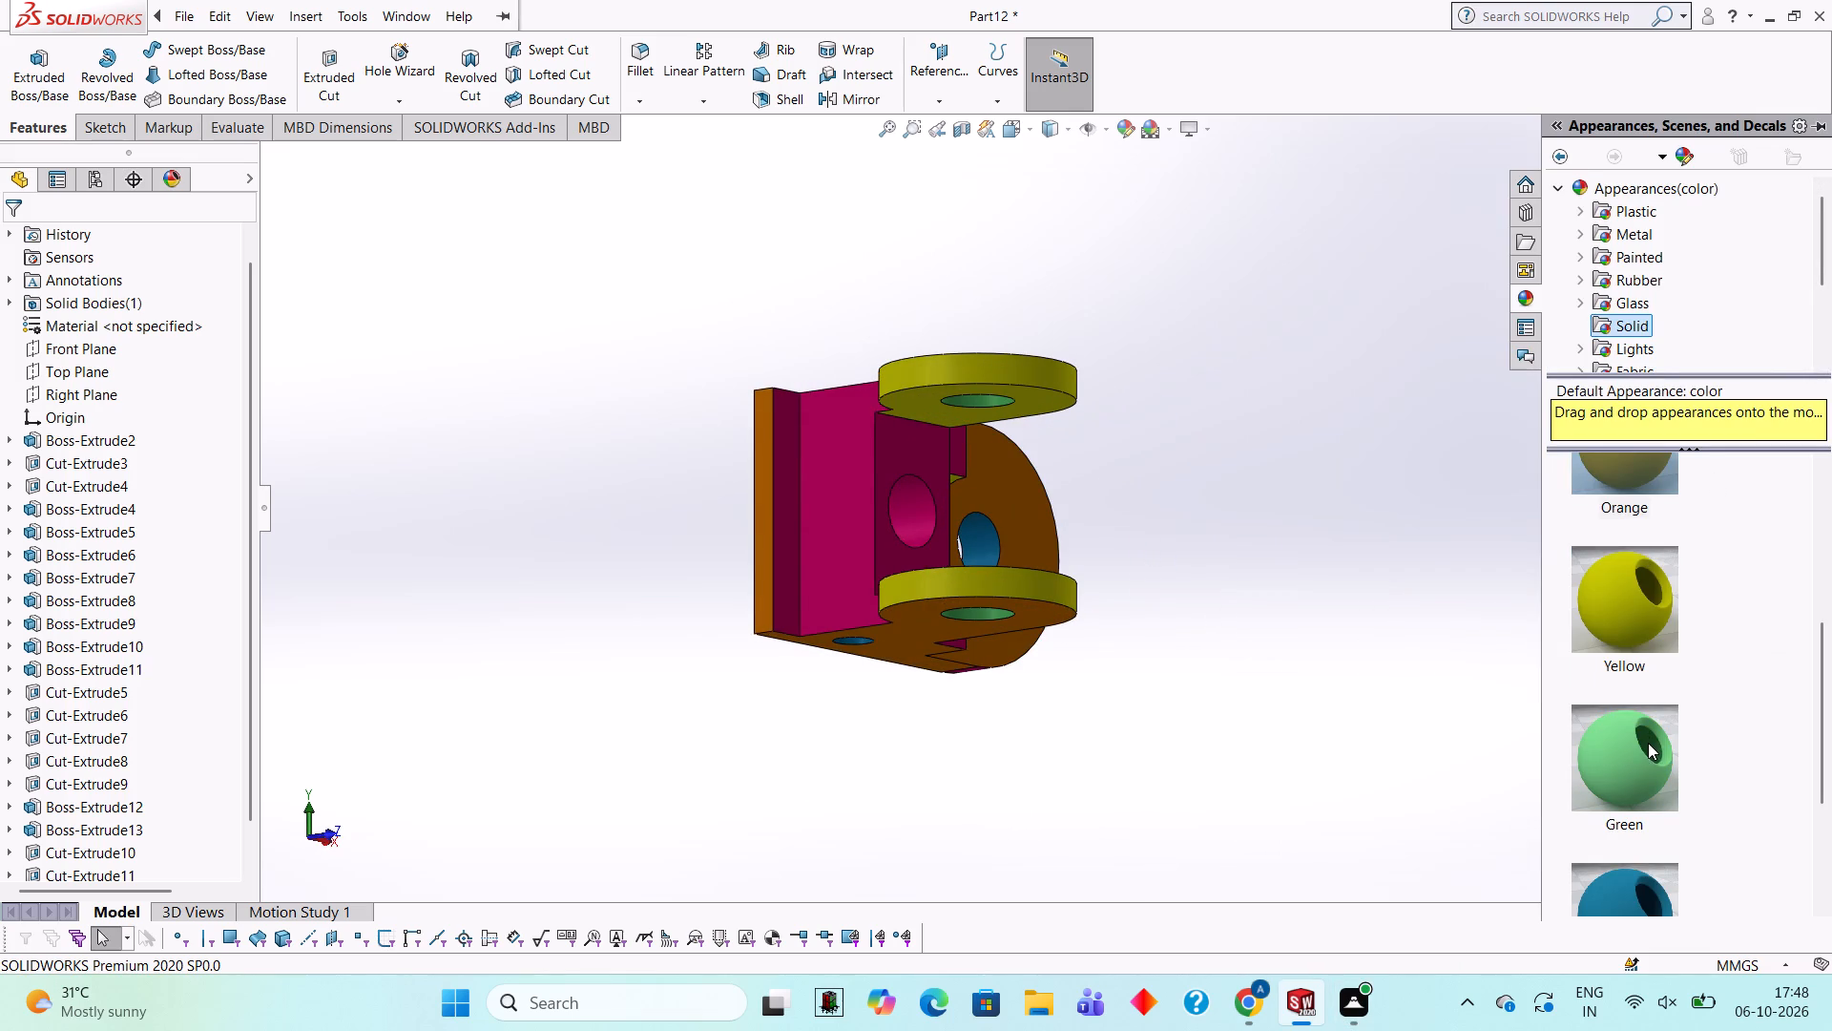
drag(1648, 743, 857, 471)
click(857, 471)
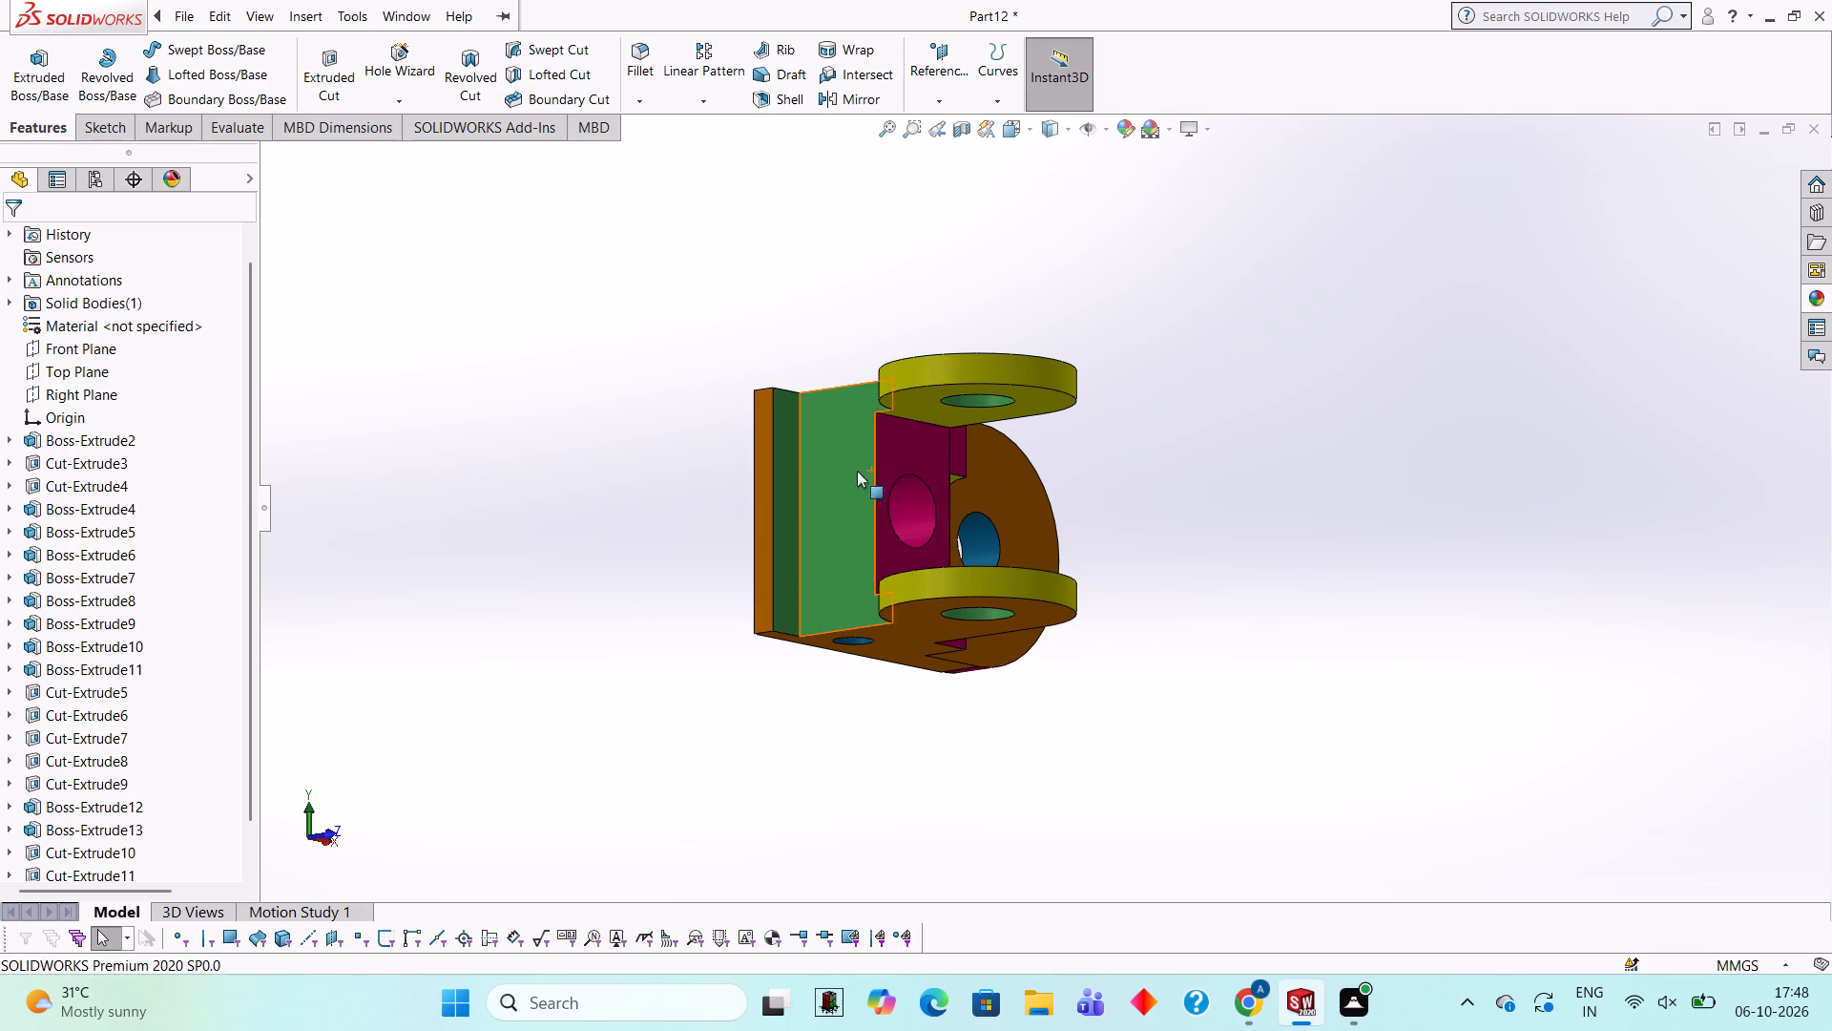
Examine the recoloured bracket from the side and the recess end, including the rear step, lugs and rounded end.
middle_drag(1259, 567, 1147, 454)
middle_drag(1339, 711, 1345, 627)
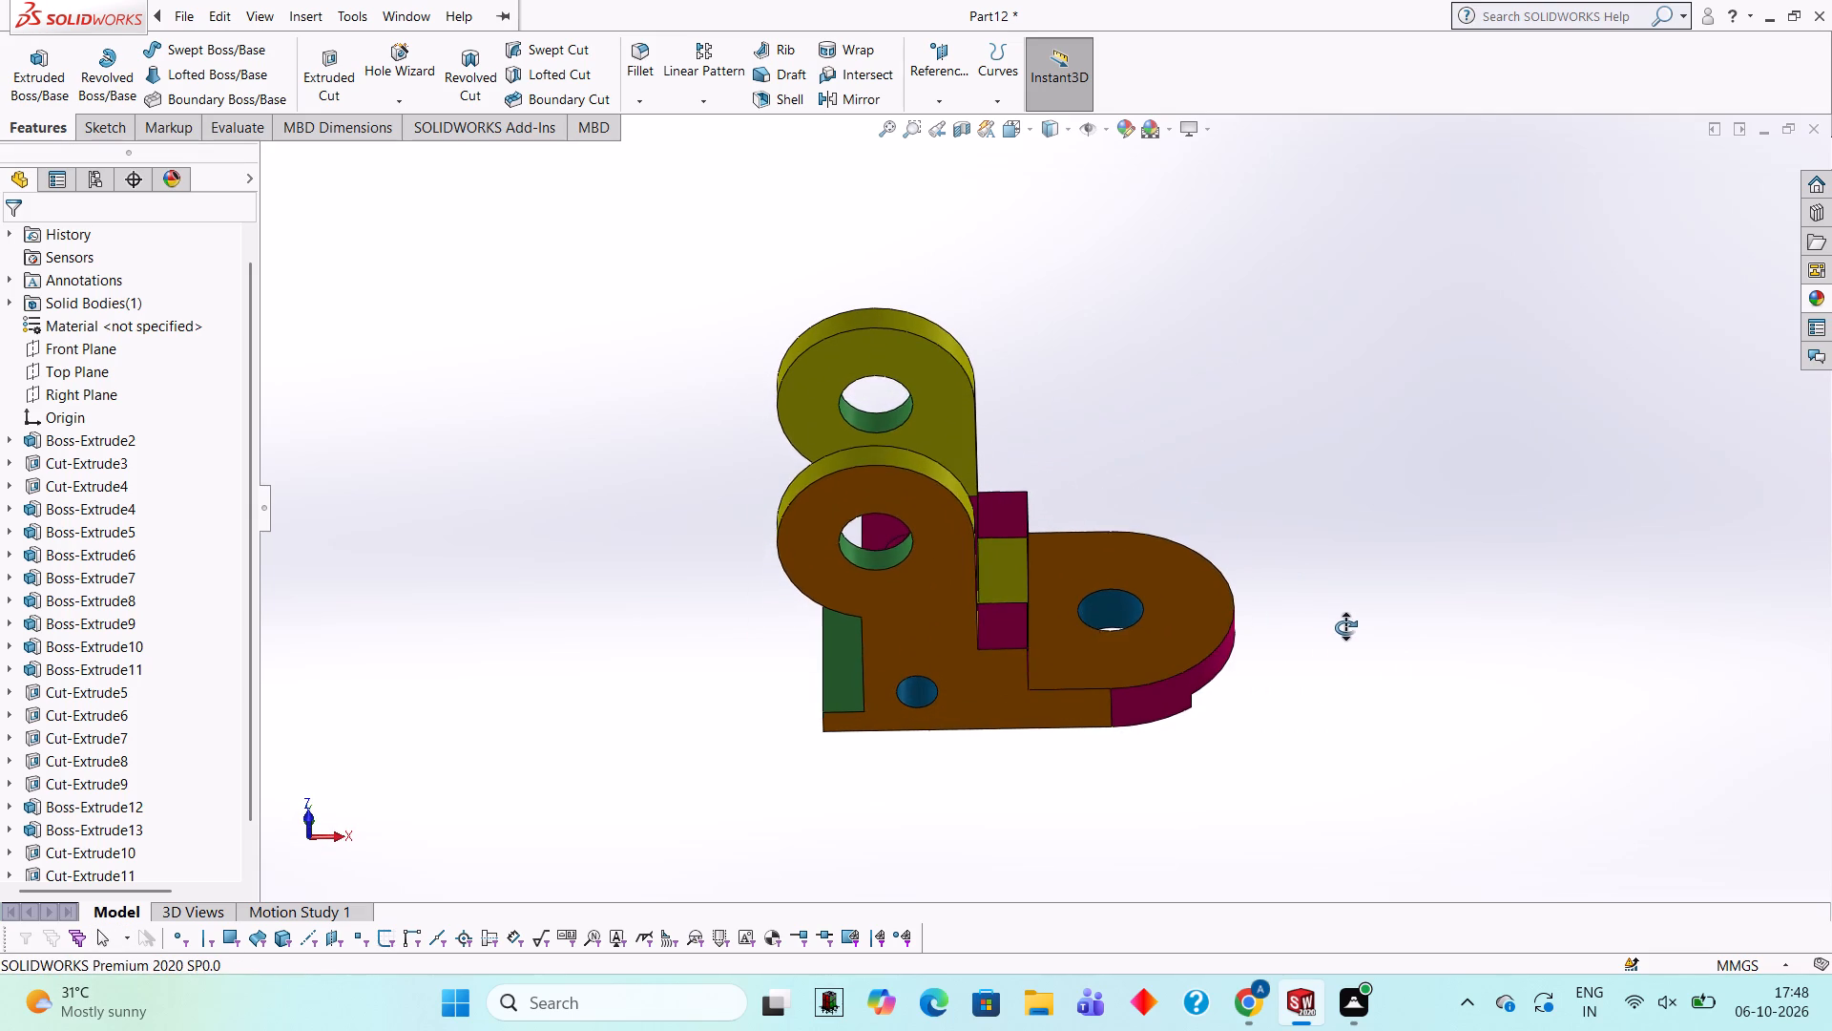
middle_drag(1345, 627, 1343, 621)
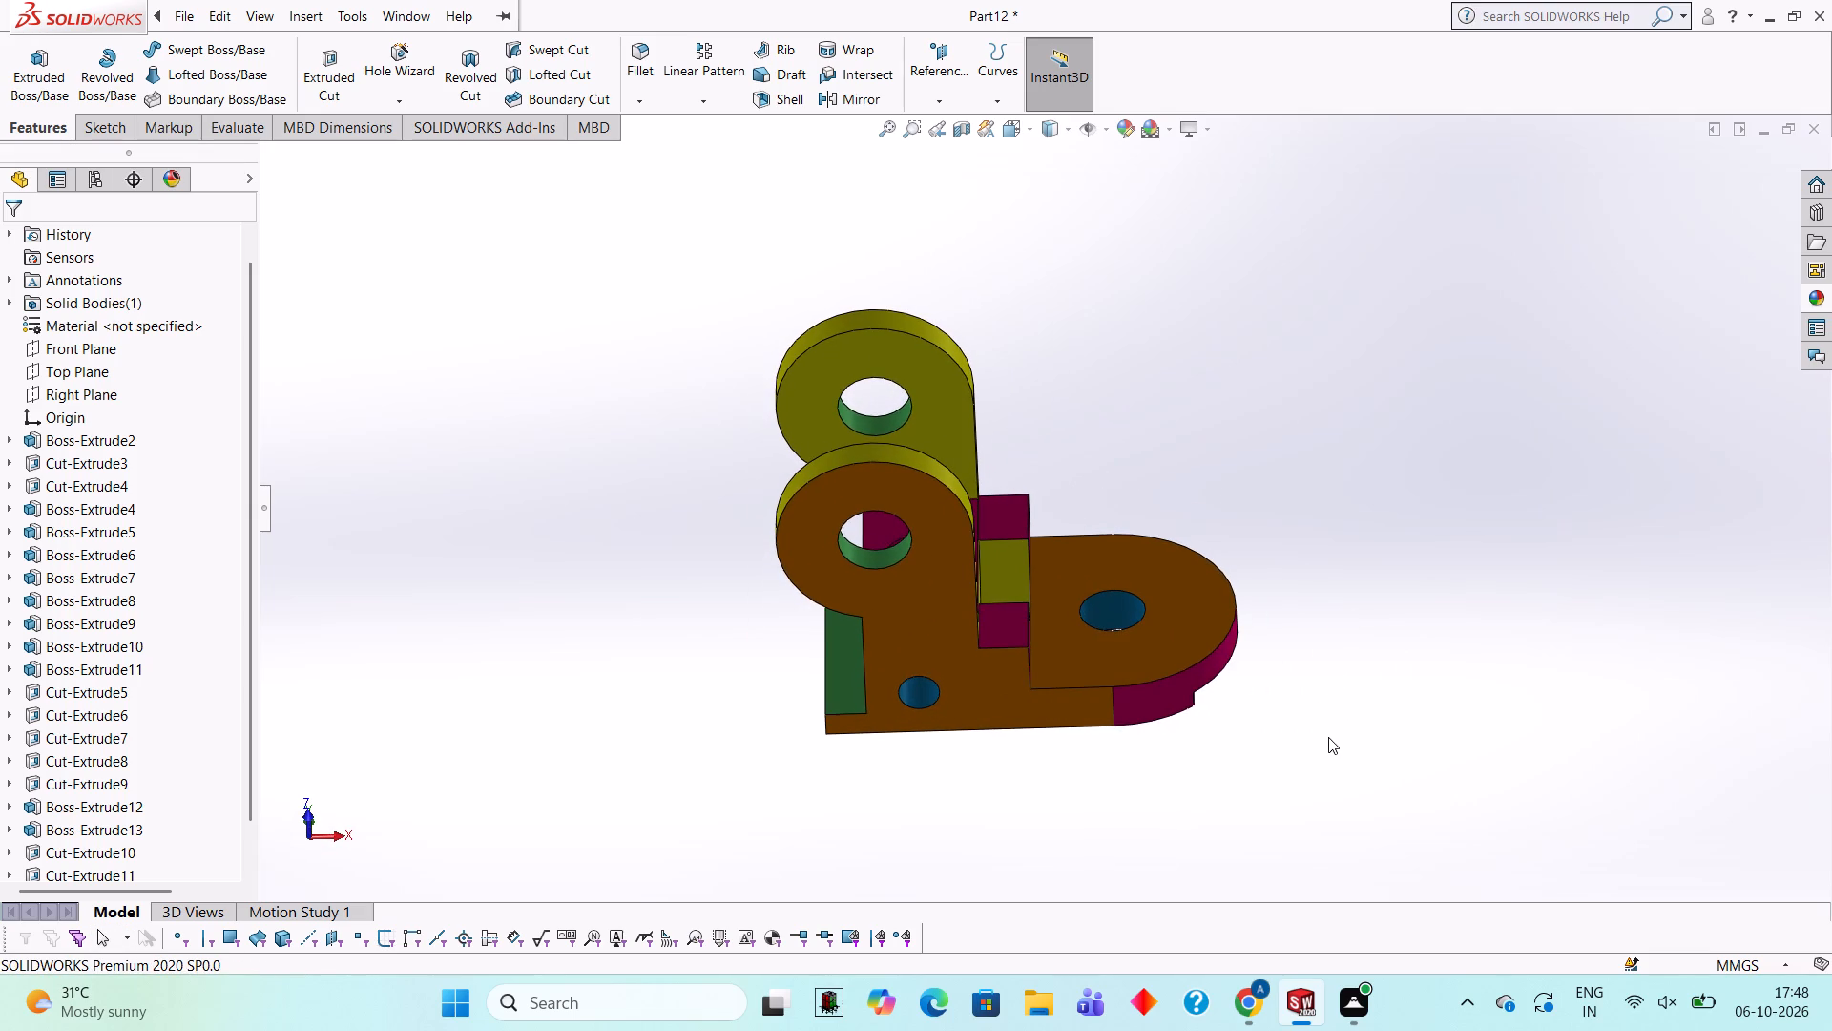
middle_drag(1343, 514, 1335, 663)
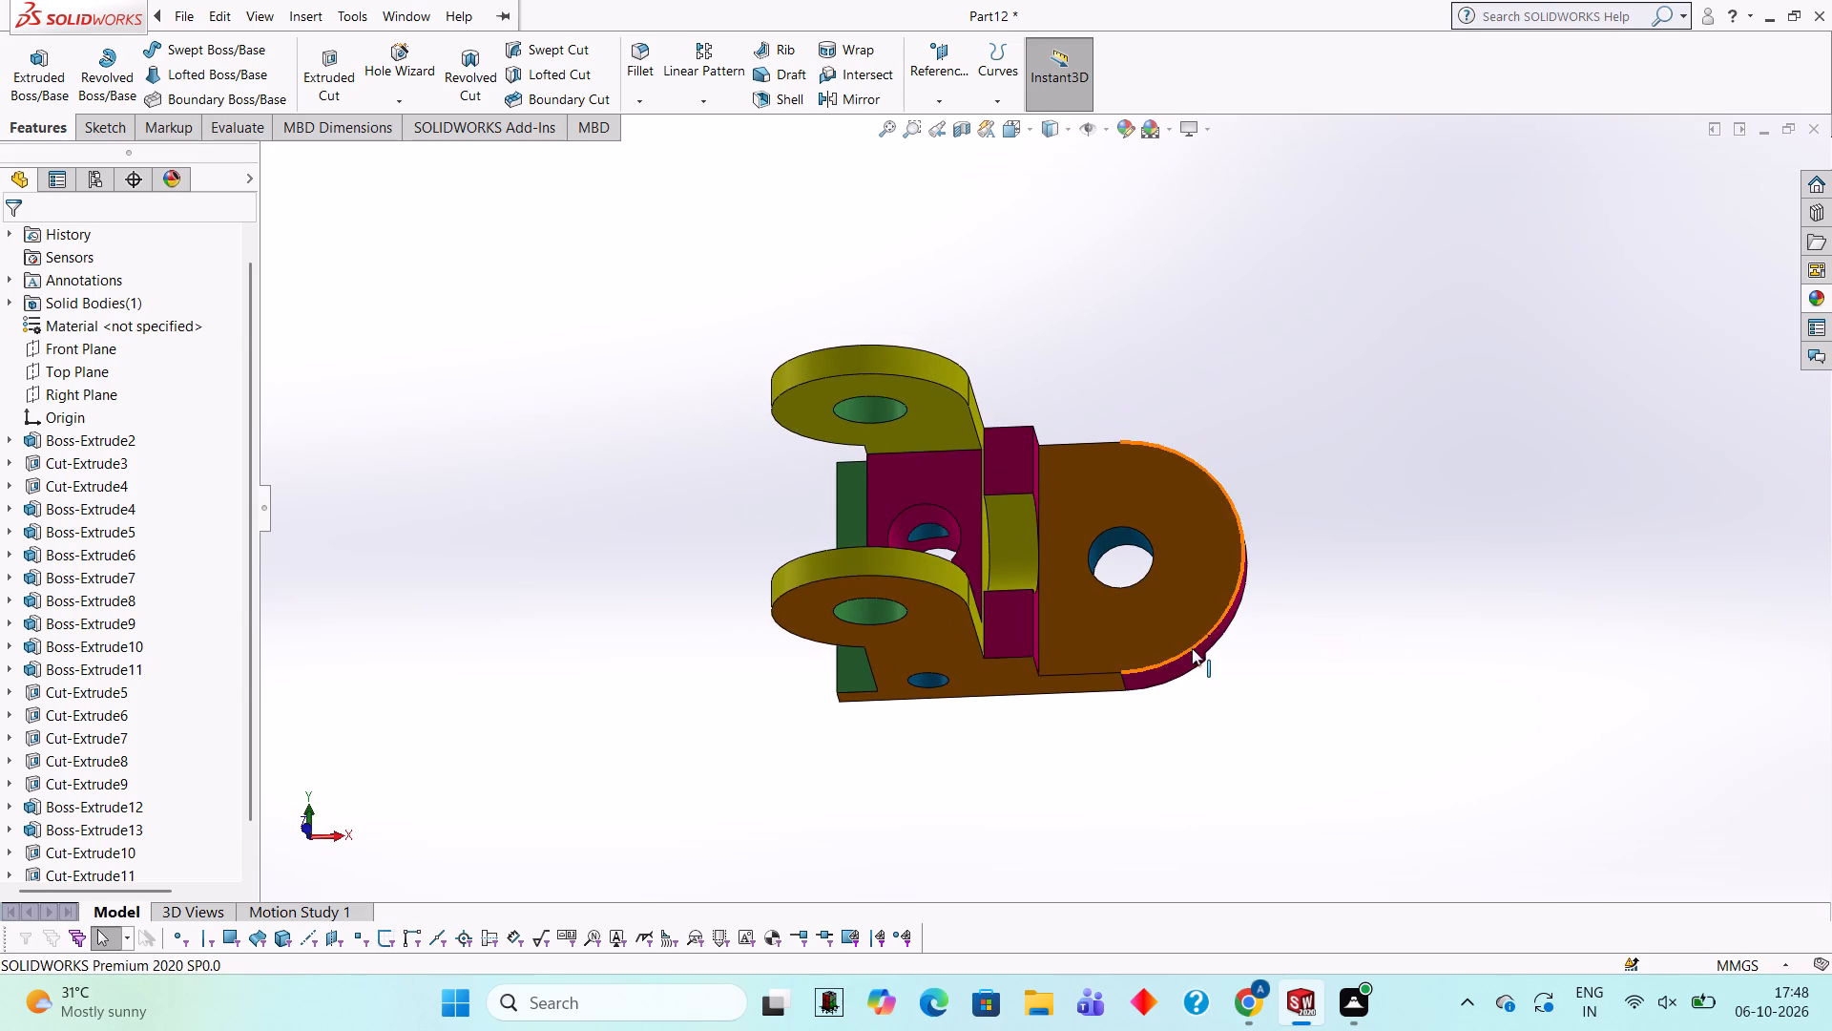
middle_drag(1244, 675, 1198, 680)
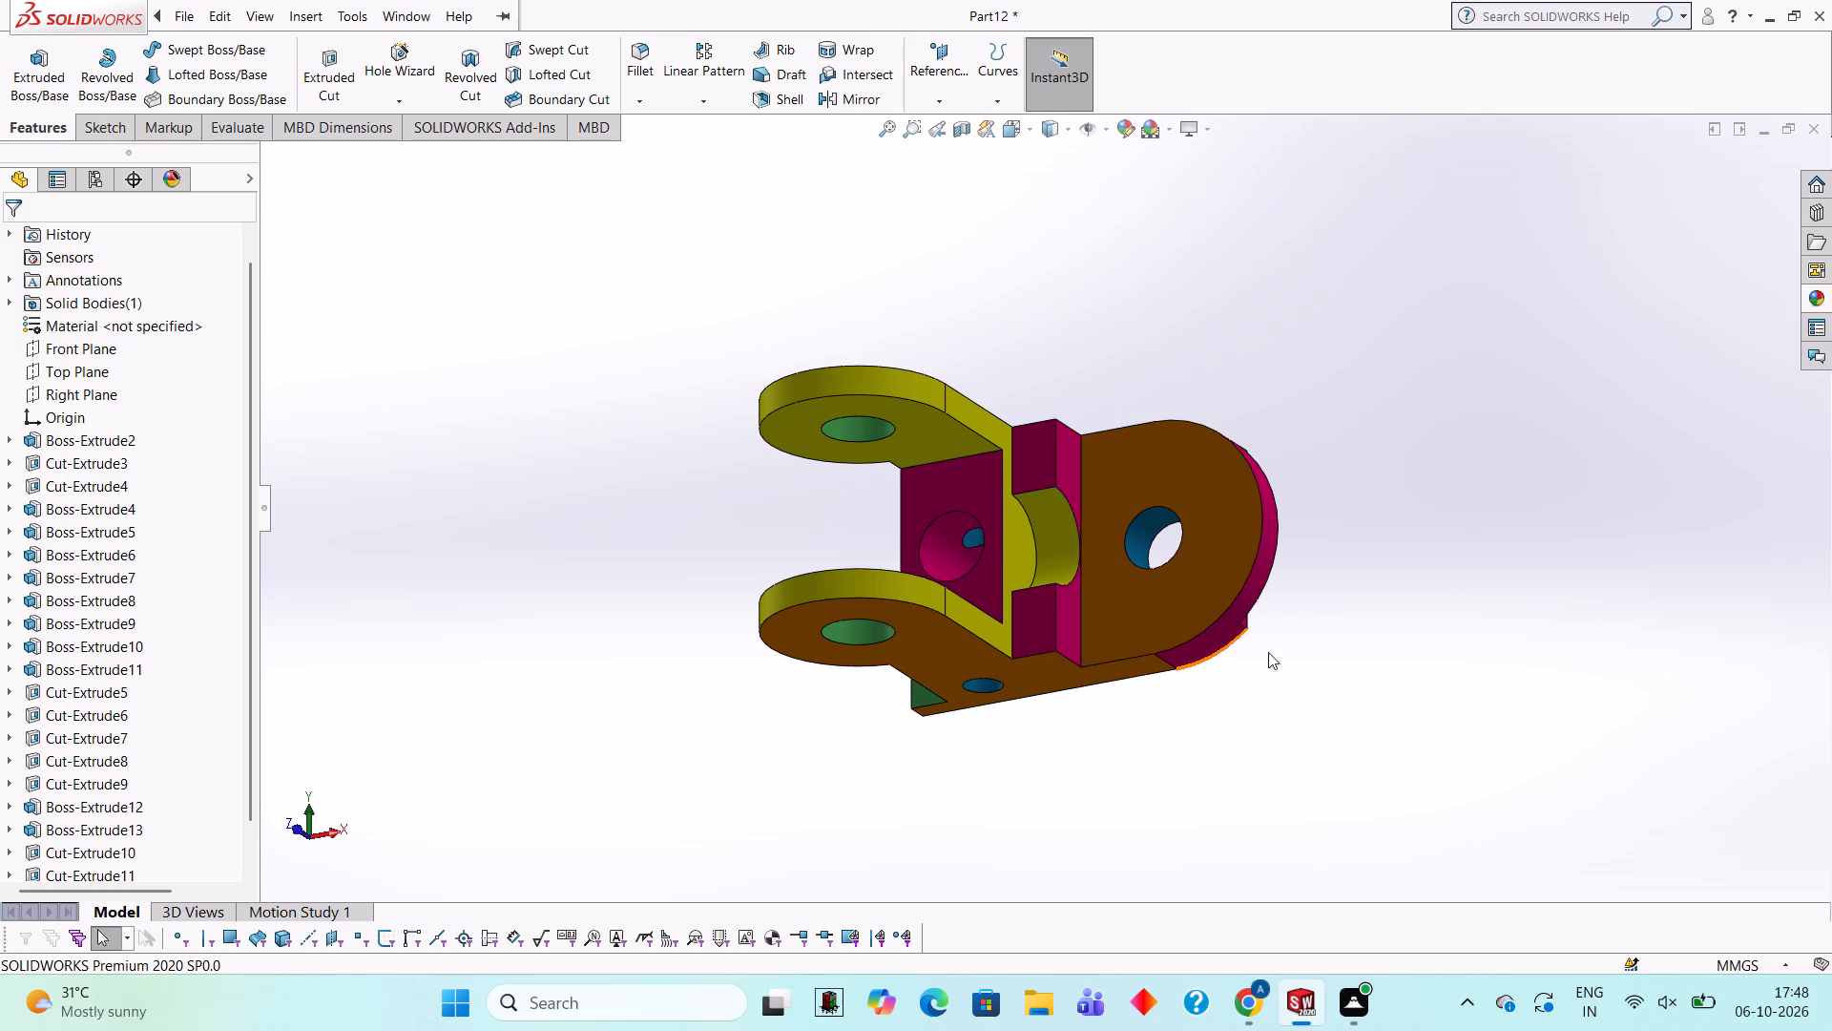
scroll(1369, 514, down, 1)
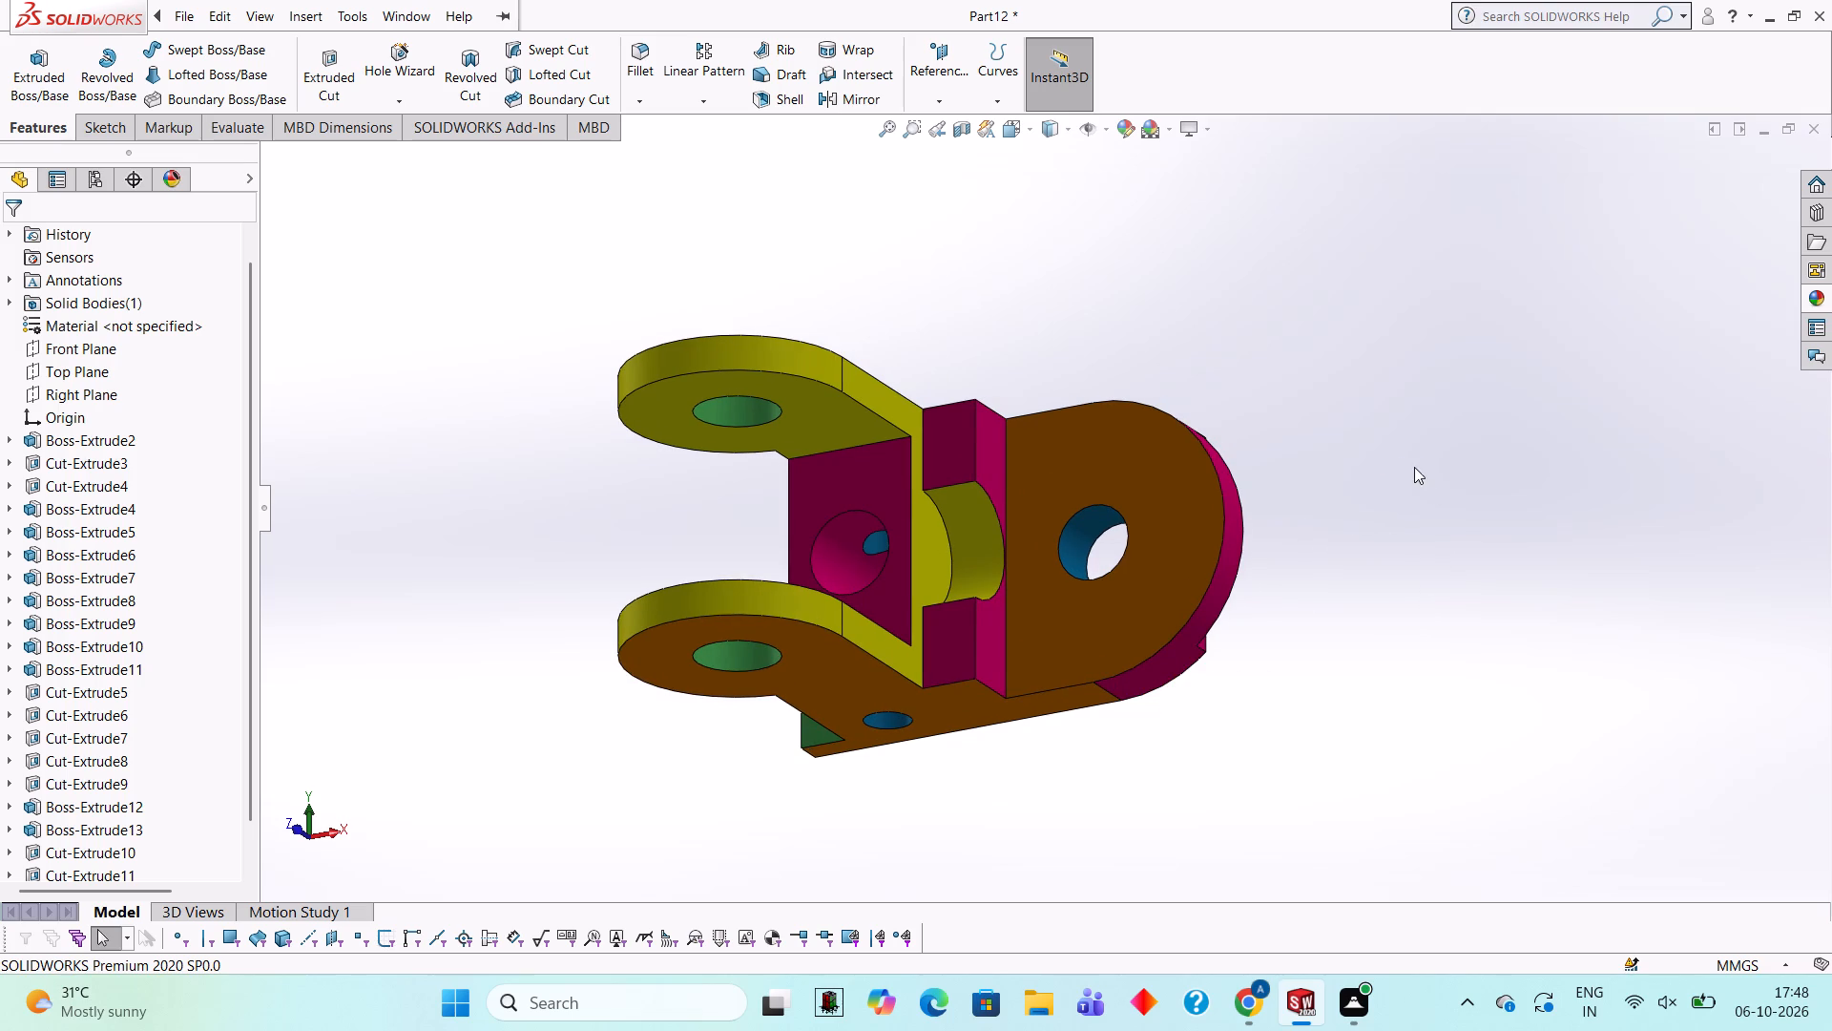
middle_drag(1414, 467, 1372, 469)
scroll(1114, 409, down, 1)
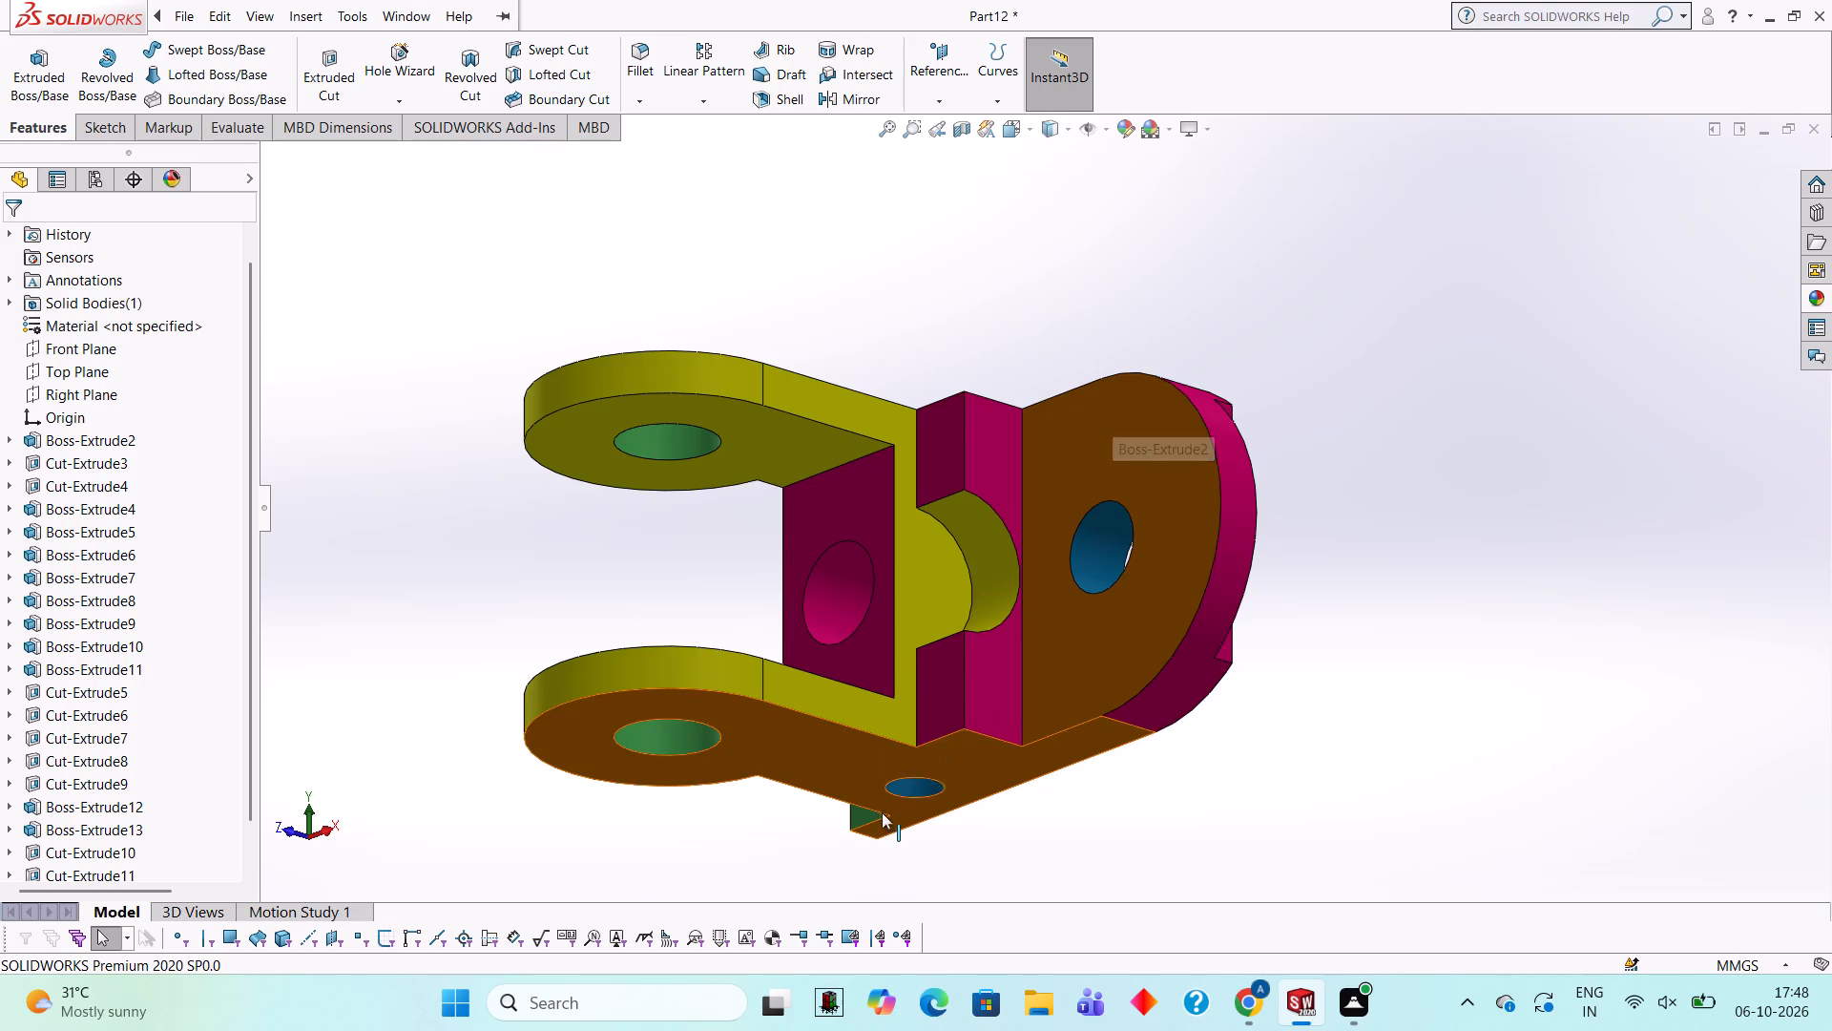
scroll(882, 813, up, 1)
scroll(881, 814, down, 1)
scroll(1170, 579, up, 1)
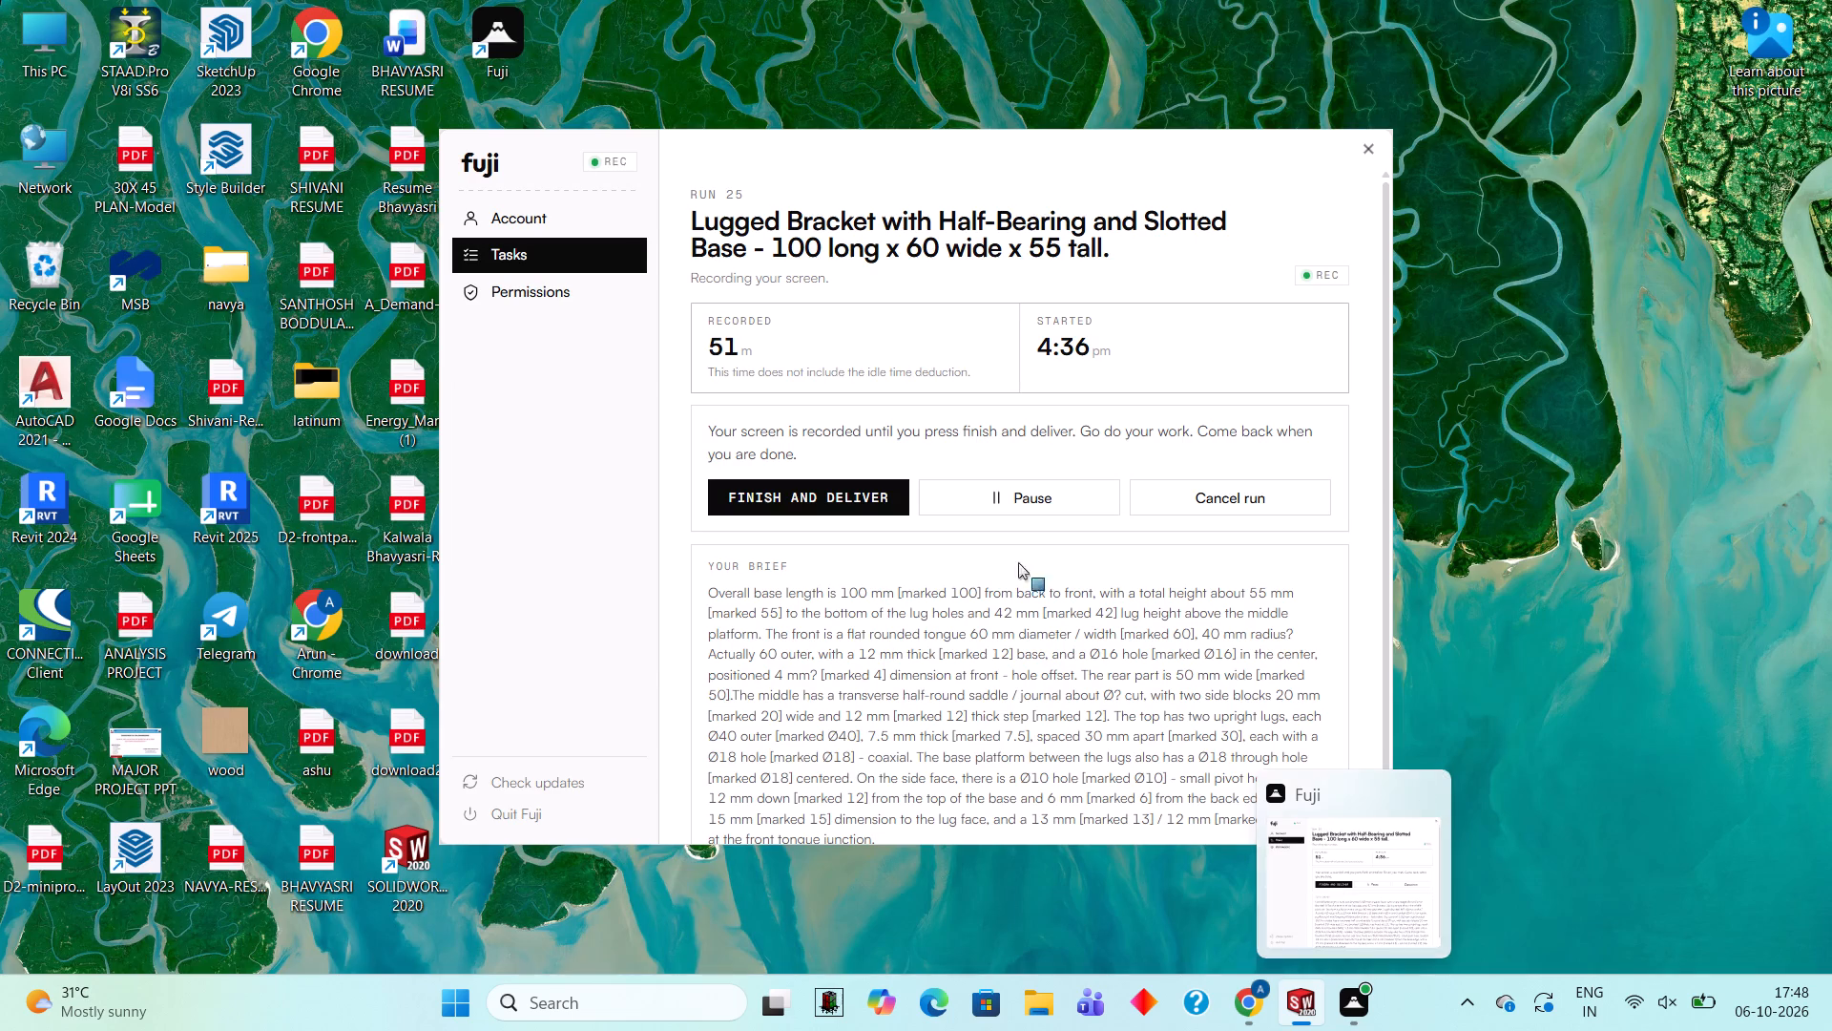
Inspect the coloured bracket all round for a final check of its lugs, holes, semicircular recess, rear step and rounded end.
middle_drag(1312, 499, 1361, 431)
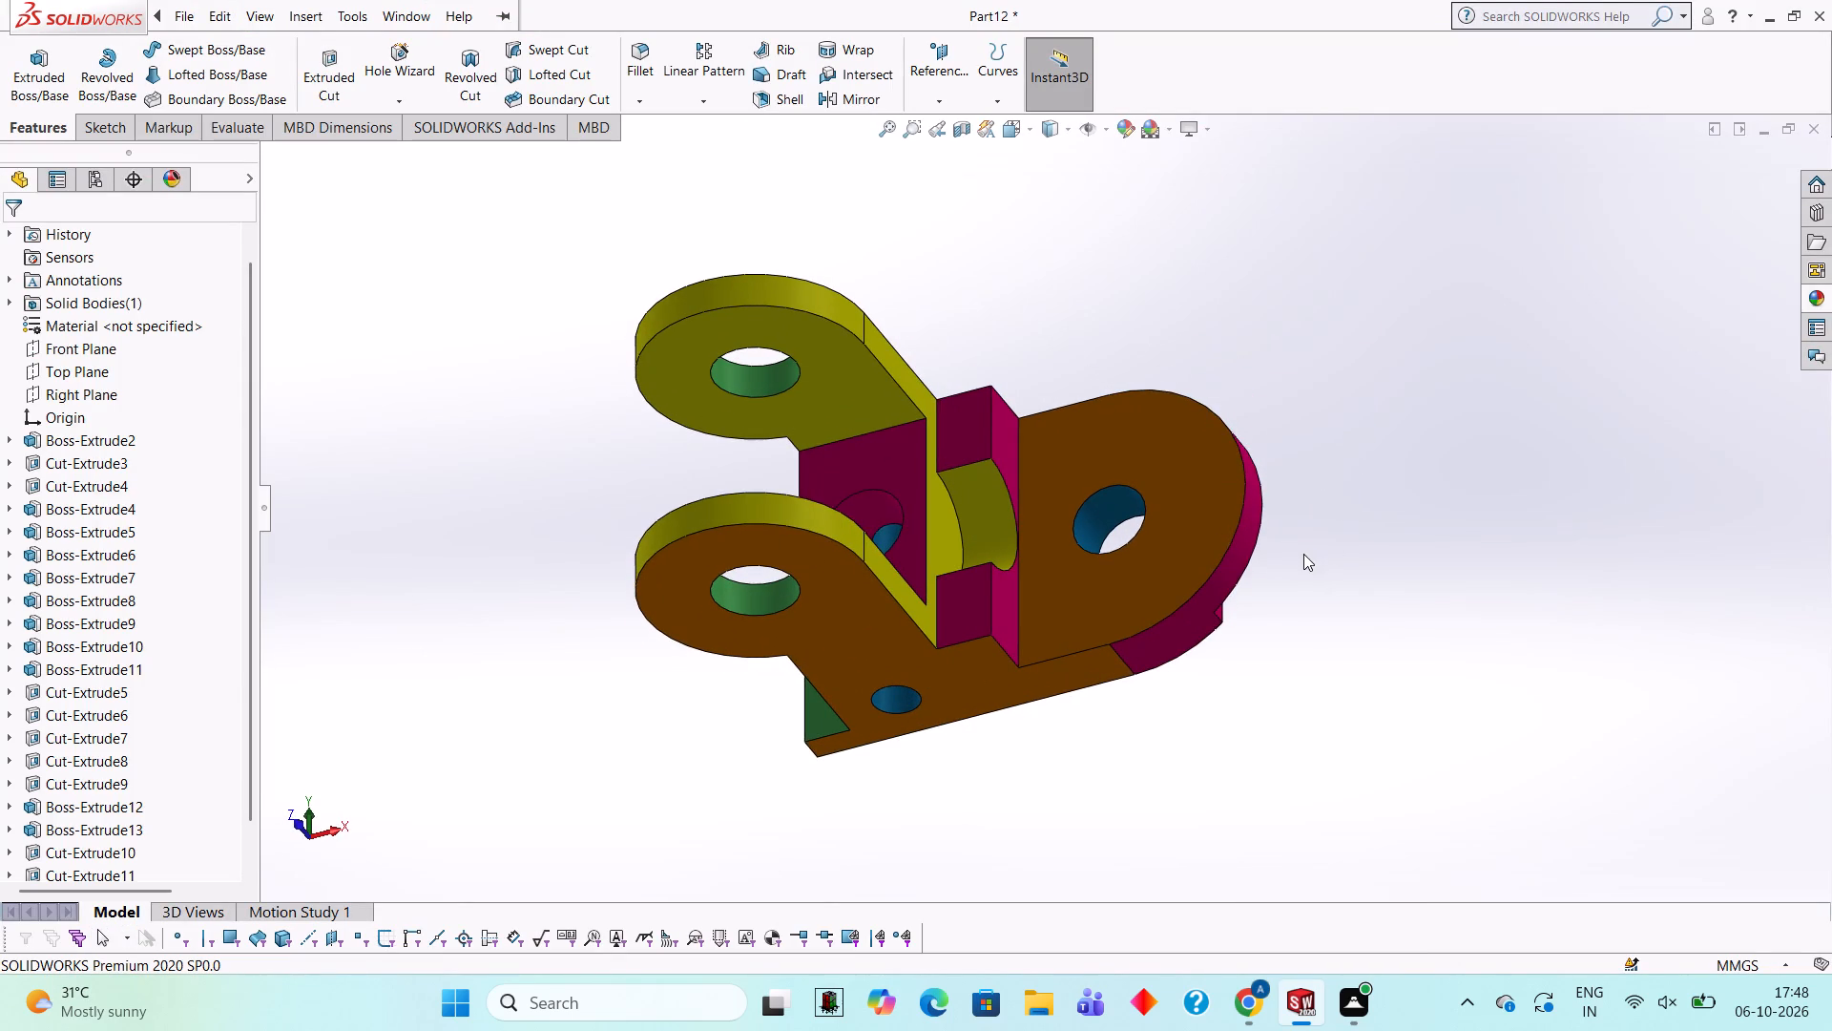
middle_drag(1303, 625, 1295, 618)
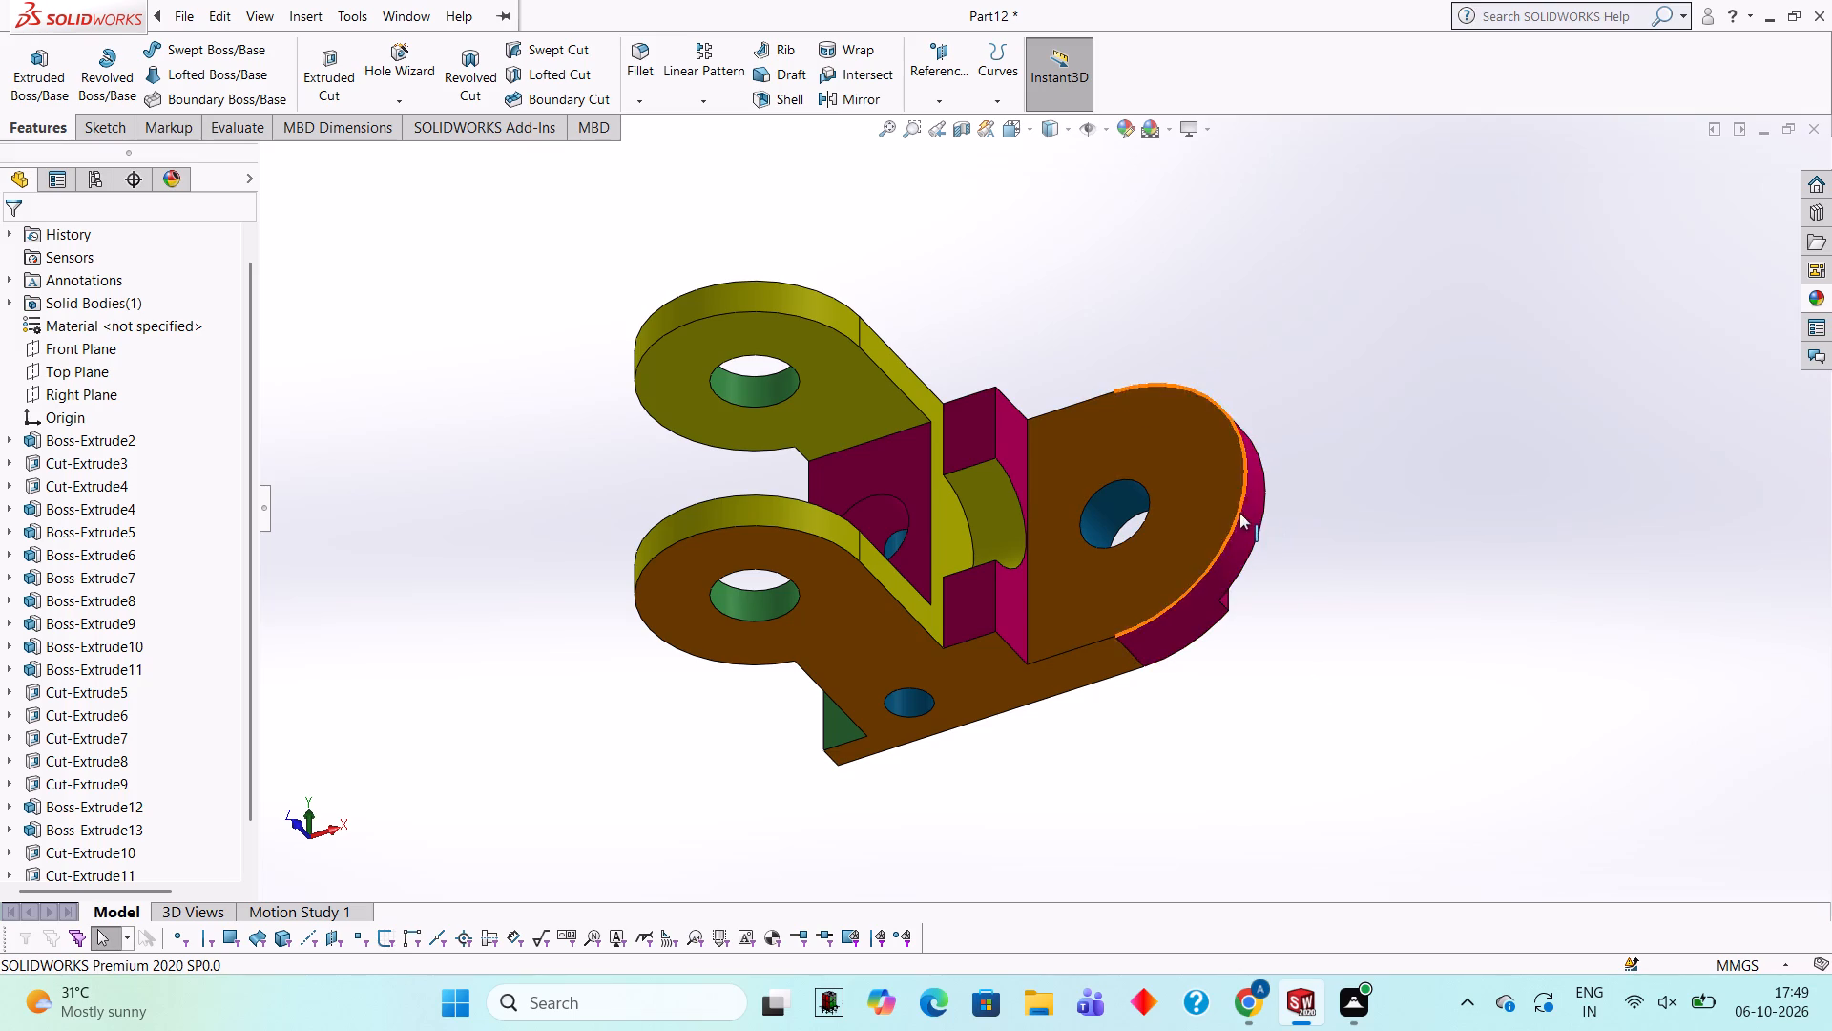
middle_drag(1311, 432, 1261, 502)
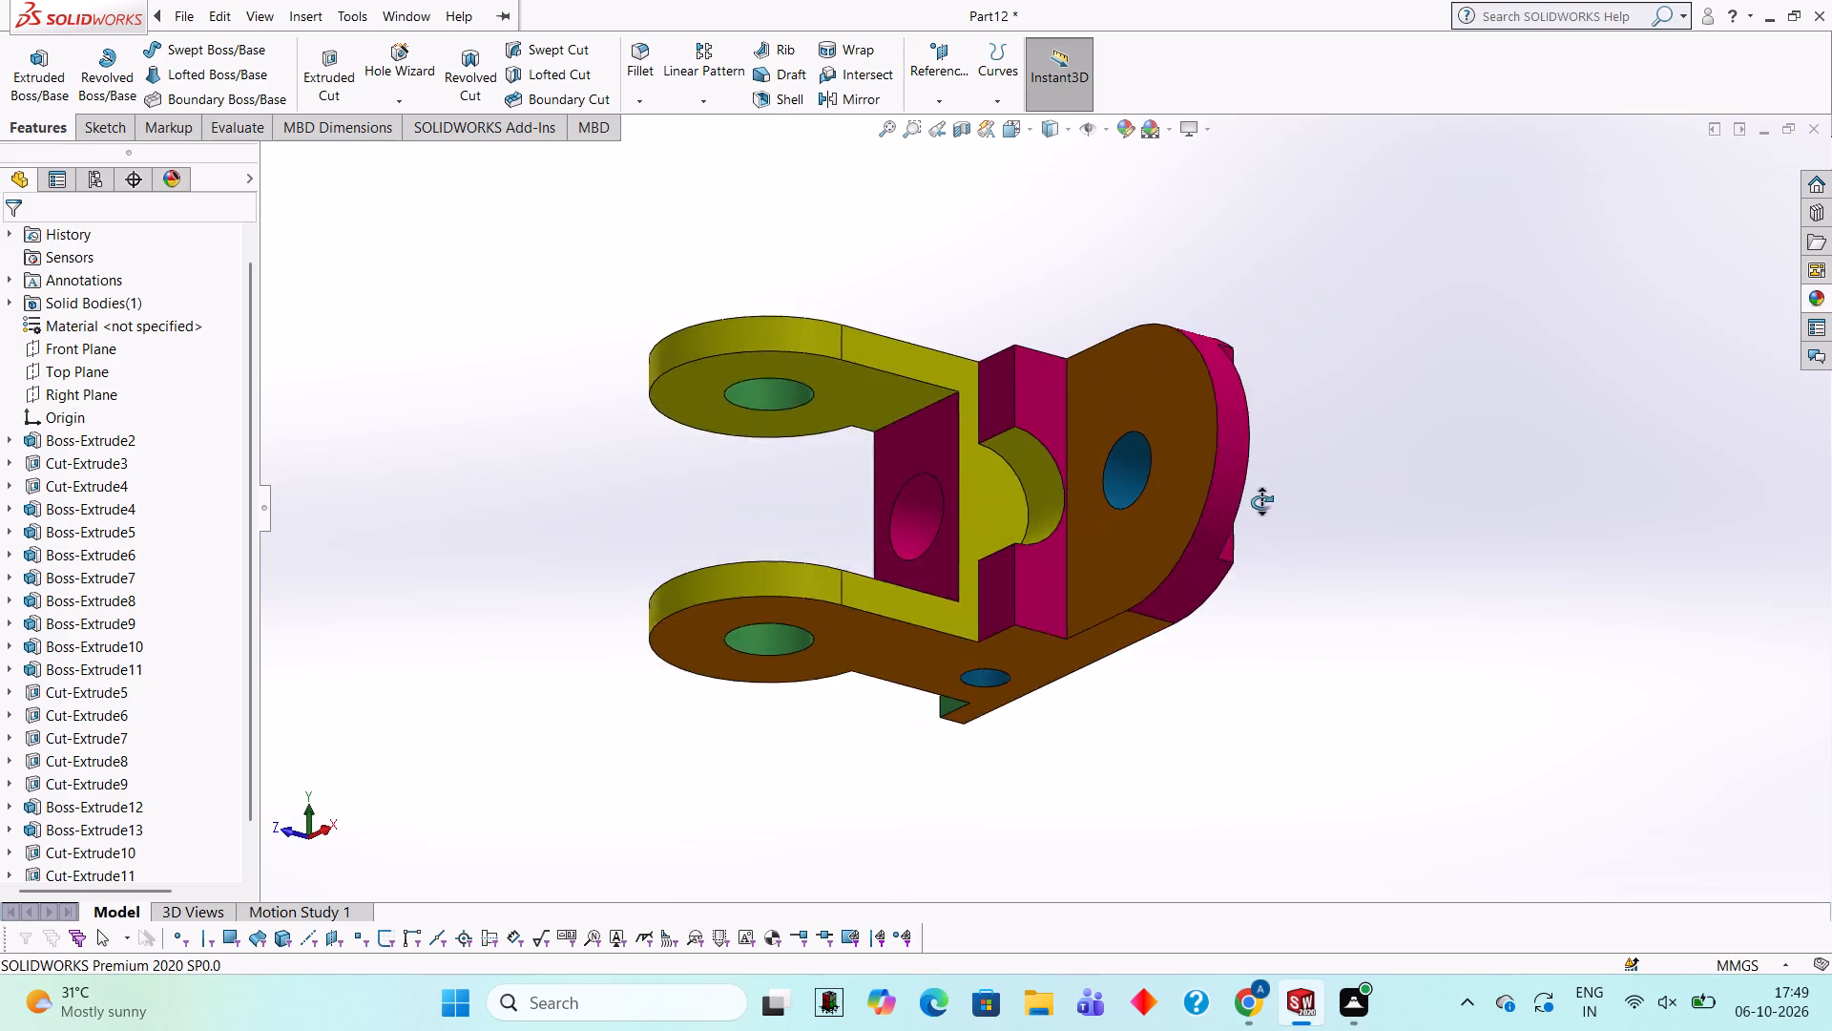
middle_drag(1261, 502, 1251, 583)
middle_drag(1030, 534, 1036, 421)
scroll(876, 560, down, 2)
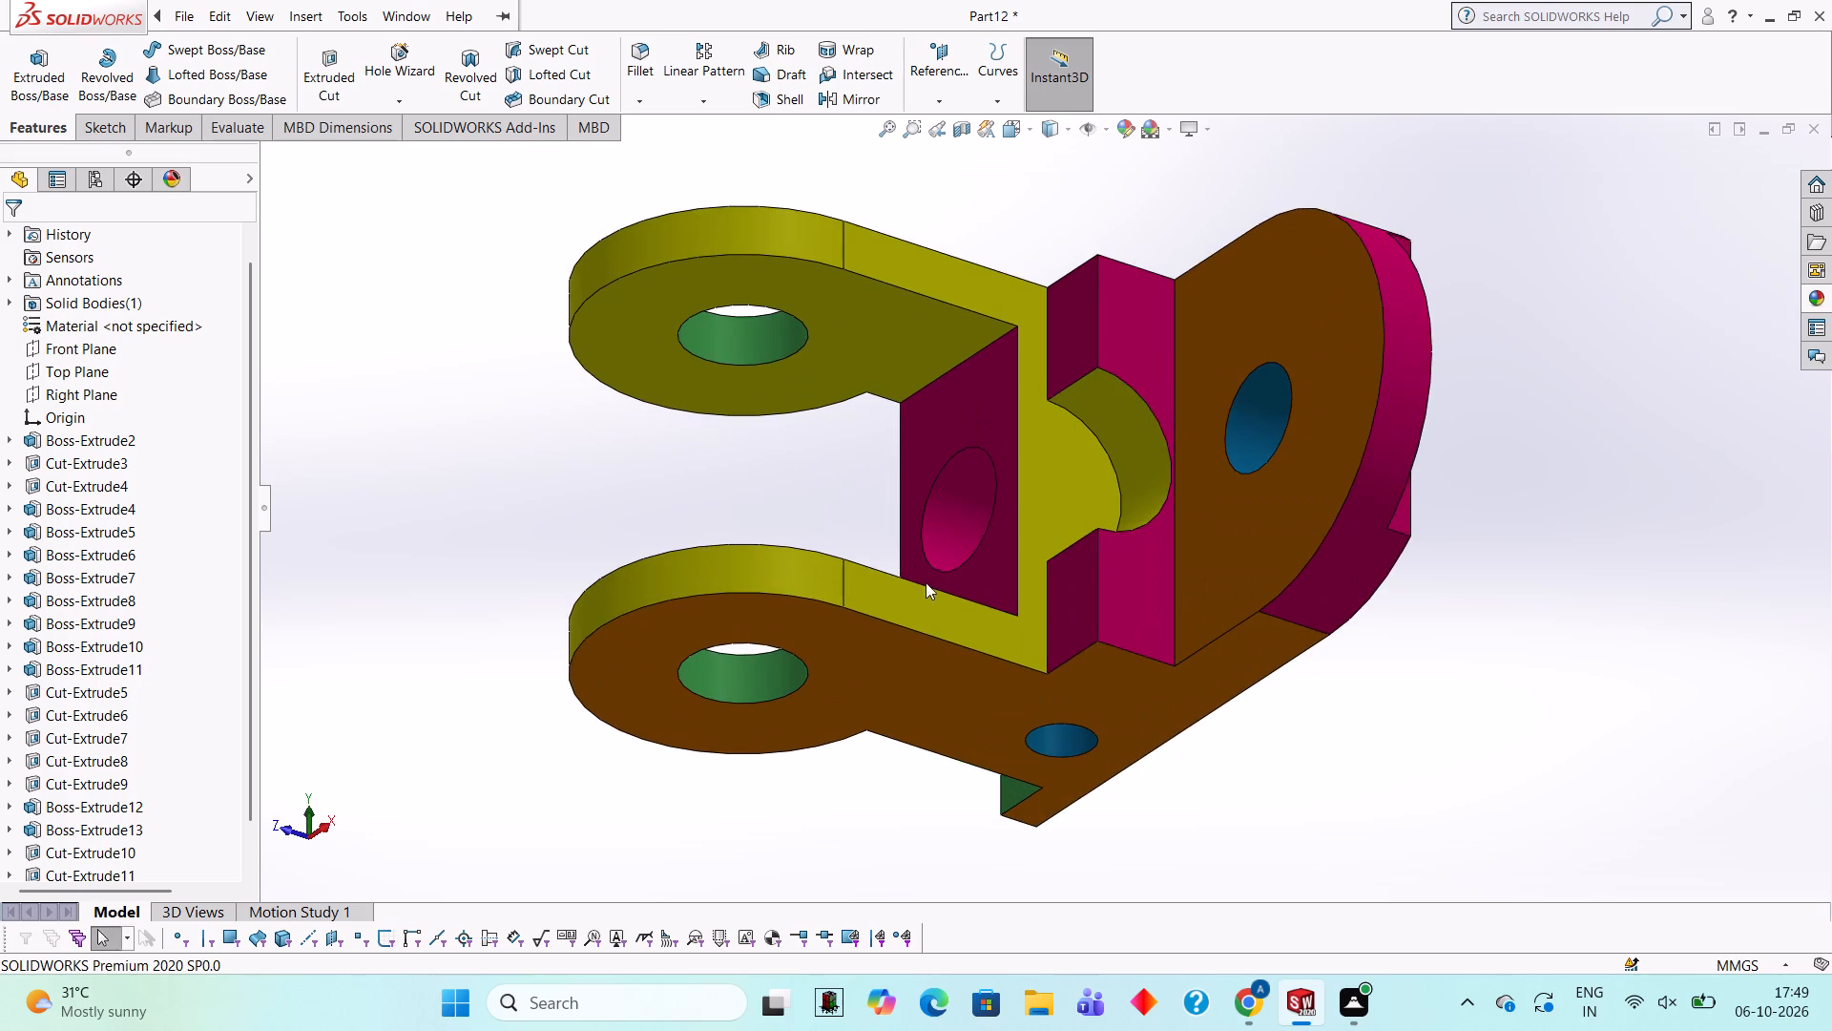
middle_drag(1084, 629, 1076, 568)
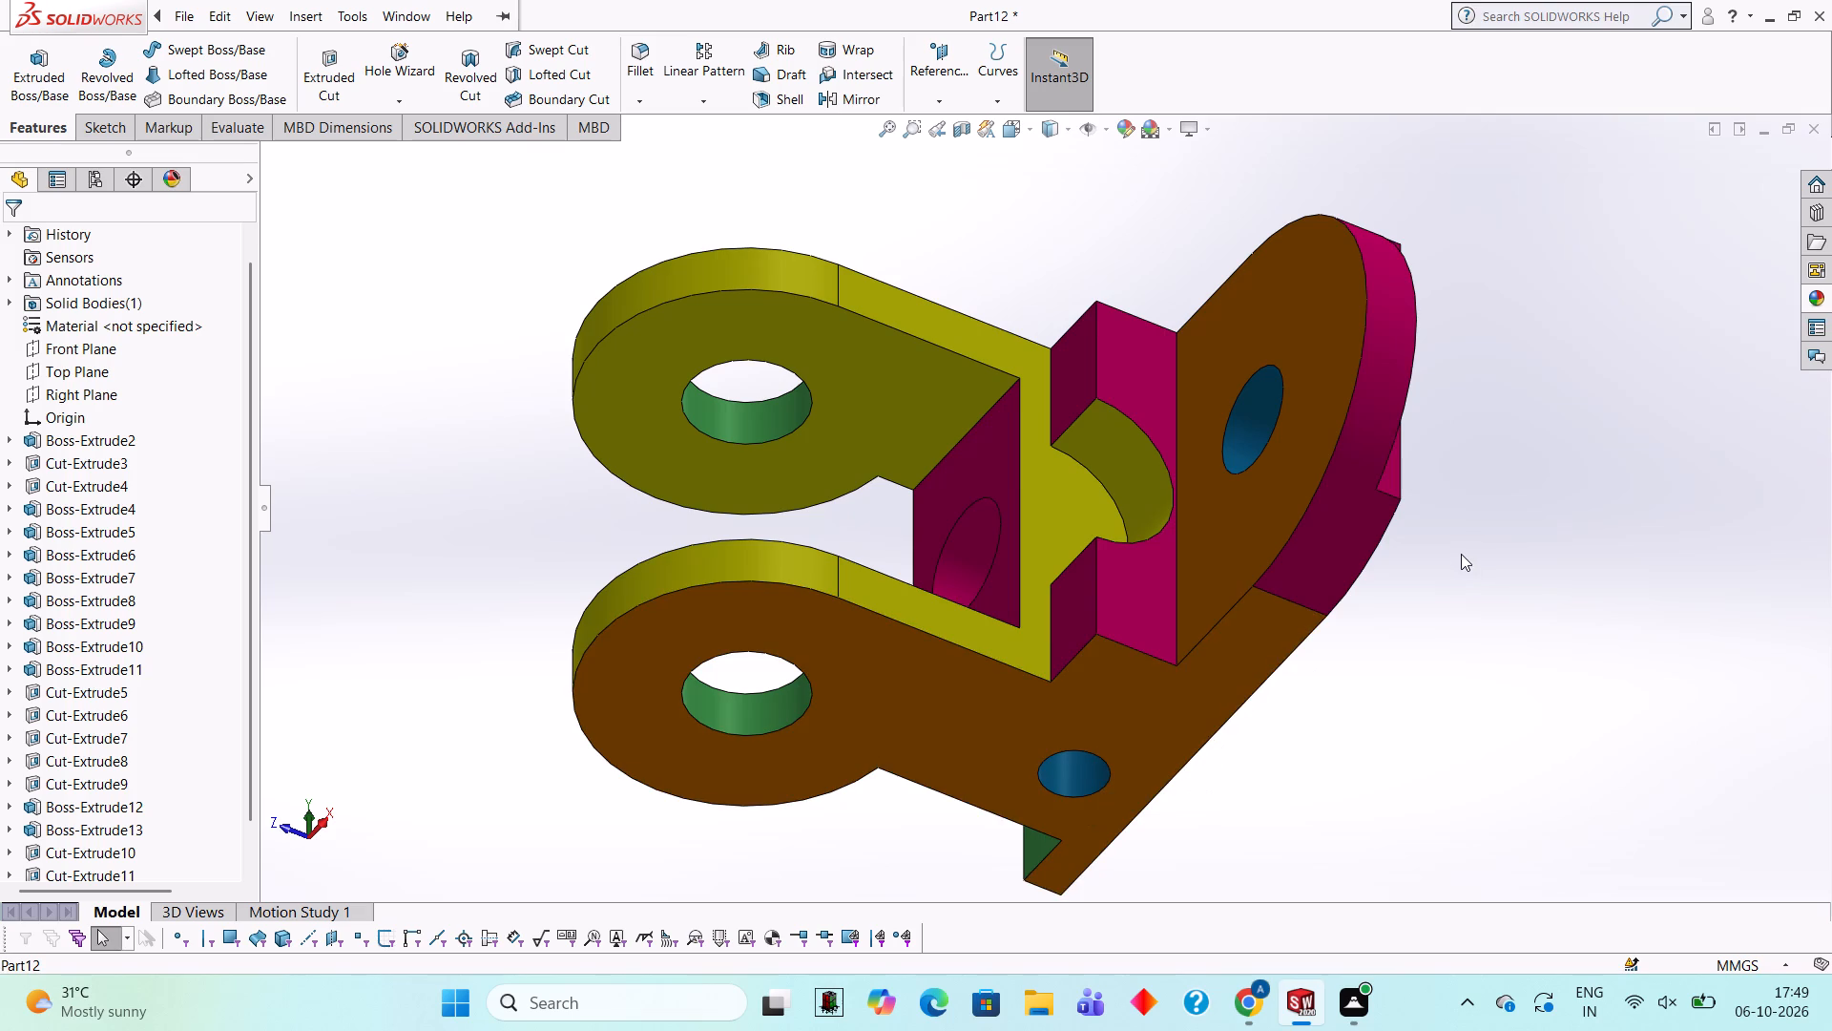
scroll(1458, 539, up, 1)
middle_drag(1458, 539, 1483, 647)
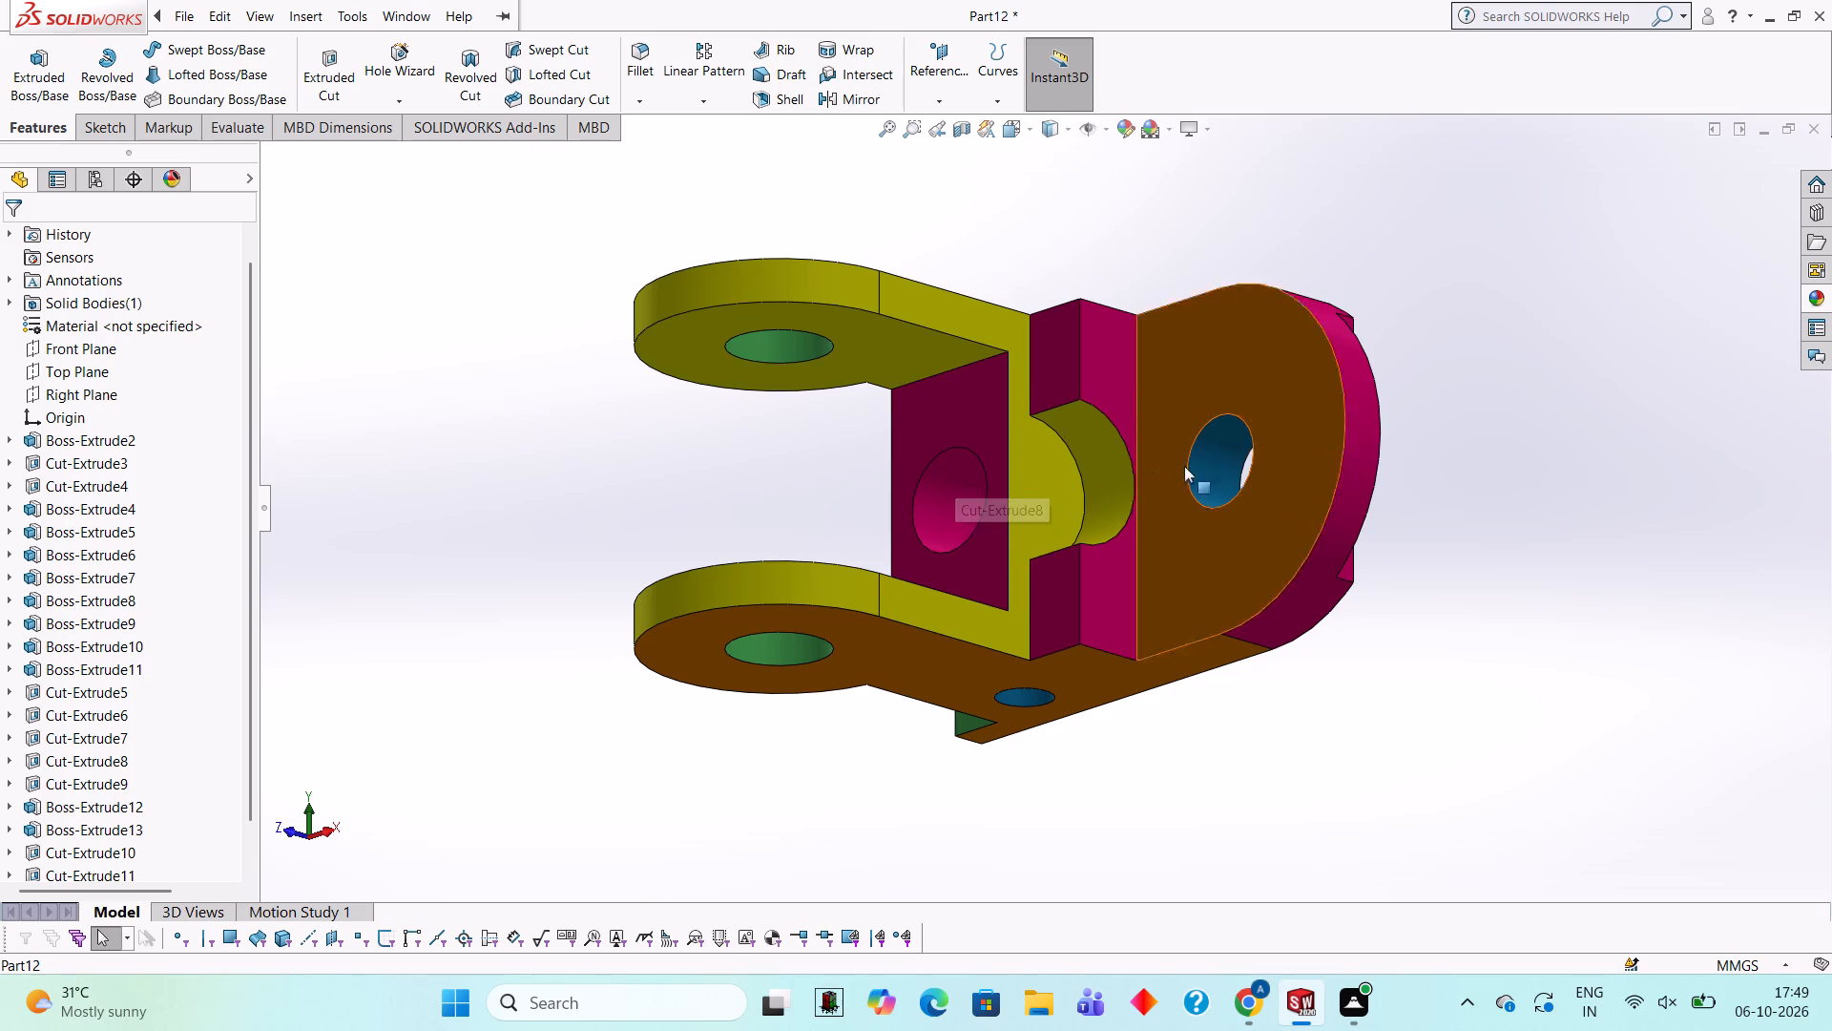
middle_drag(1444, 377, 1528, 587)
middle_drag(1272, 590, 1328, 574)
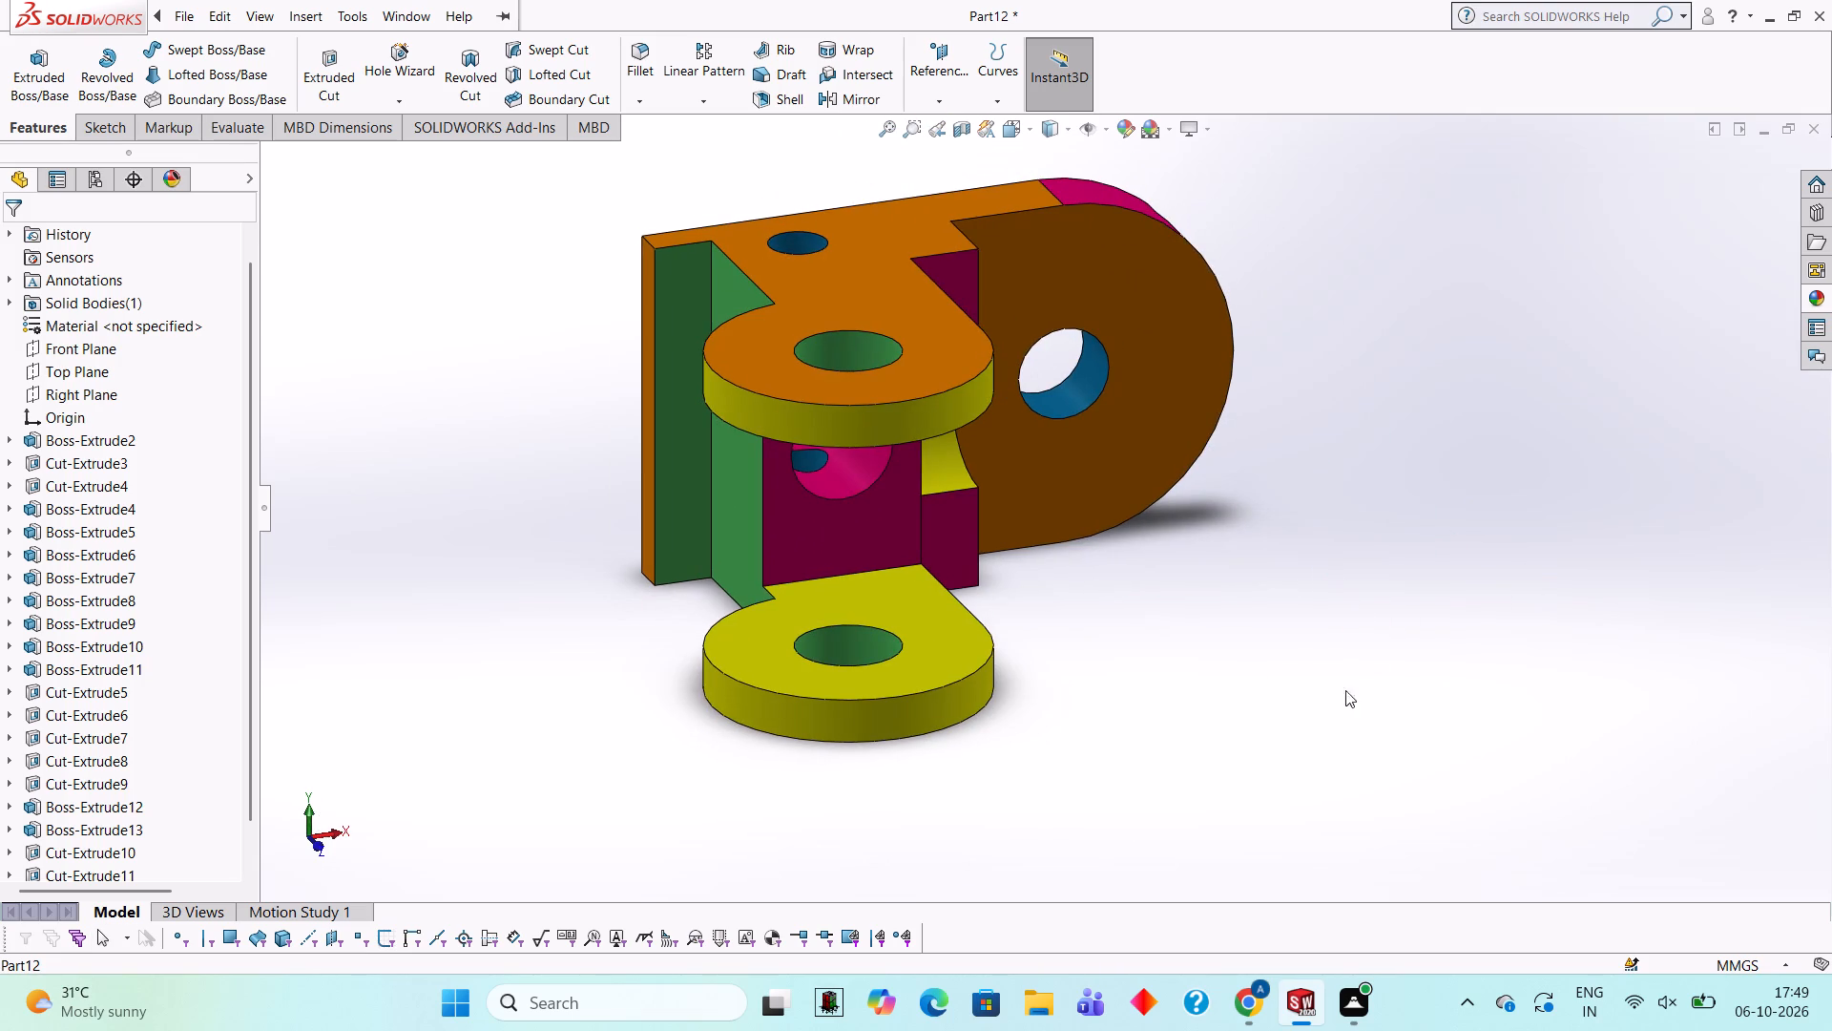
middle_drag(1296, 700, 1235, 549)
middle_drag(1296, 779, 1259, 715)
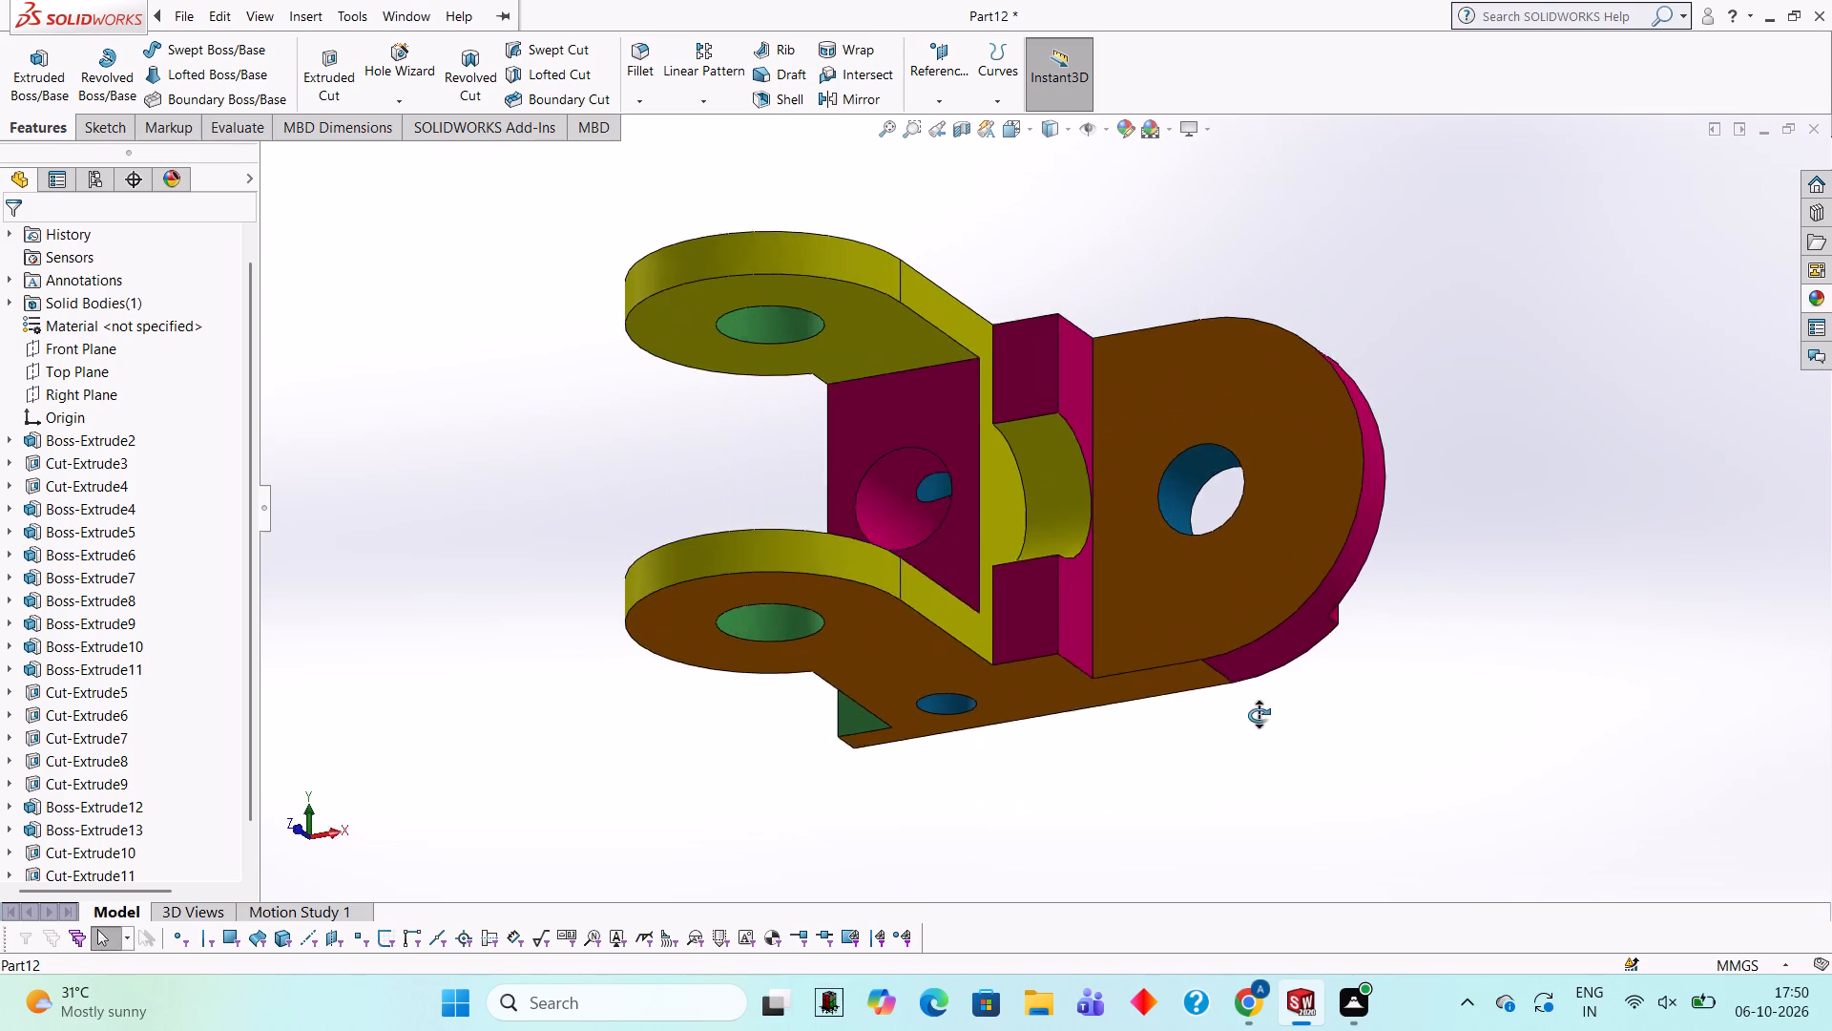
middle_drag(1259, 715, 1242, 698)
middle_drag(1227, 868, 1199, 827)
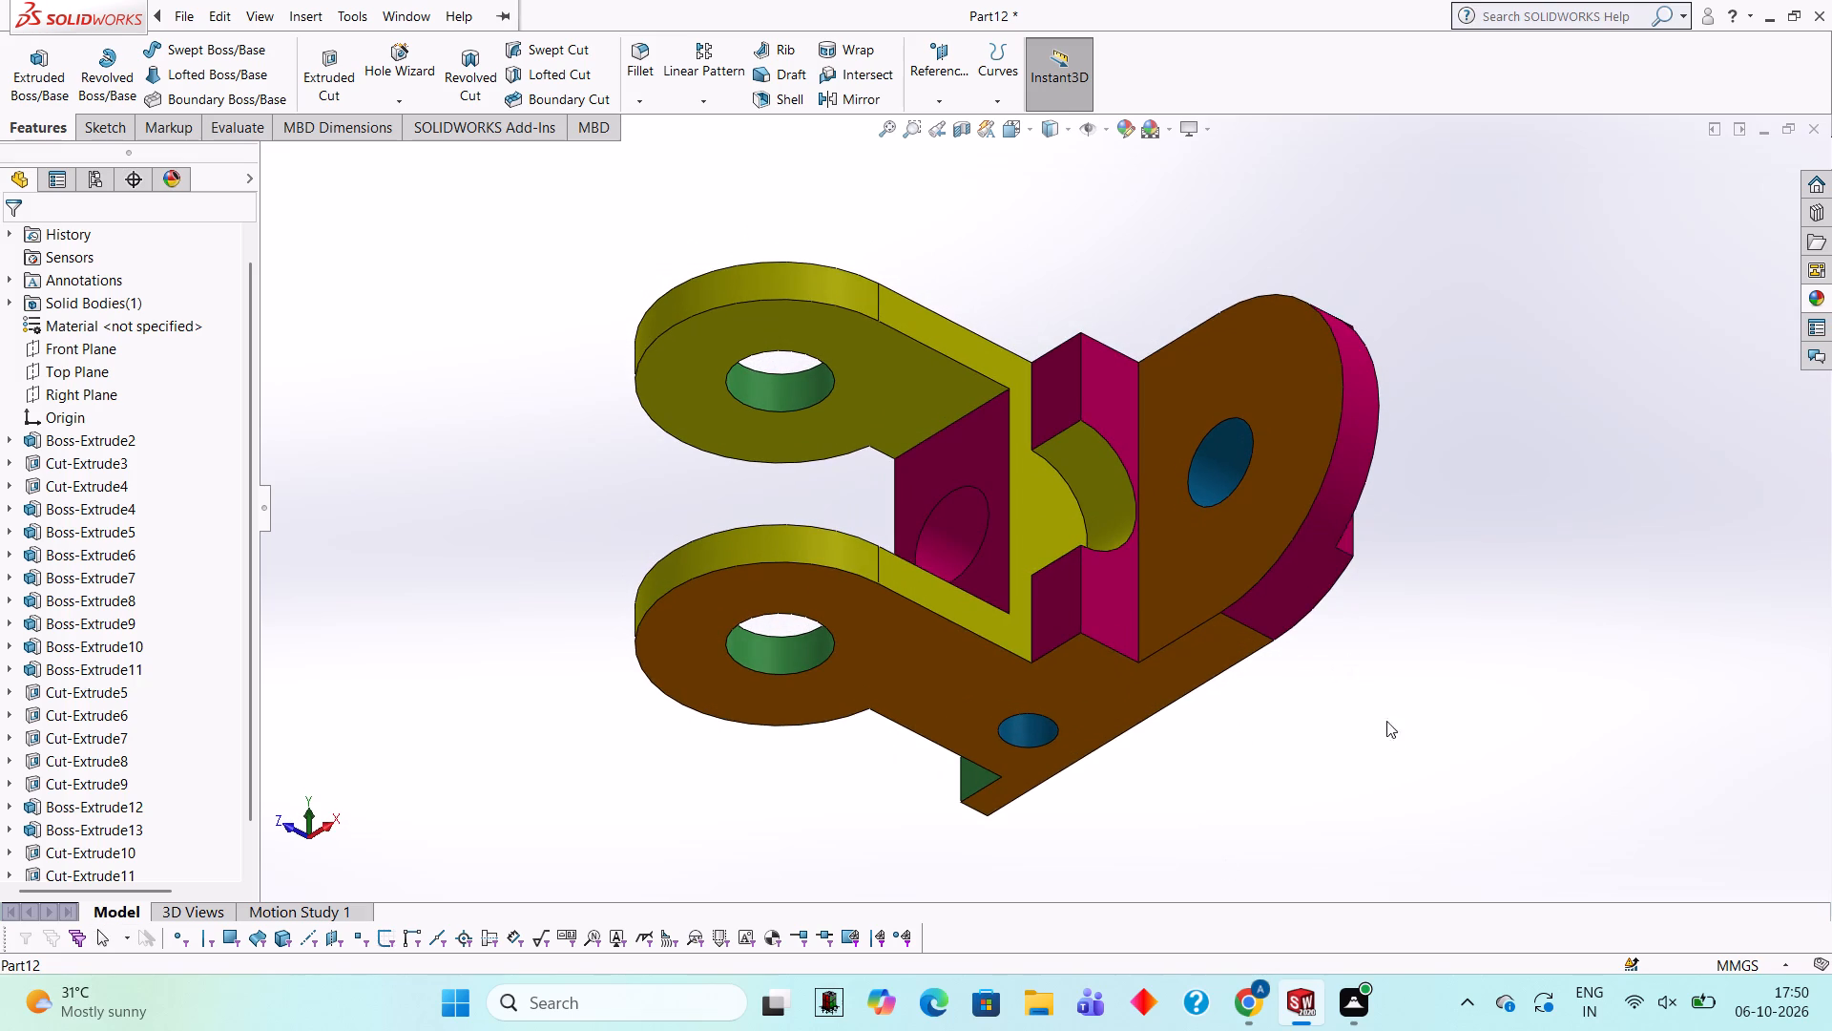
middle_drag(1378, 604, 1420, 623)
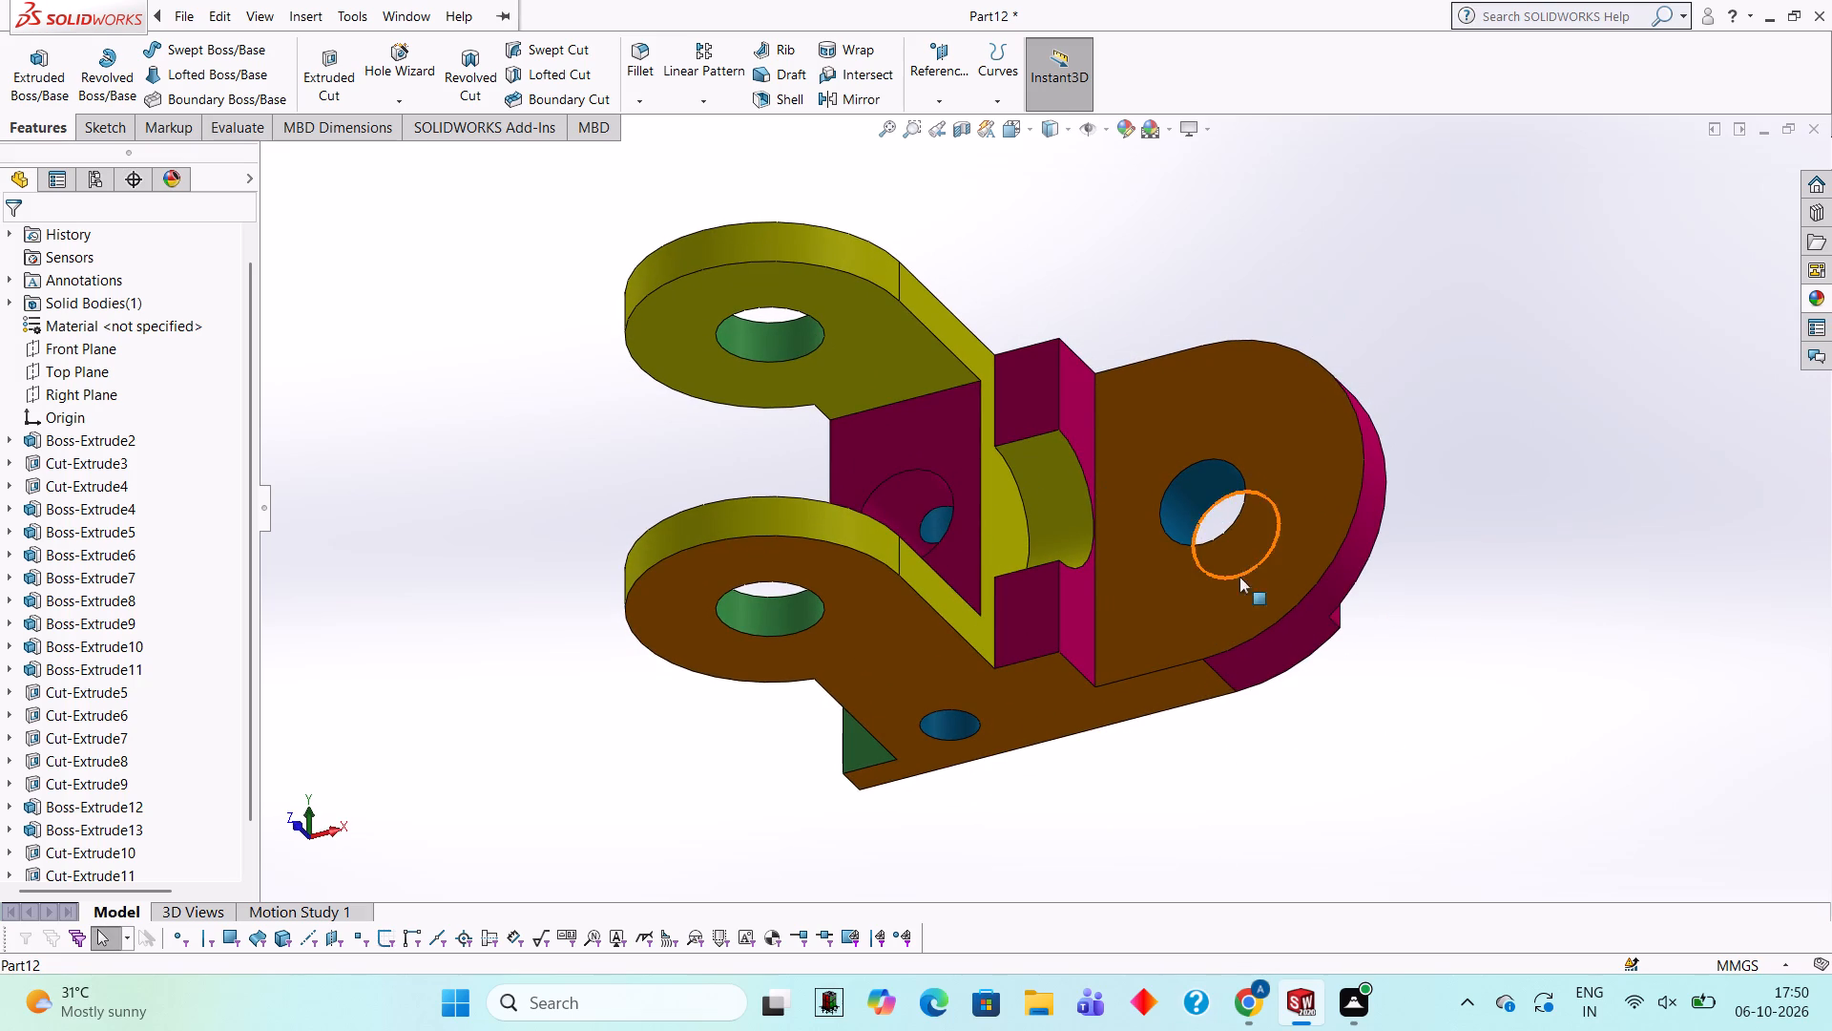
Apply the yellow solid-colour appearance to the bore of the base hole between the two lugs.
middle_drag(1278, 808, 1258, 863)
scroll(930, 462, down, 2)
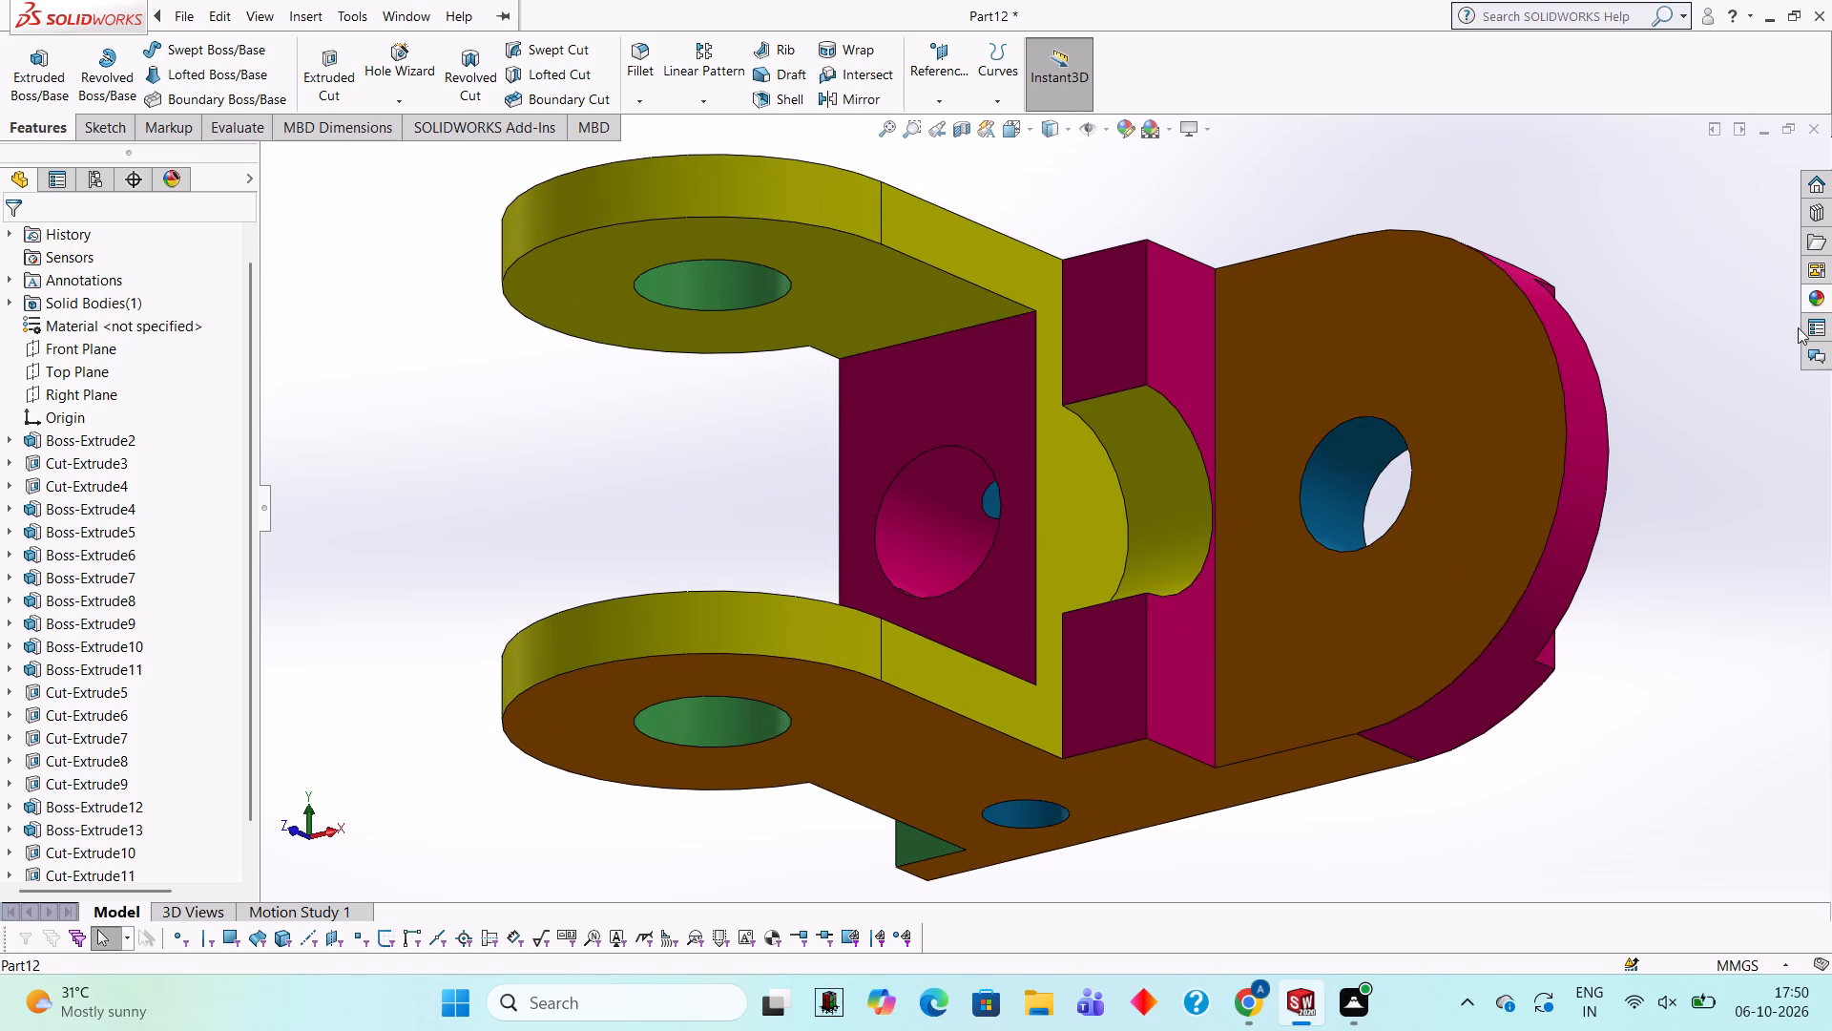
click(1812, 298)
scroll(1642, 708, down, 3)
scroll(1642, 708, up, 1)
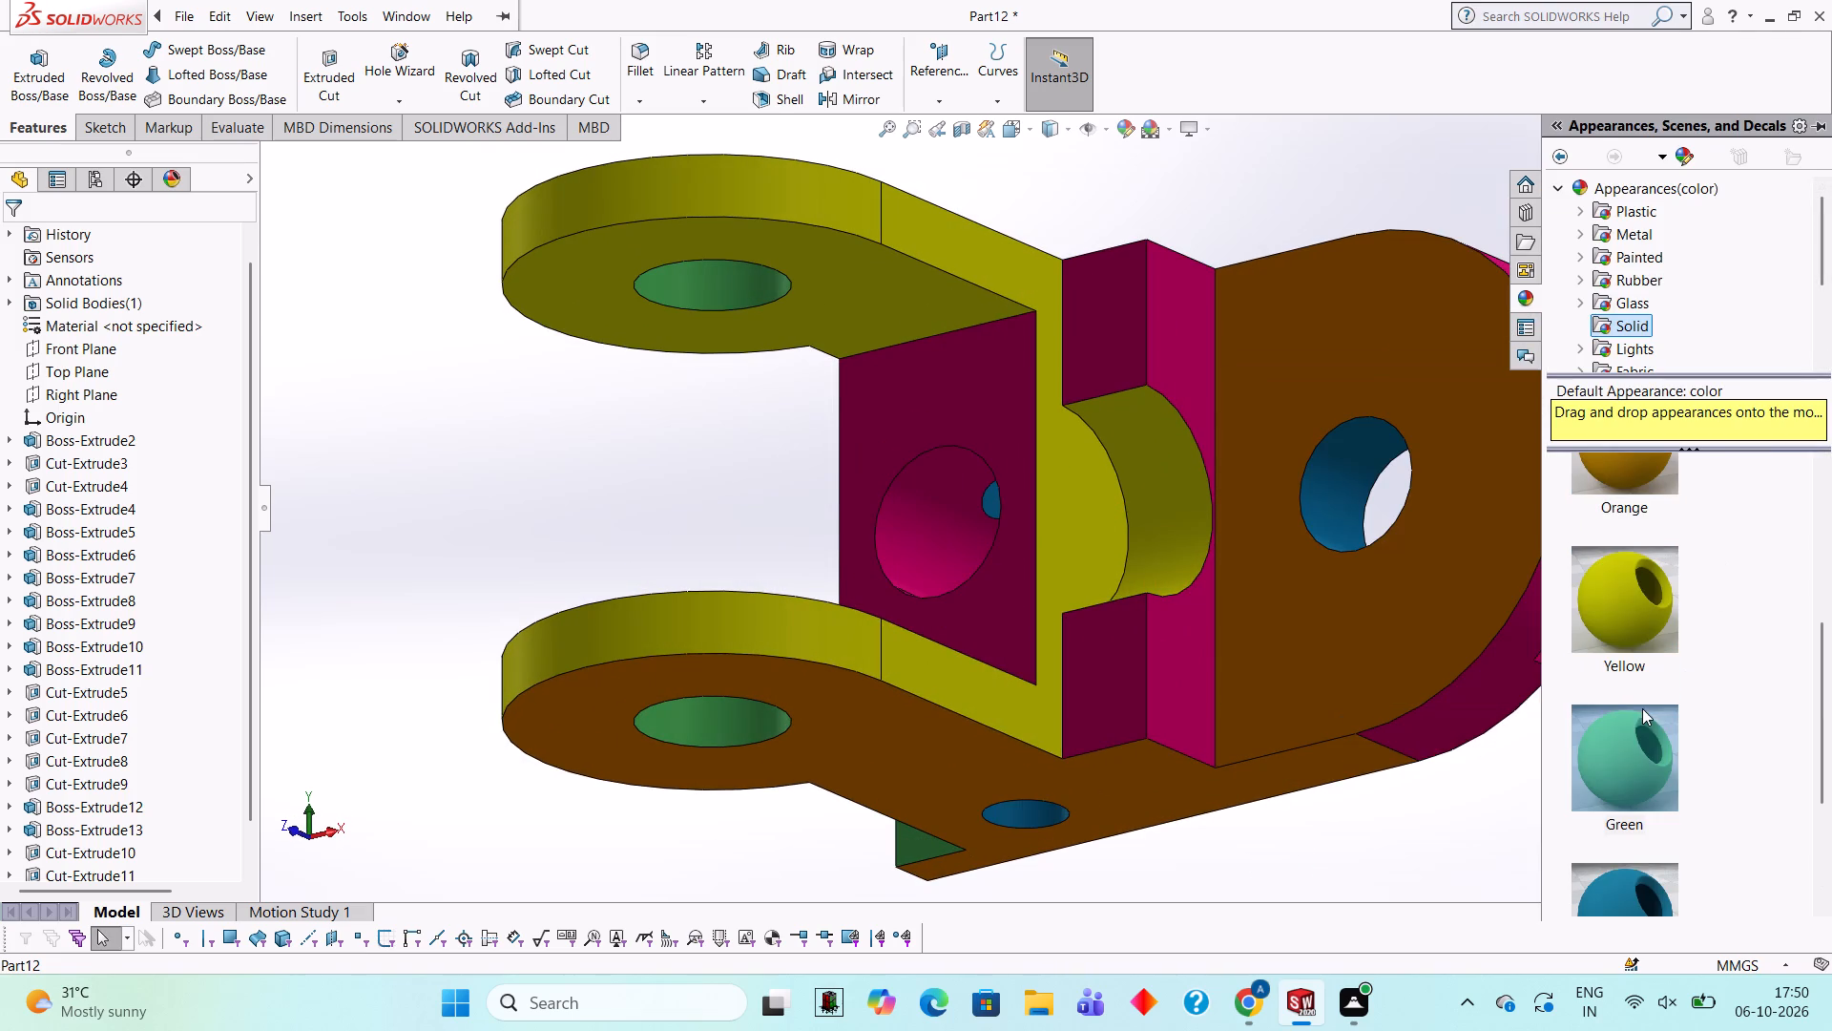
drag(1622, 600, 899, 511)
click(899, 511)
Inspect the recoloured hole and lugs from several angles and glance at the bracket's written brief.
middle_drag(1031, 592, 1089, 623)
scroll(1089, 623, up, 2)
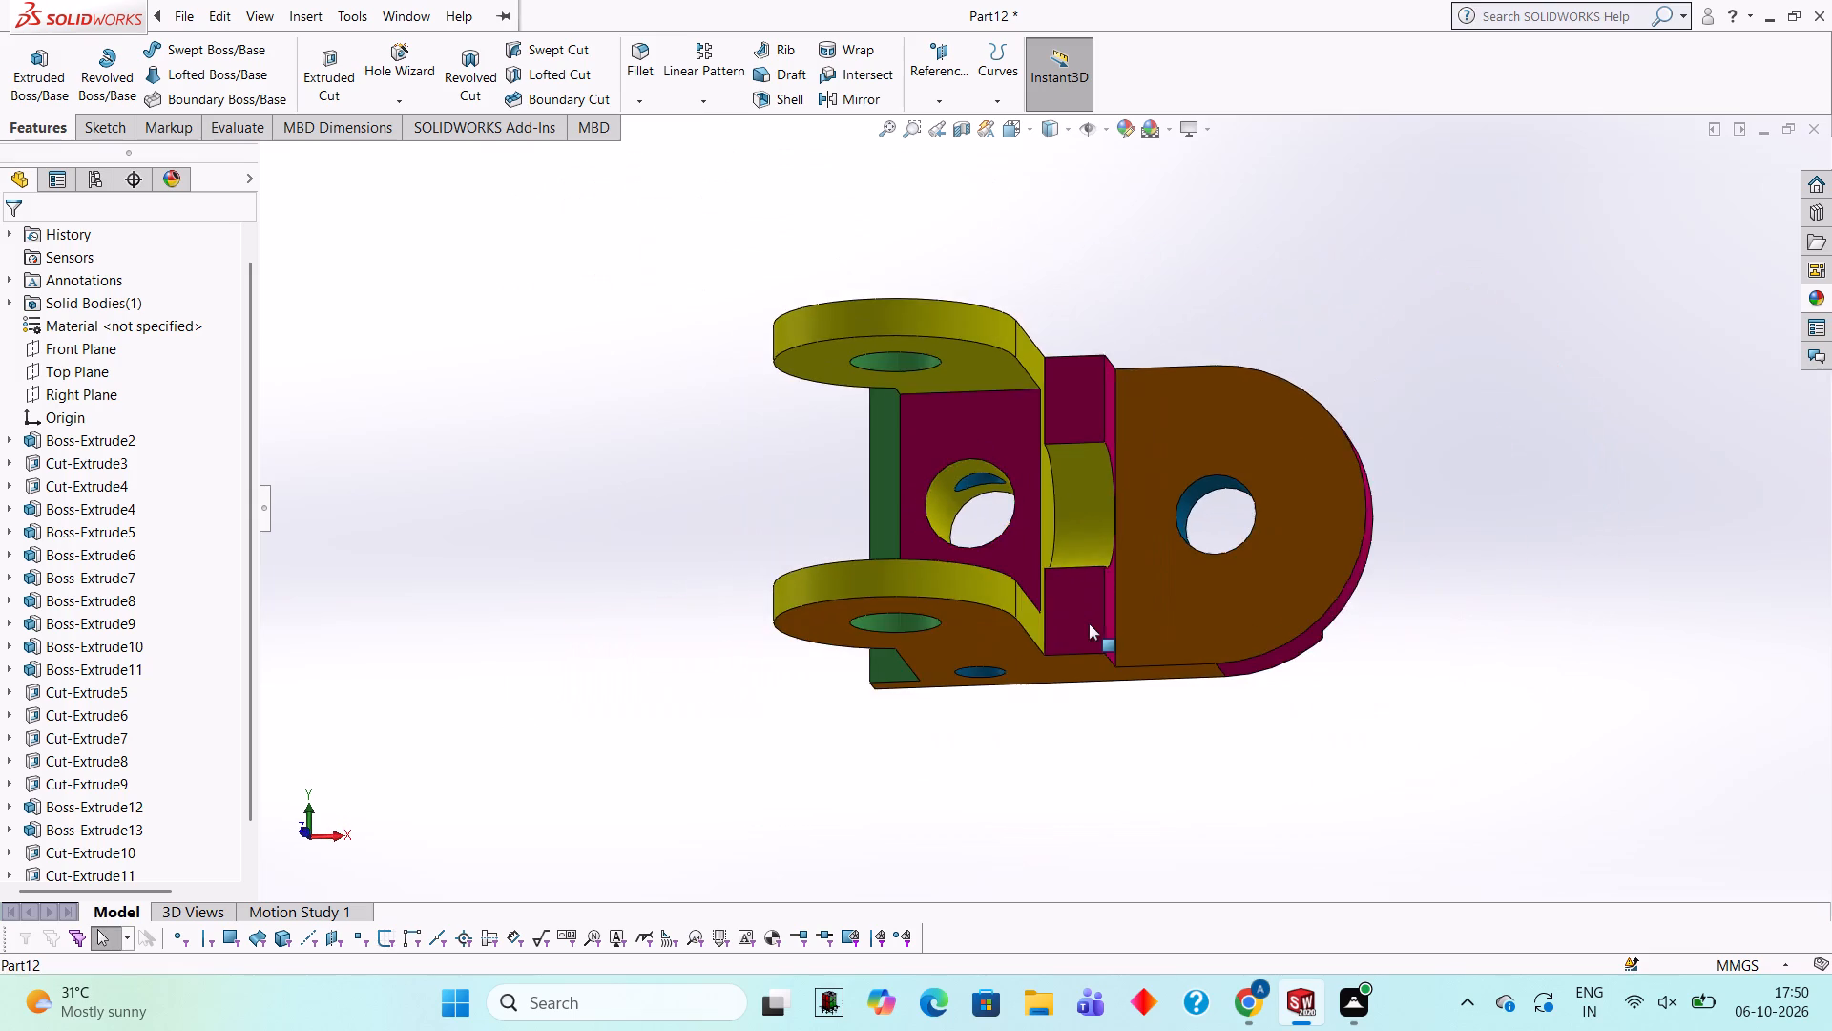
scroll(1089, 623, up, 1)
middle_drag(1269, 733, 1259, 603)
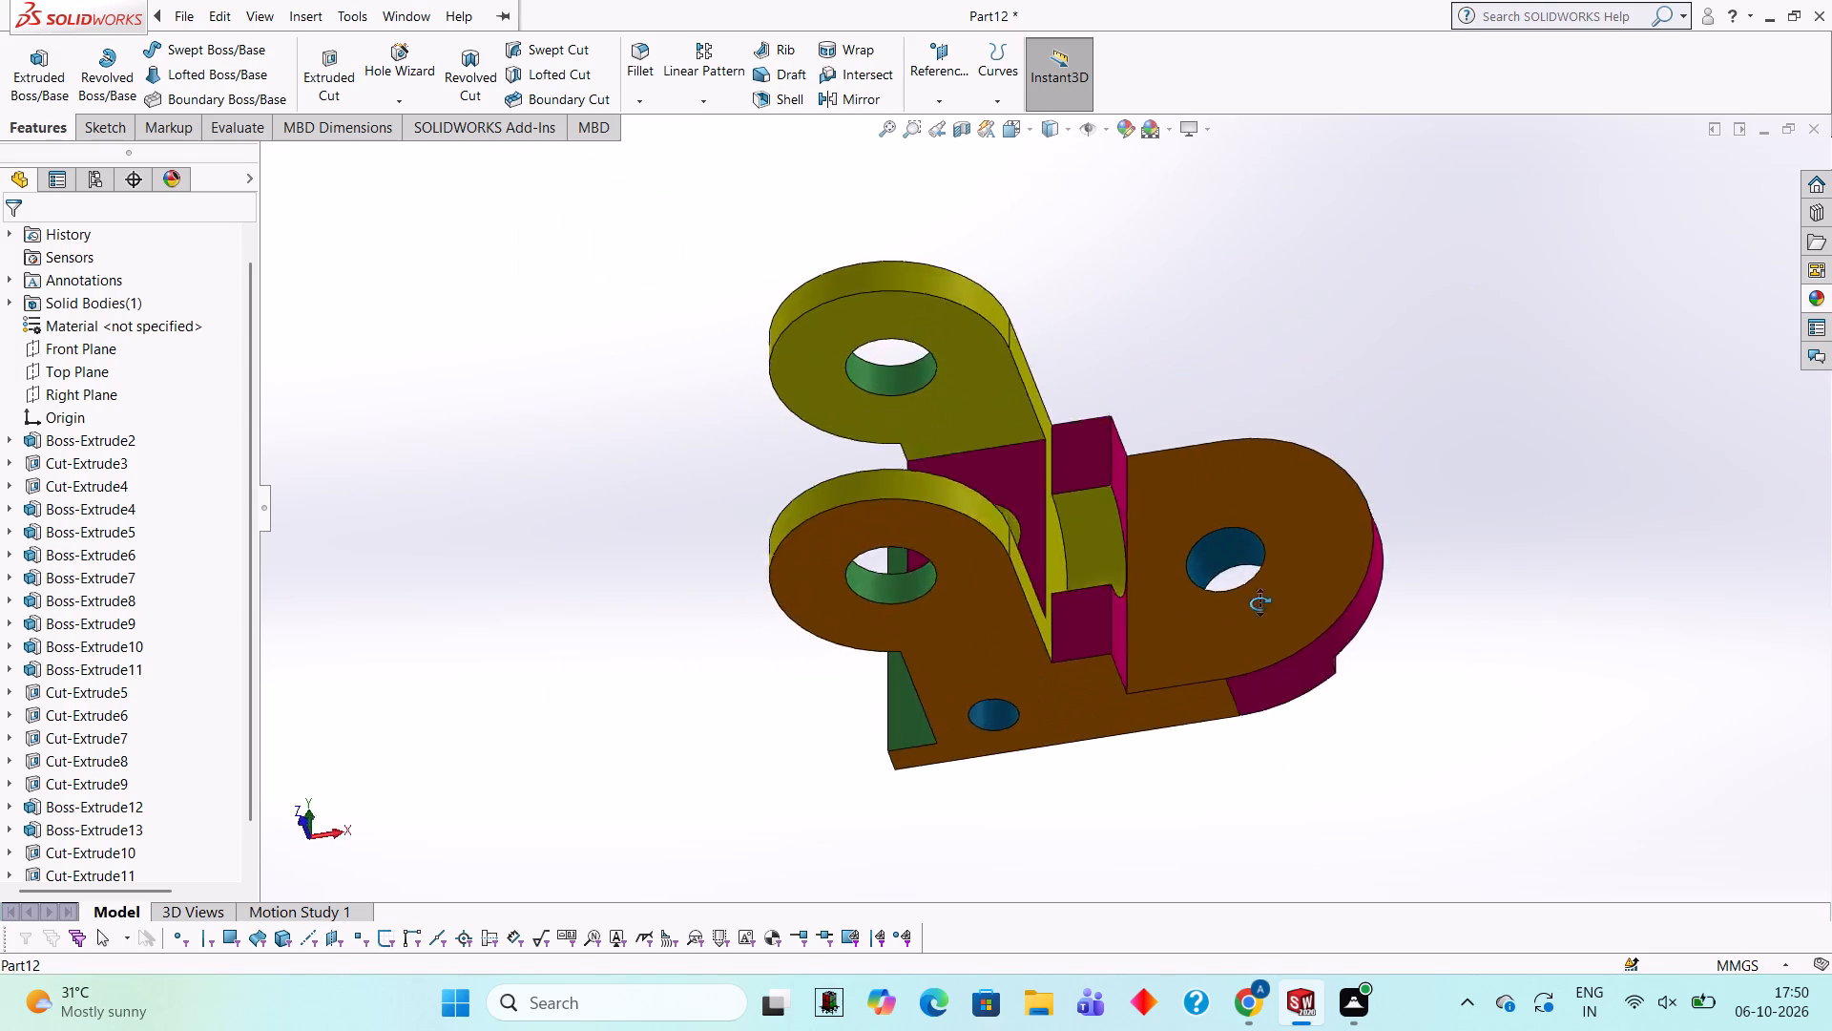
middle_drag(1259, 603, 1264, 498)
middle_drag(1245, 591, 1204, 741)
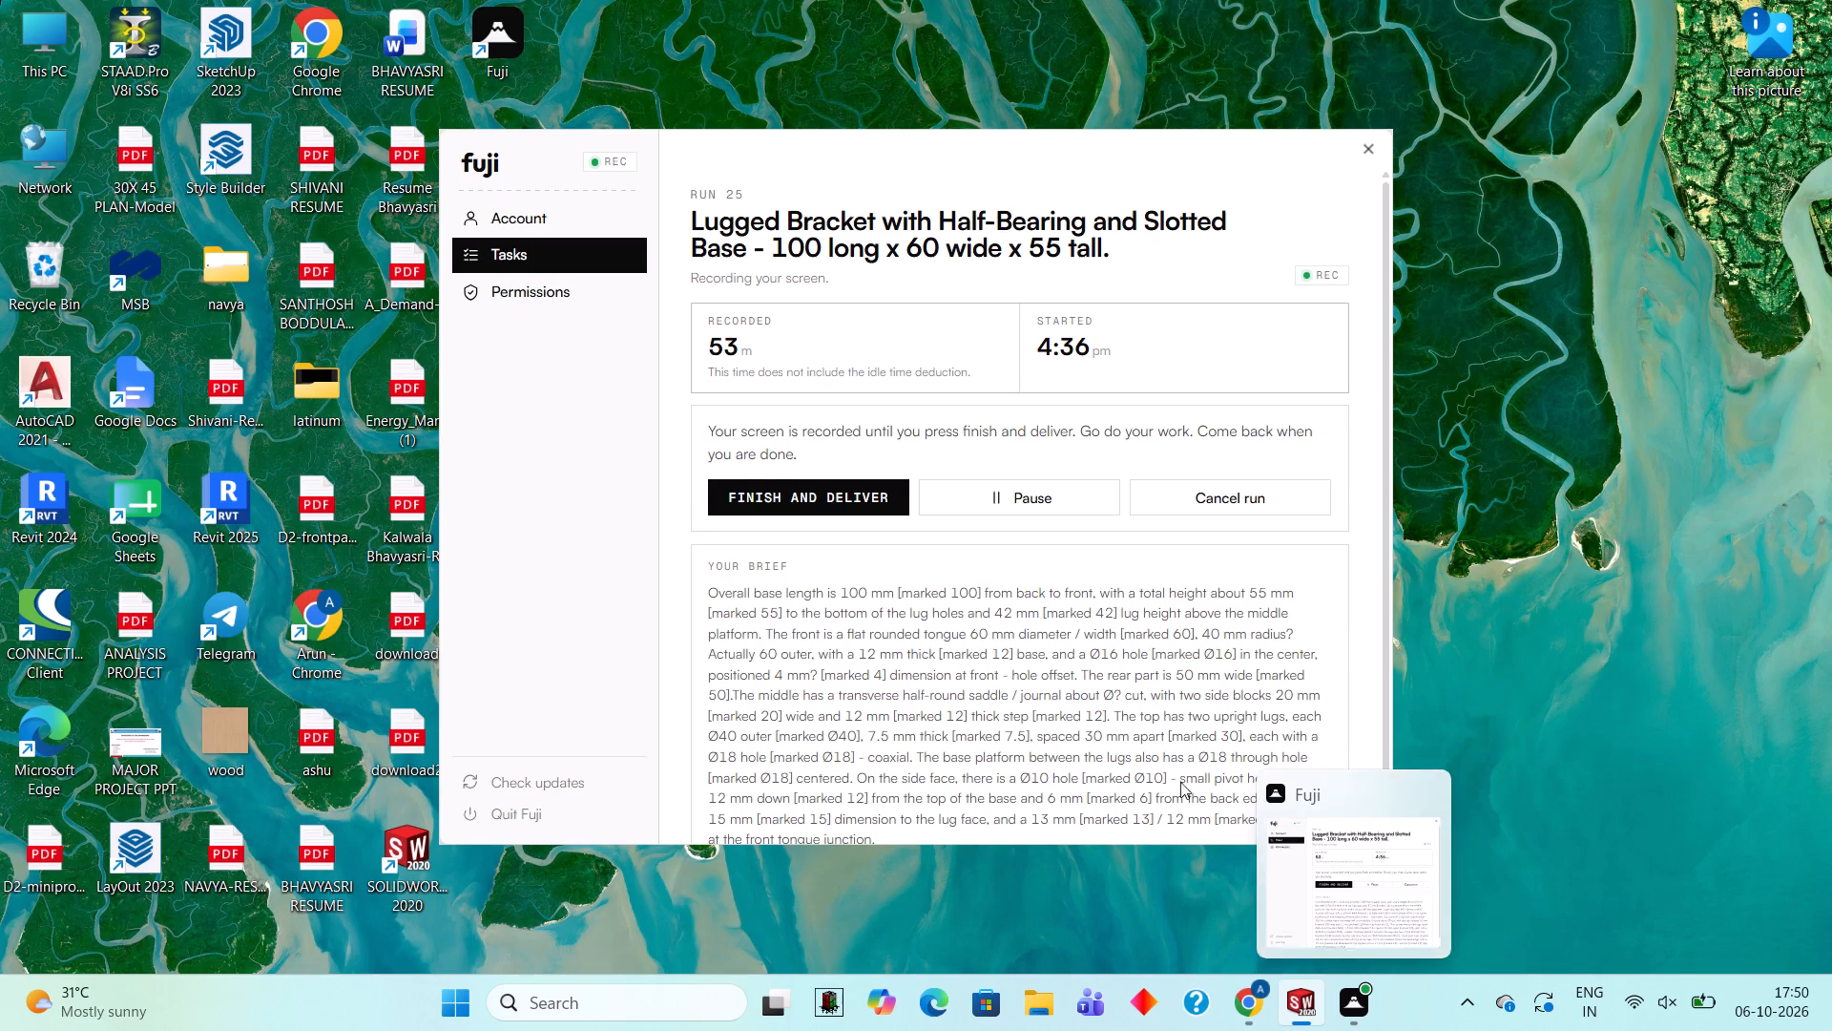
Apply the blue solid-colour appearance to the narrow stepped face on the edge of the rounded end.
middle_drag(1484, 550, 1430, 617)
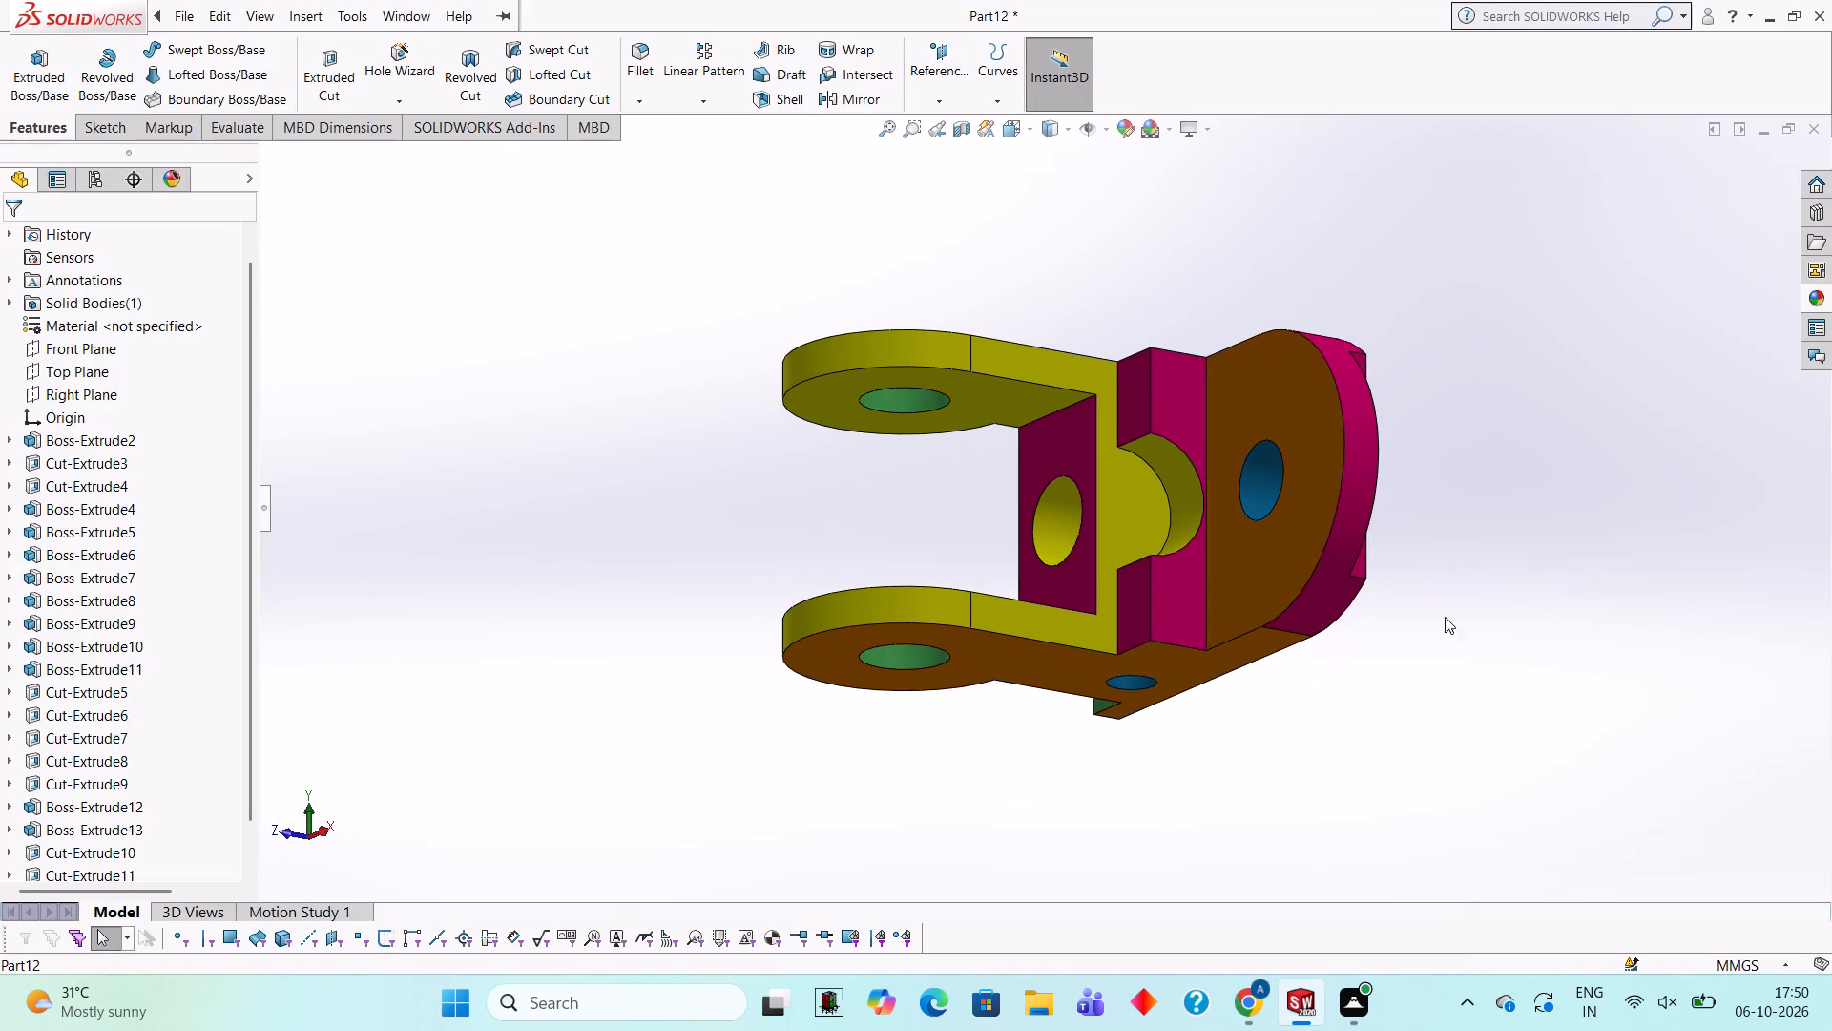
click(1810, 302)
scroll(1600, 745, up, 1)
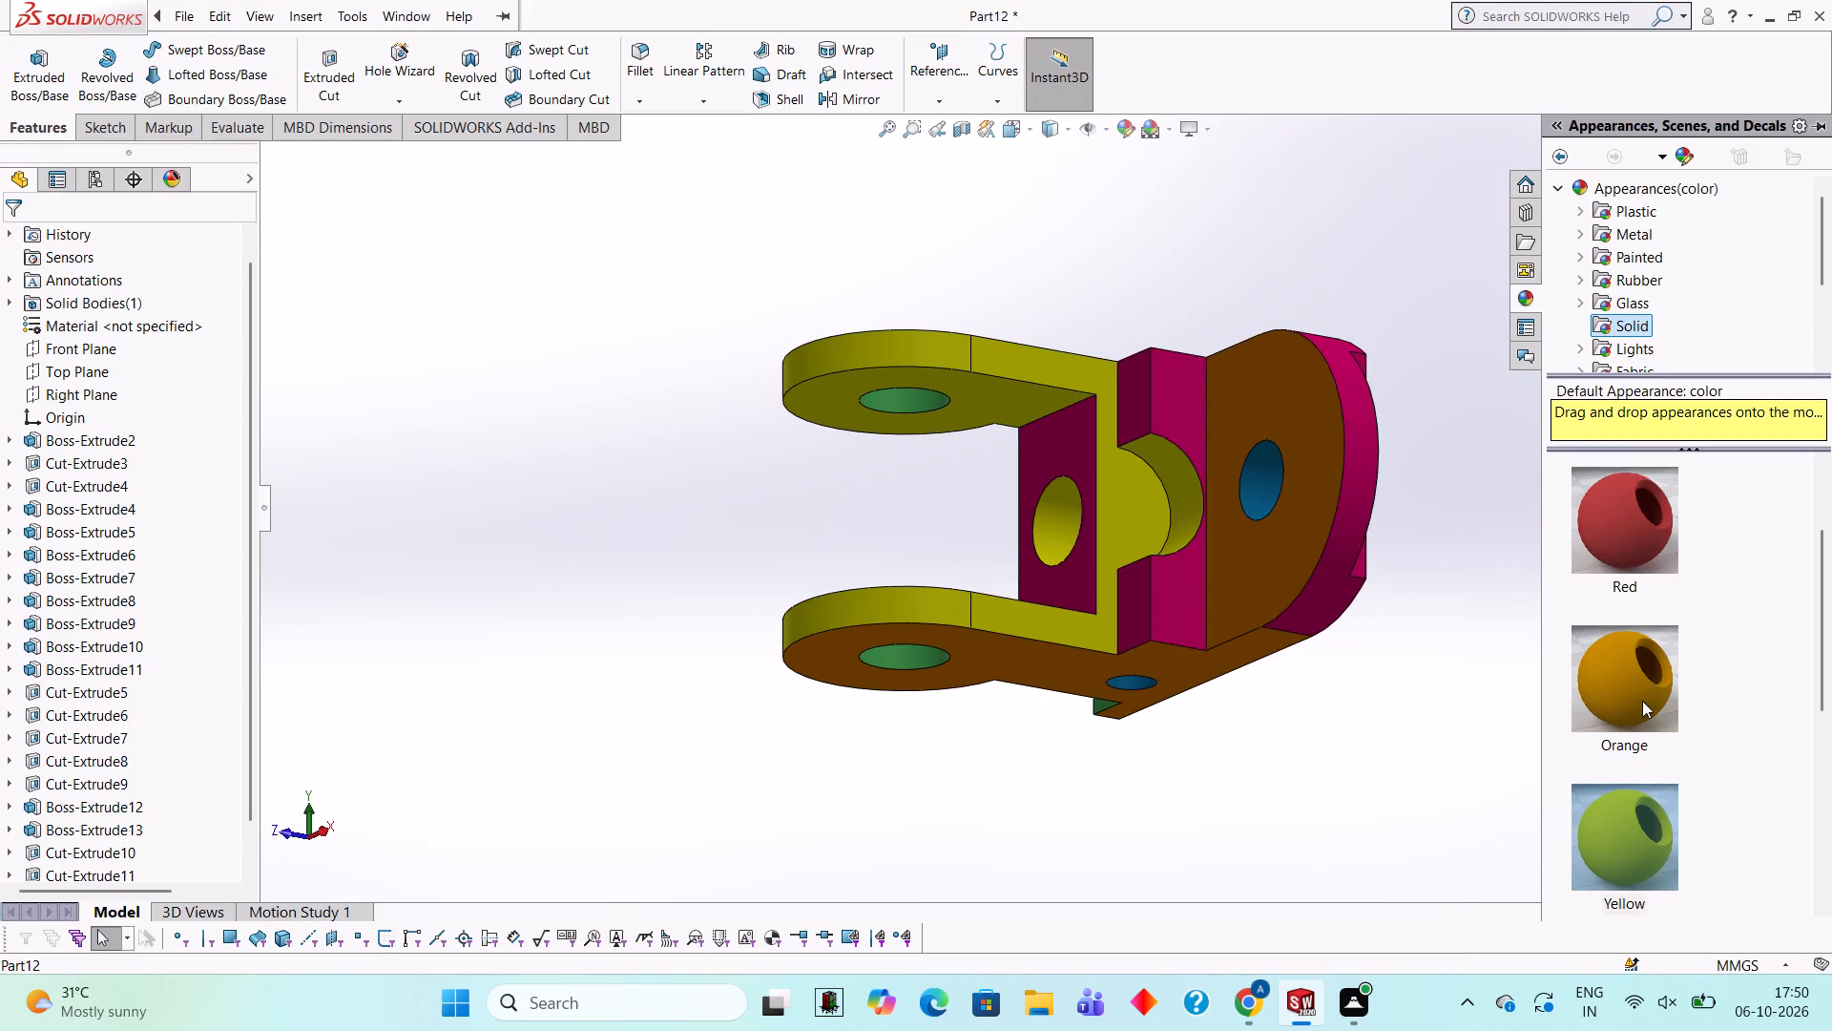
scroll(1640, 666, down, 2)
drag(1640, 666, 1389, 599)
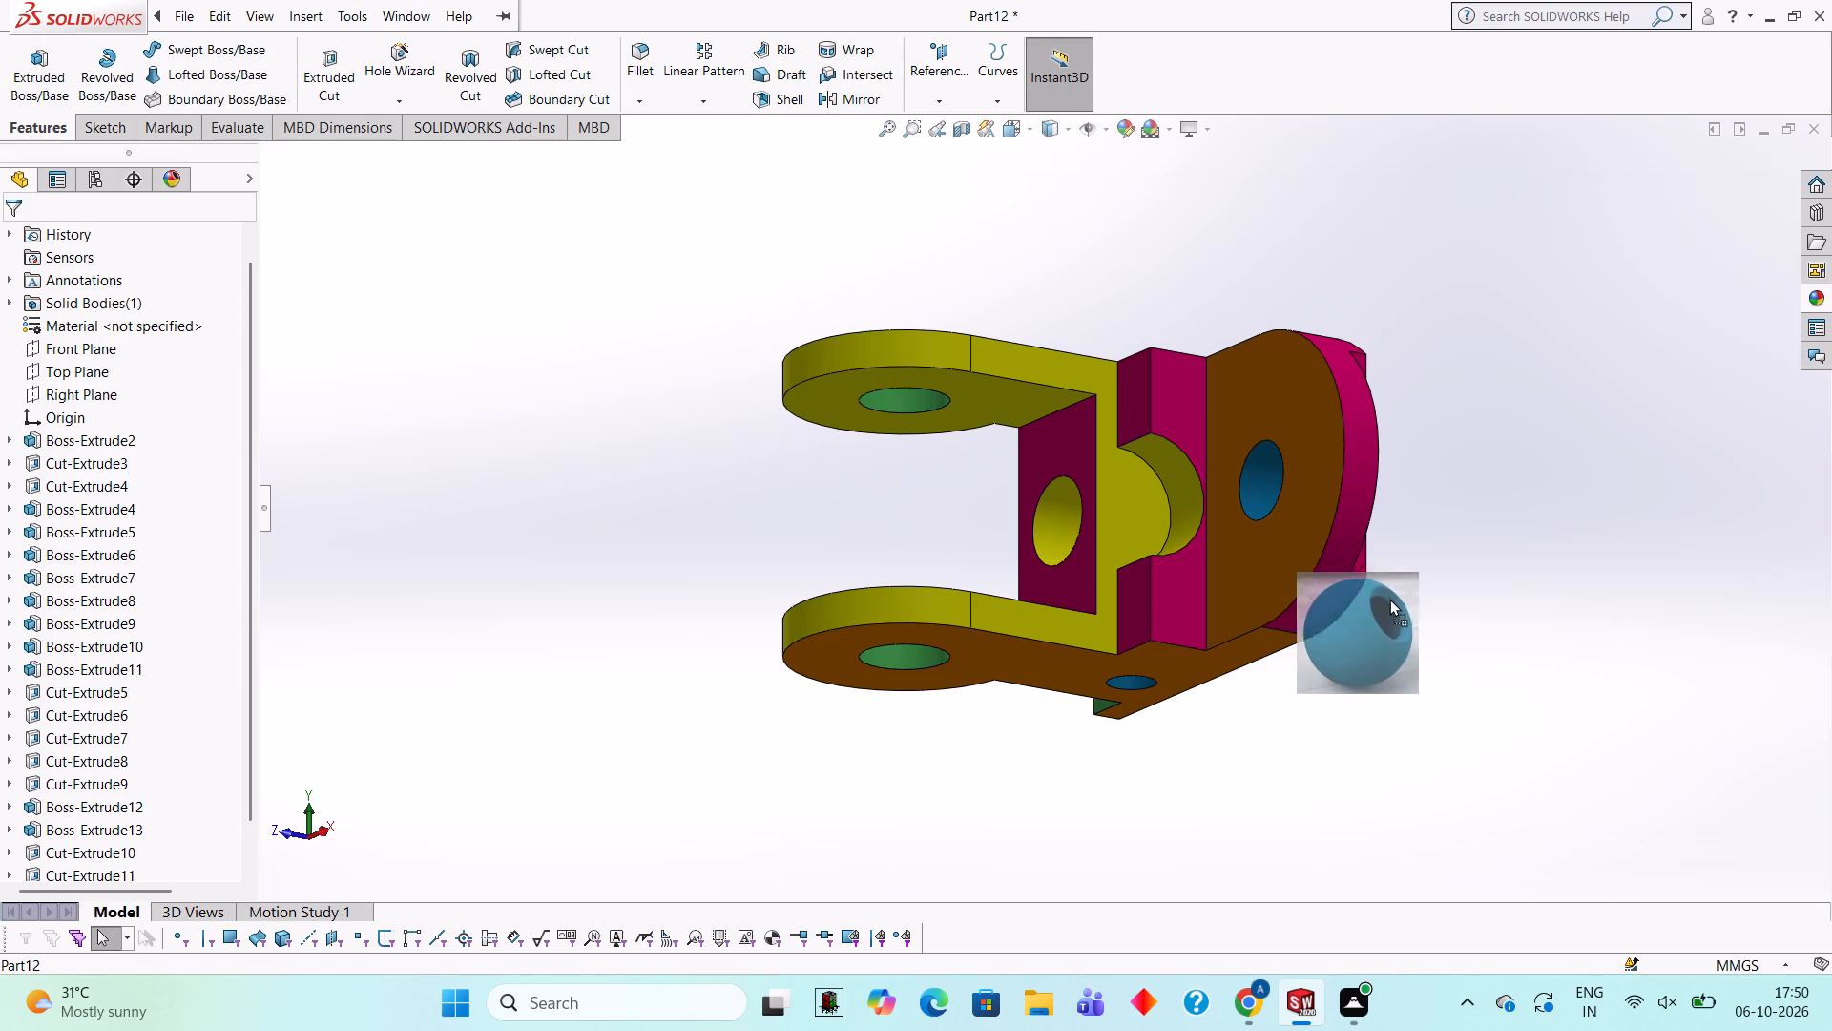
drag(1389, 599, 1380, 442)
middle_drag(1390, 447, 1326, 479)
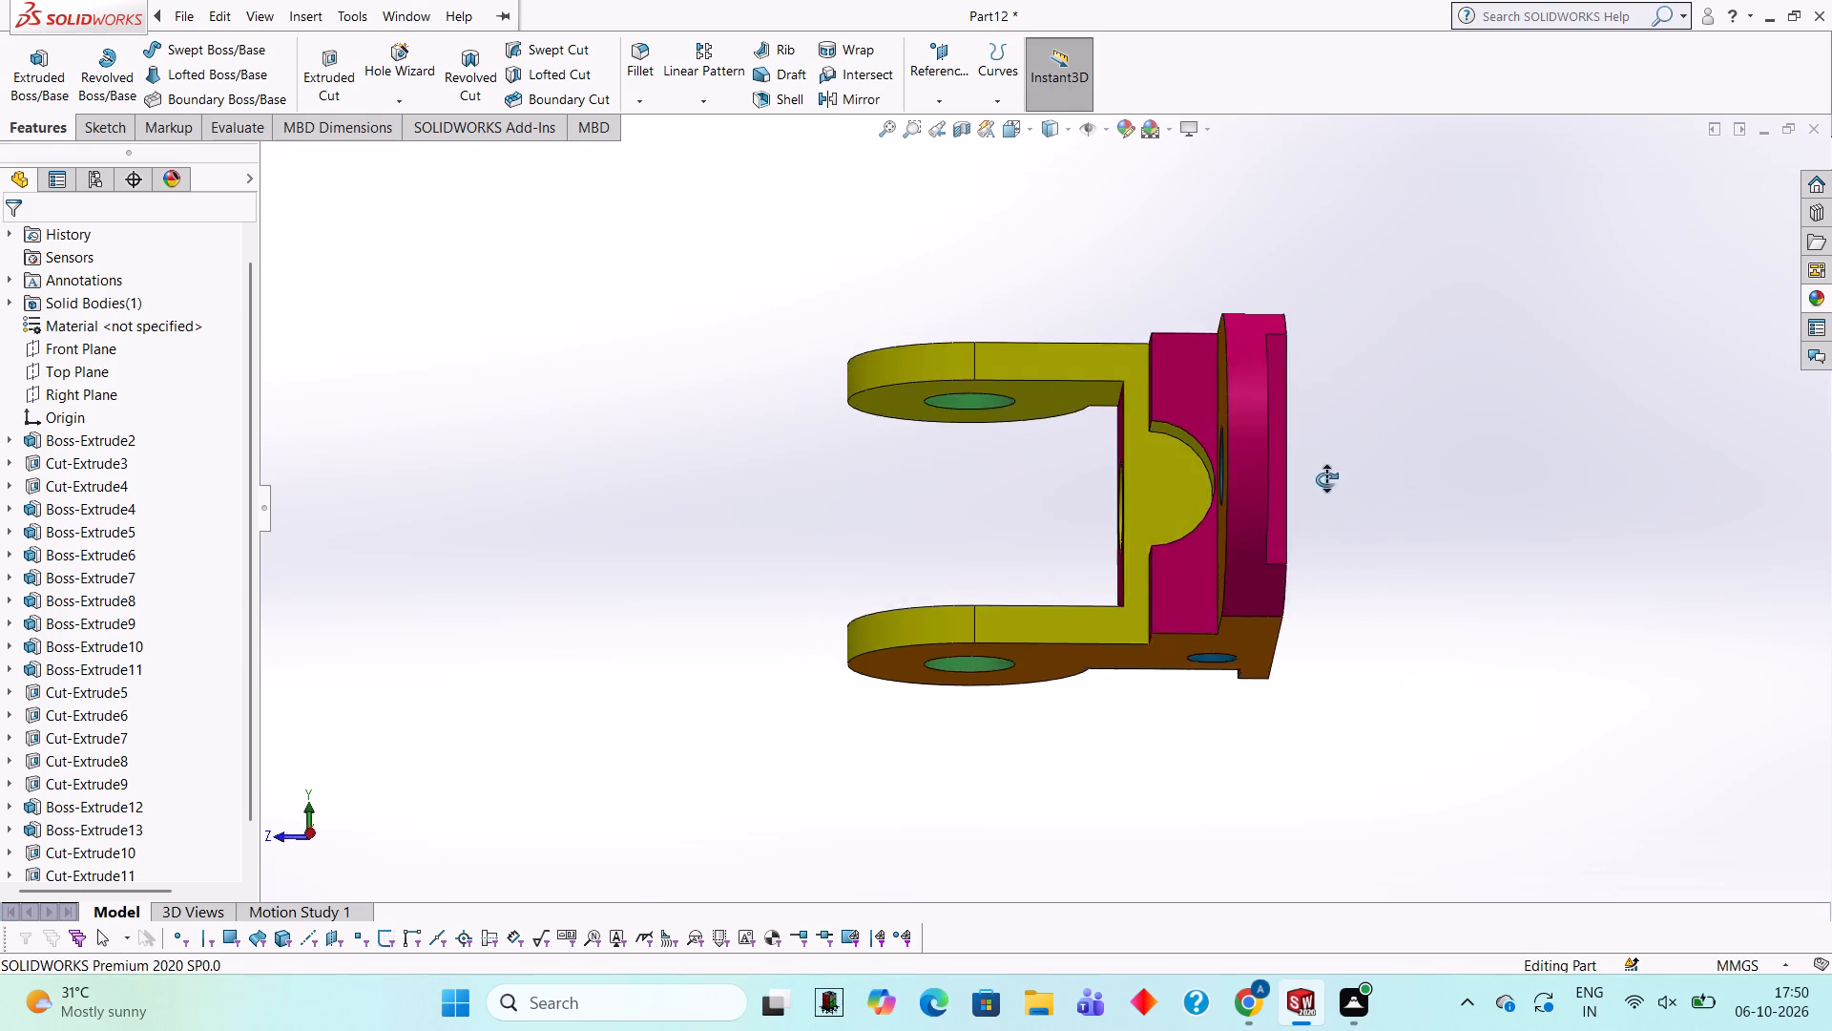
middle_drag(1326, 479, 1271, 589)
scroll(1326, 486, down, 1)
click(1819, 290)
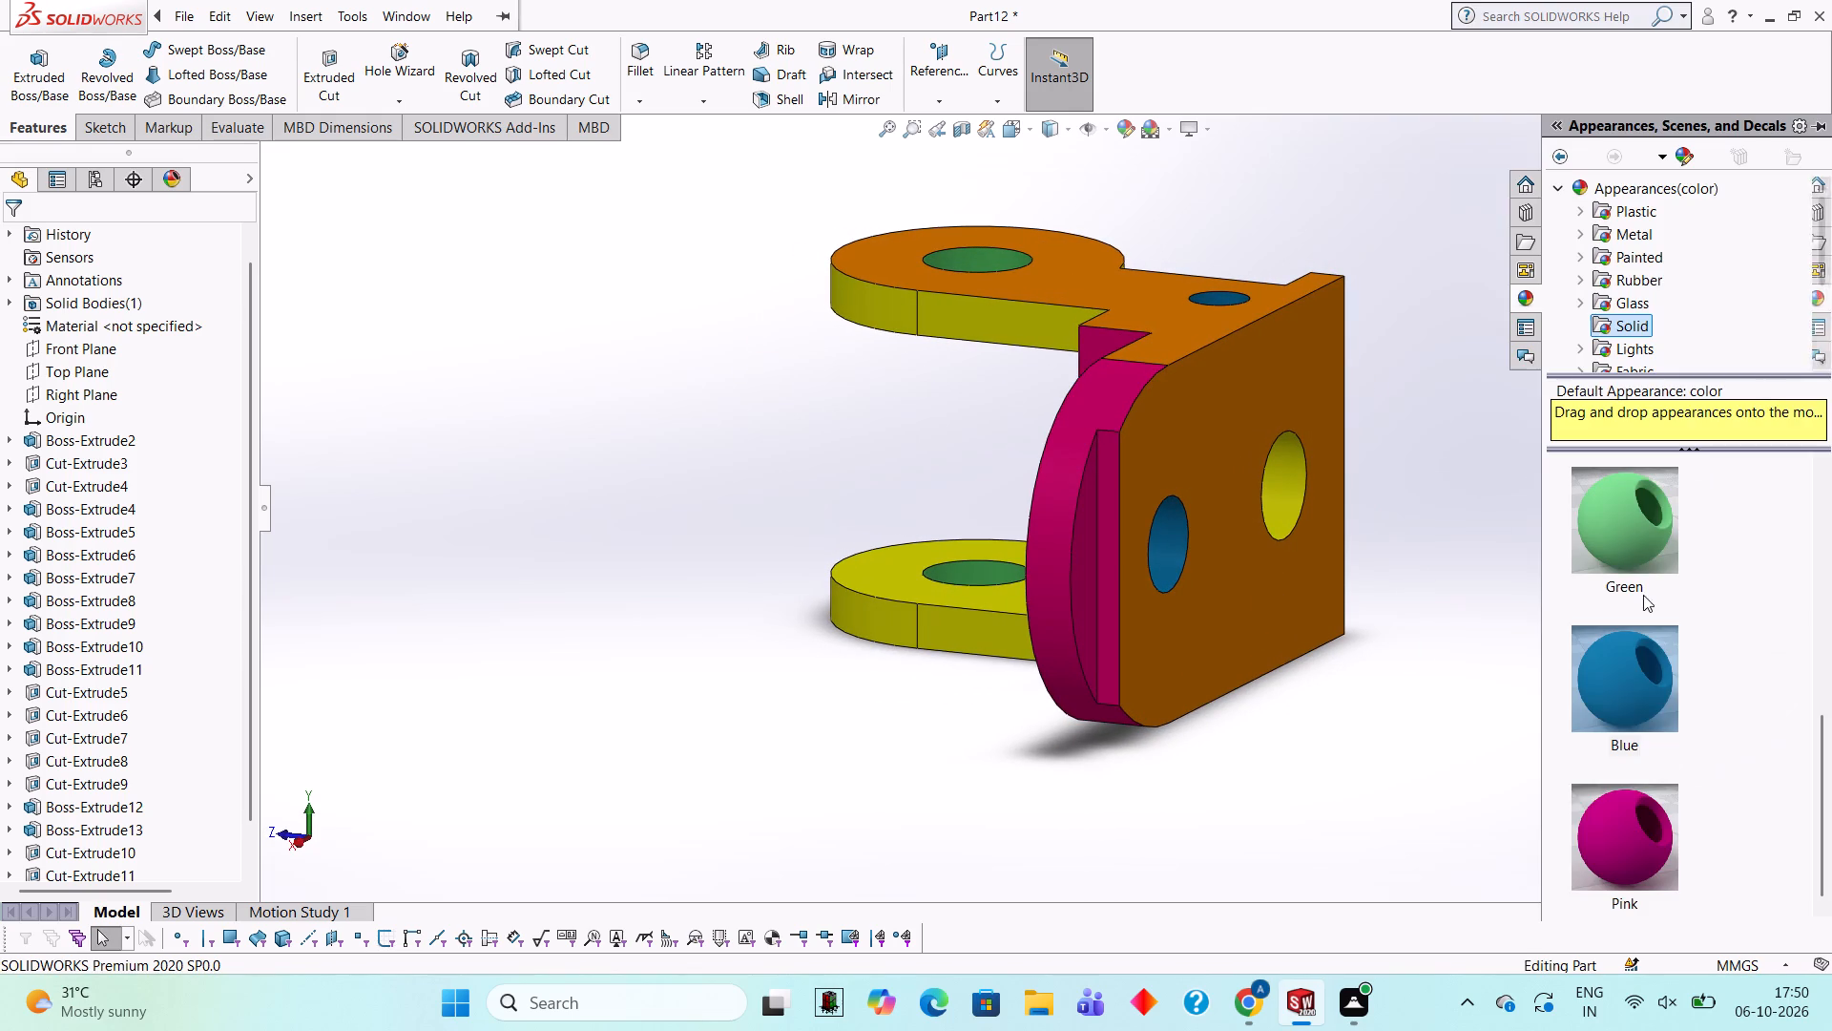
drag(1632, 686, 1093, 585)
click(1093, 585)
Examine the coloured bracket from the lug side and above, including the recess, holes and rounded end.
middle_drag(1275, 715, 1443, 631)
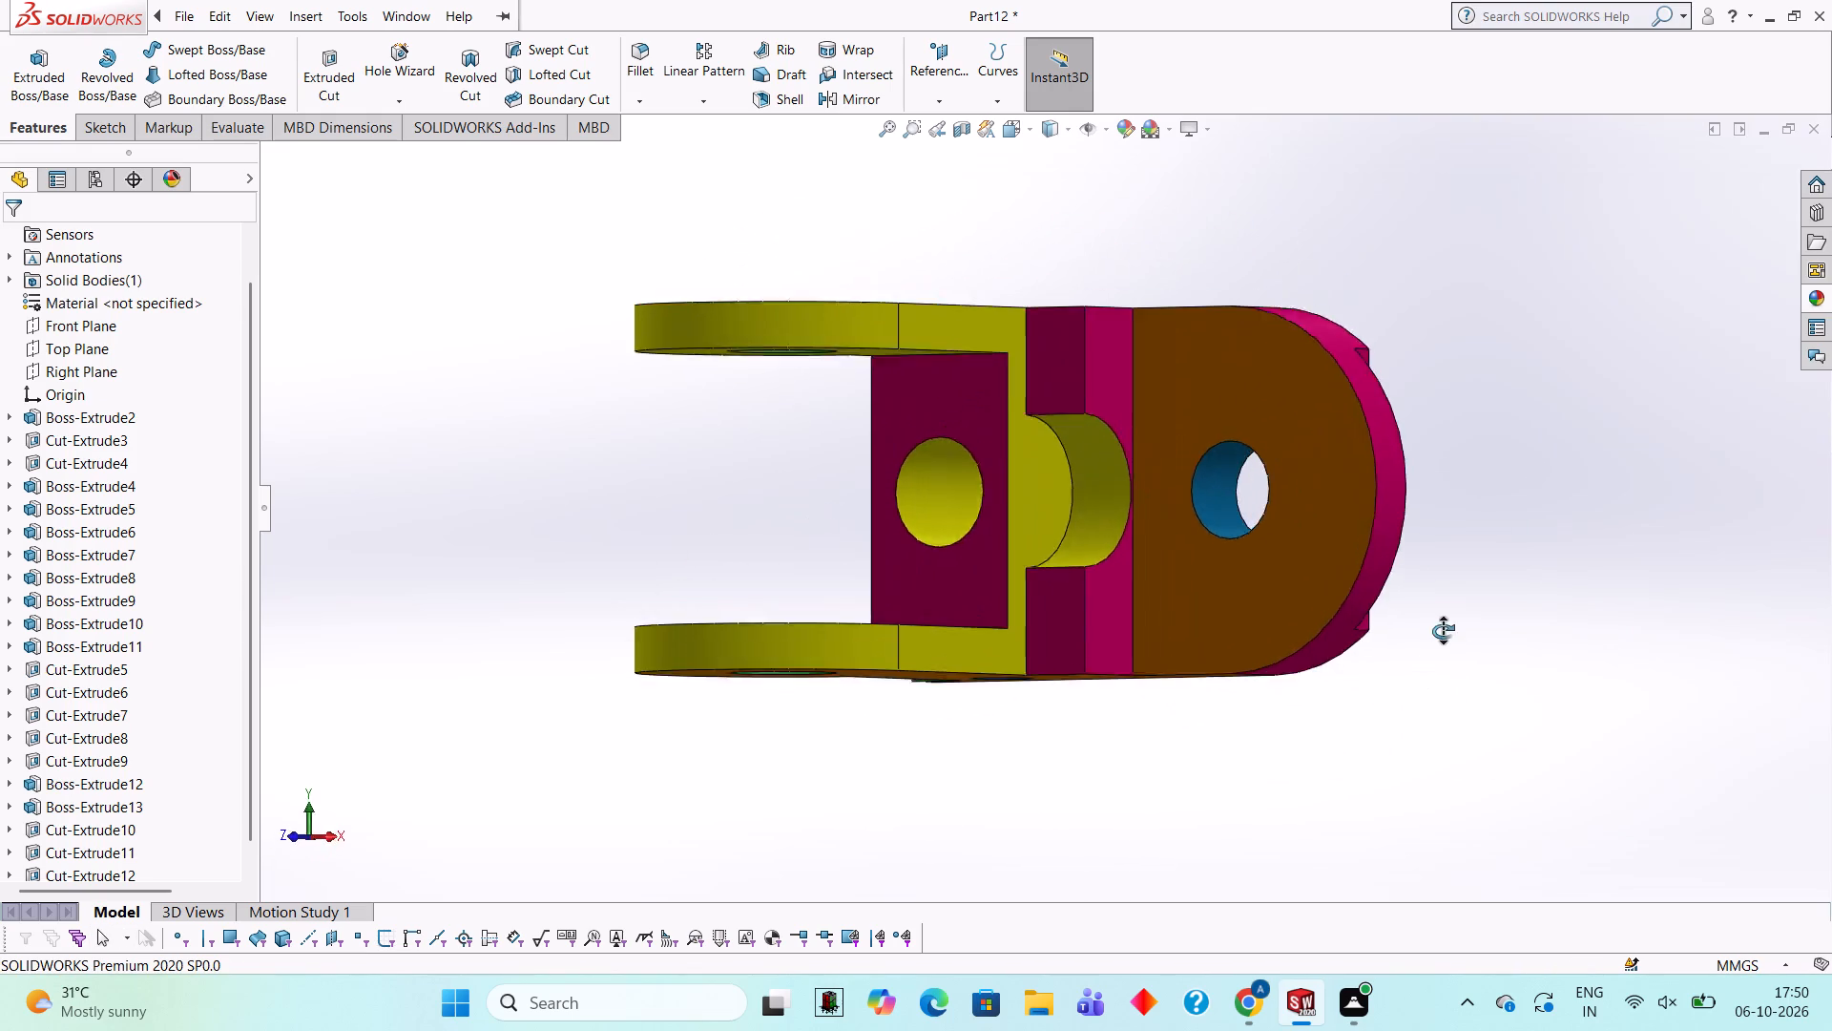
middle_drag(1443, 631, 1466, 611)
middle_drag(1399, 755, 1449, 677)
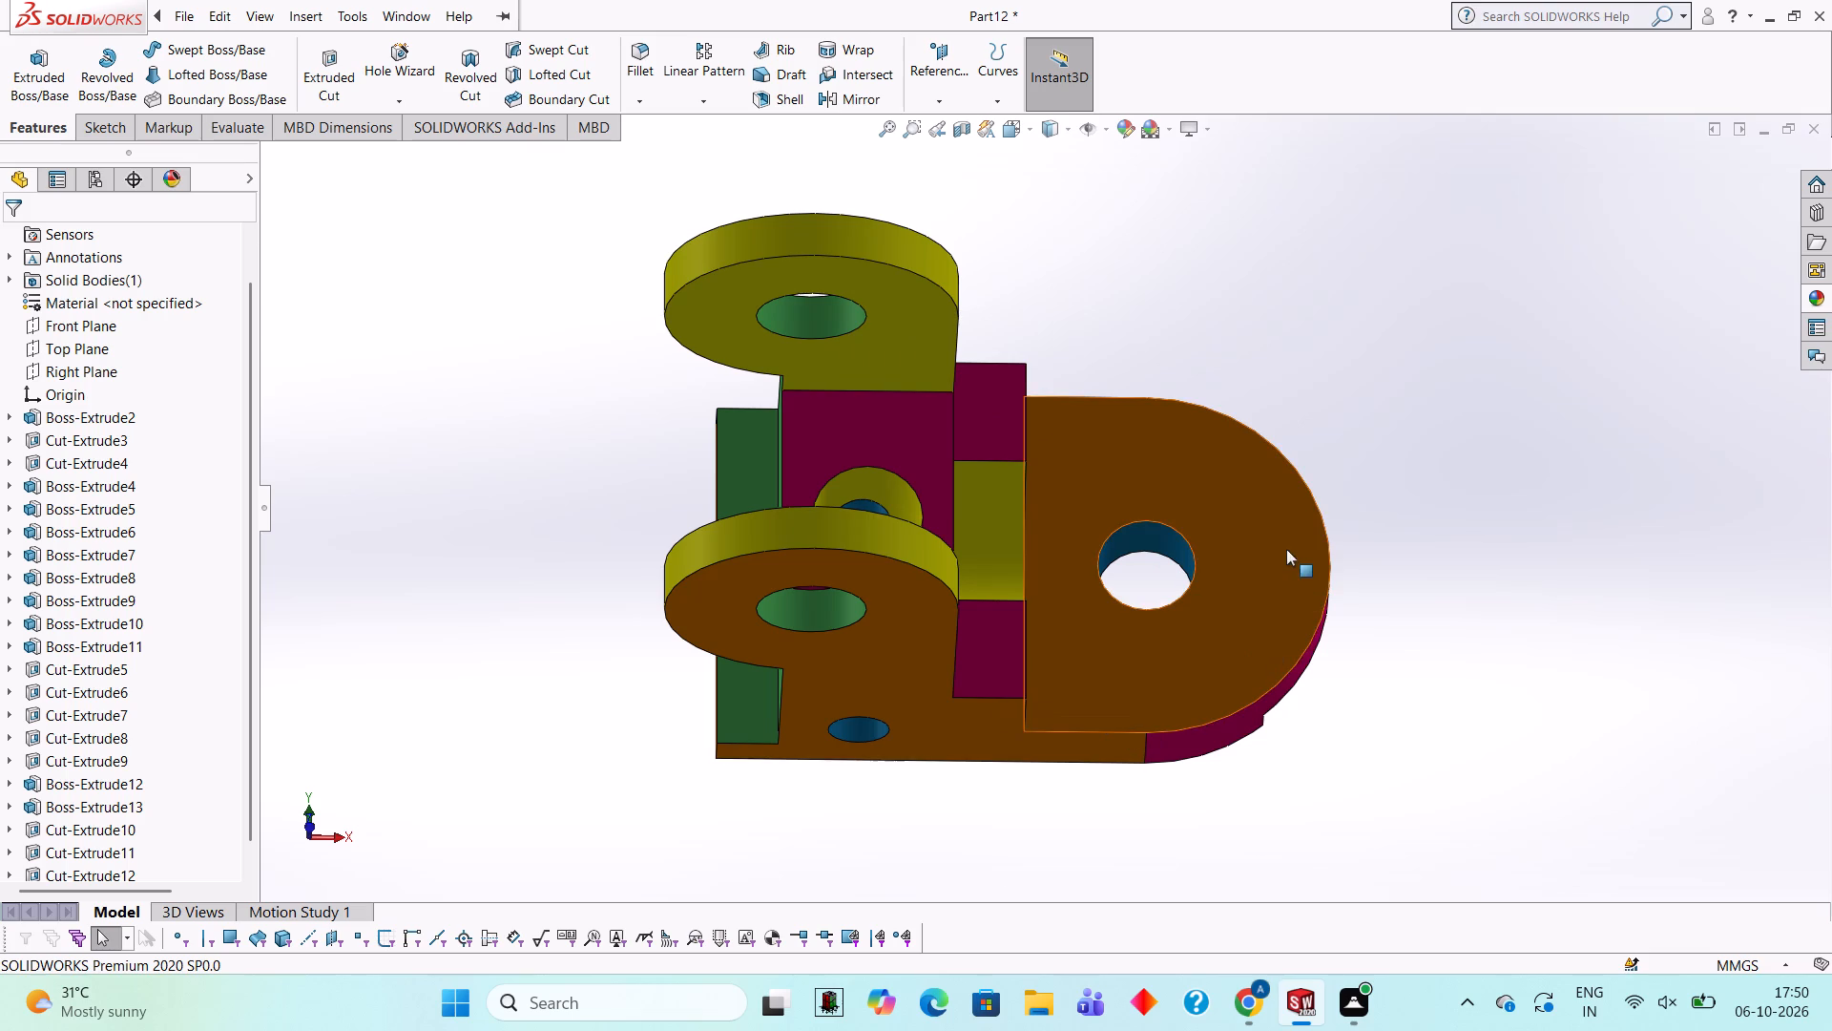
scroll(1294, 552, up, 2)
middle_drag(1426, 568, 1408, 434)
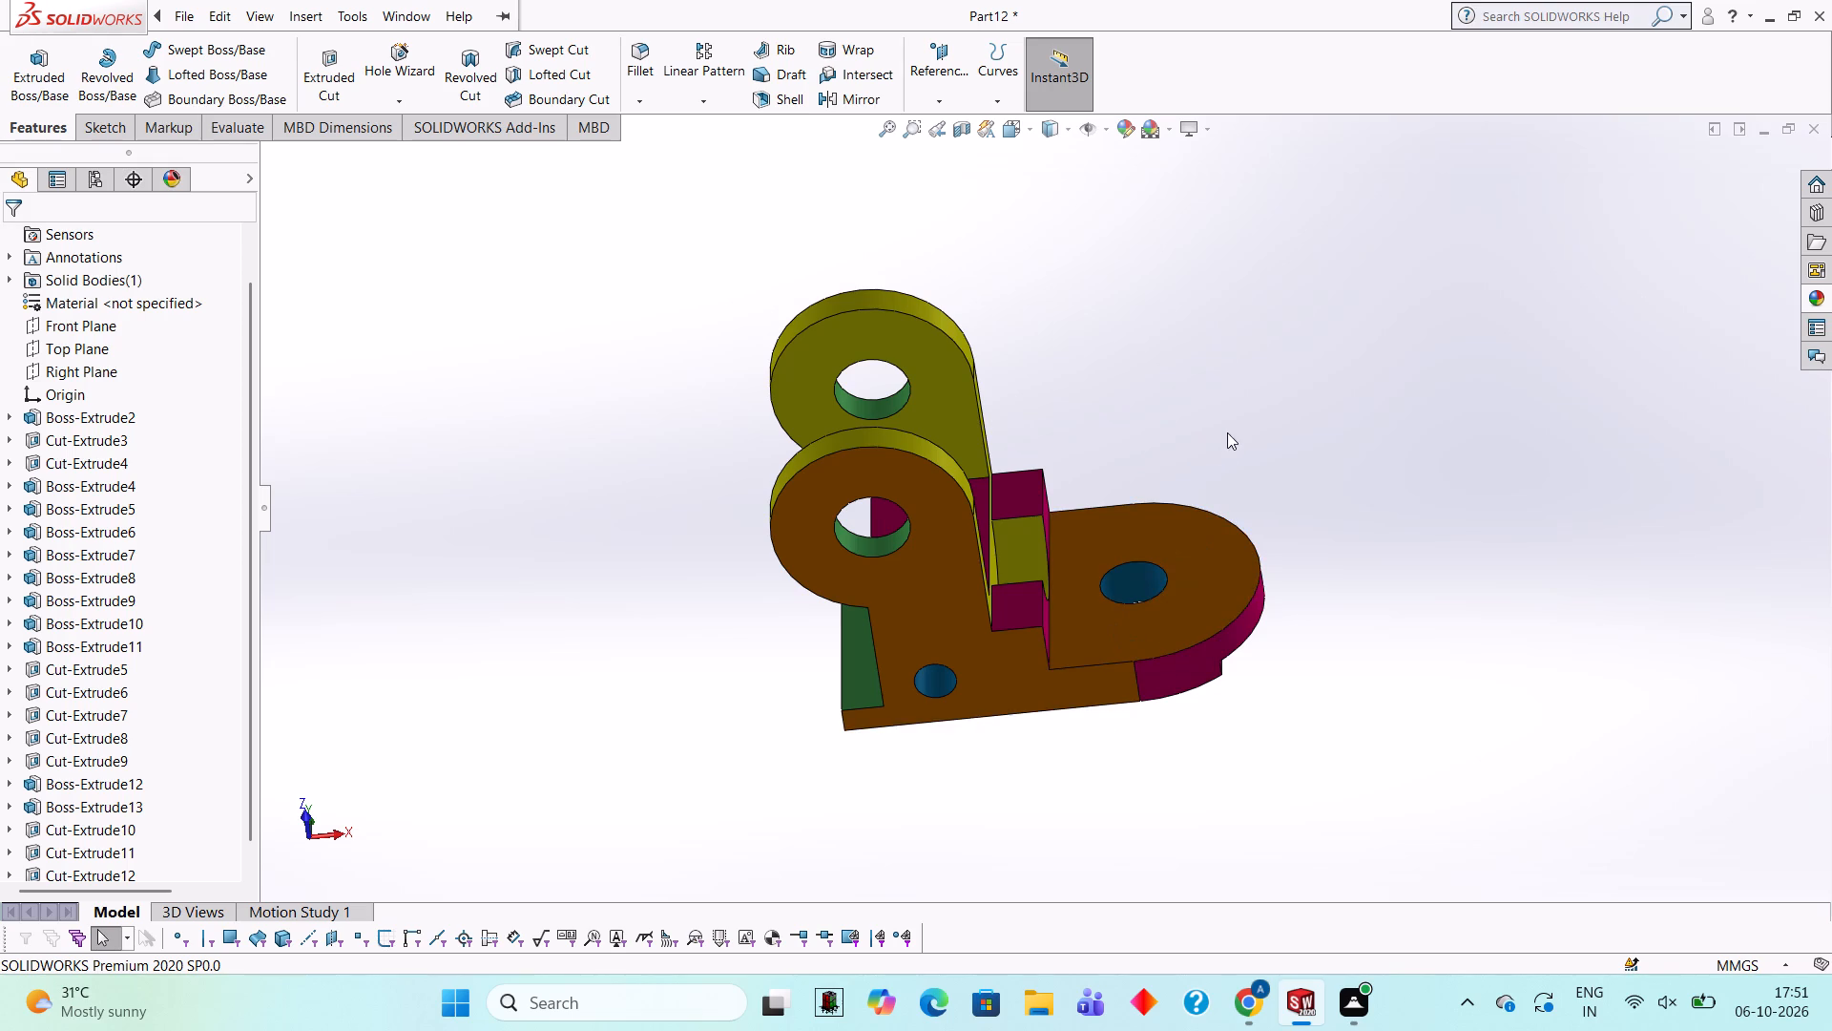
middle_drag(1234, 389, 1244, 421)
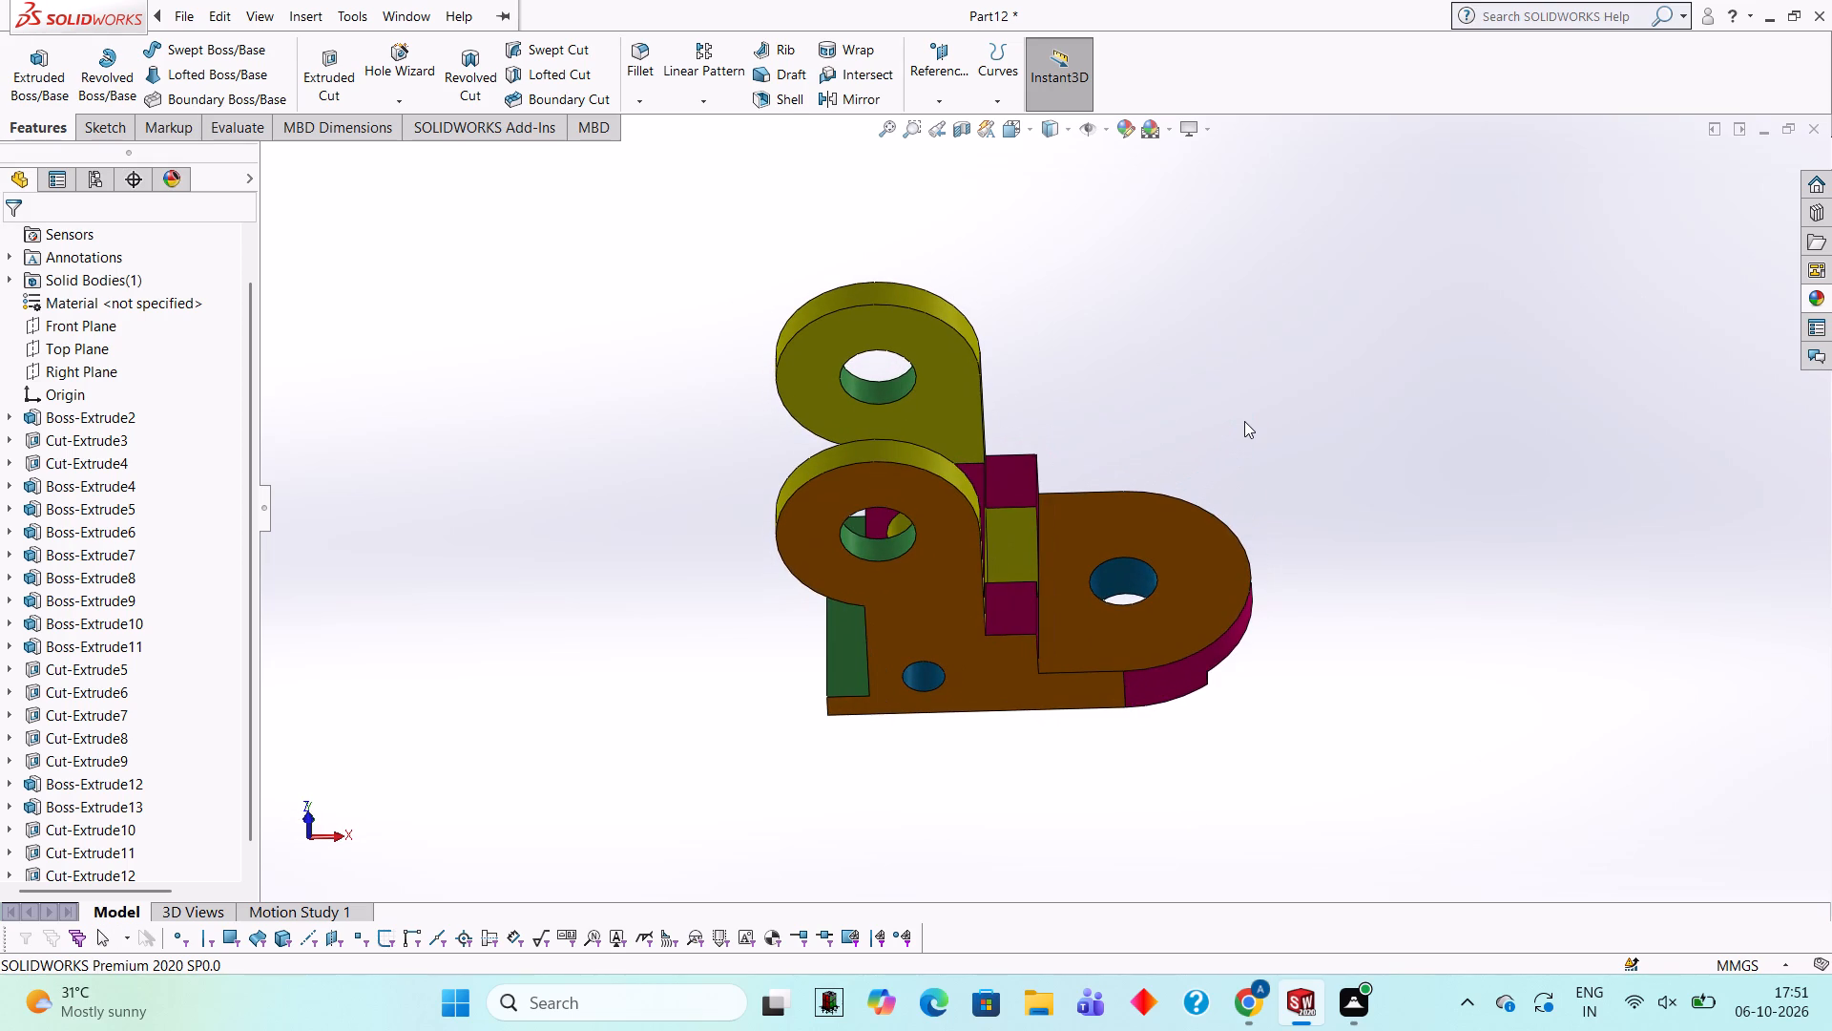
Save the part in the Documents folder as a SOLIDWORKS Part named "lugged bracket".
key(ctrl+s)
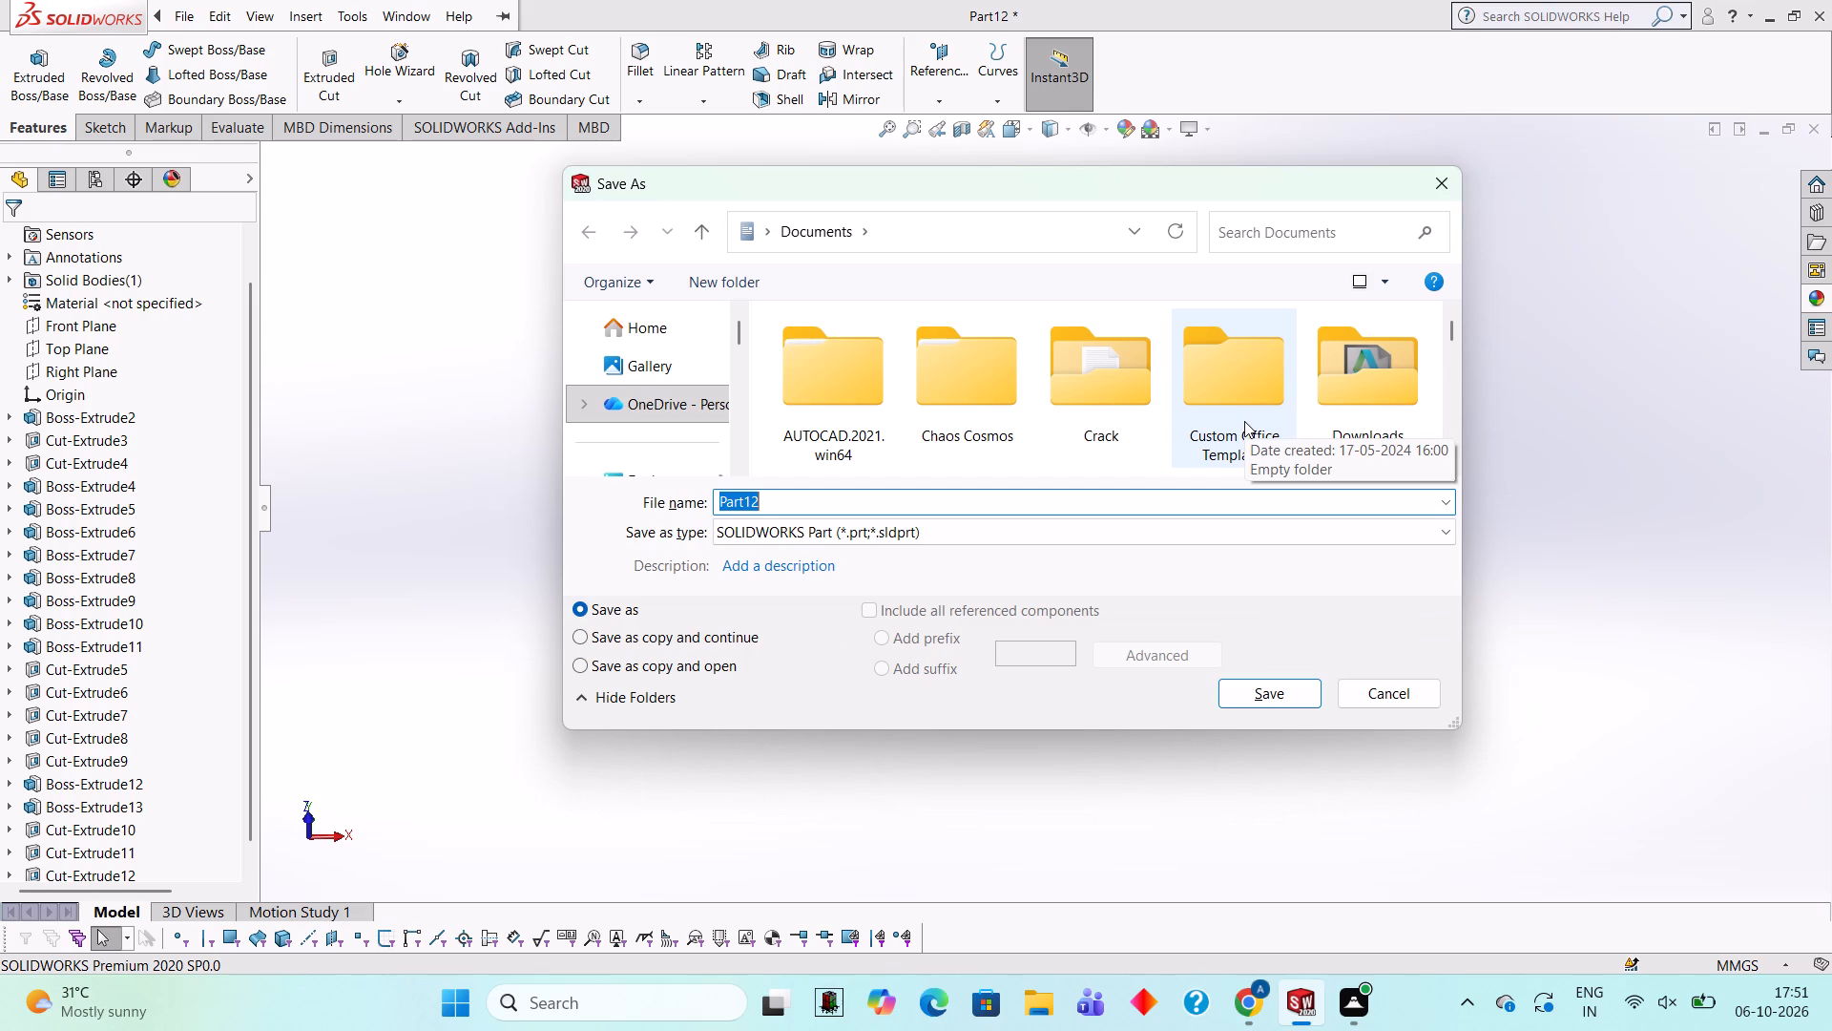
key(BackSpace)
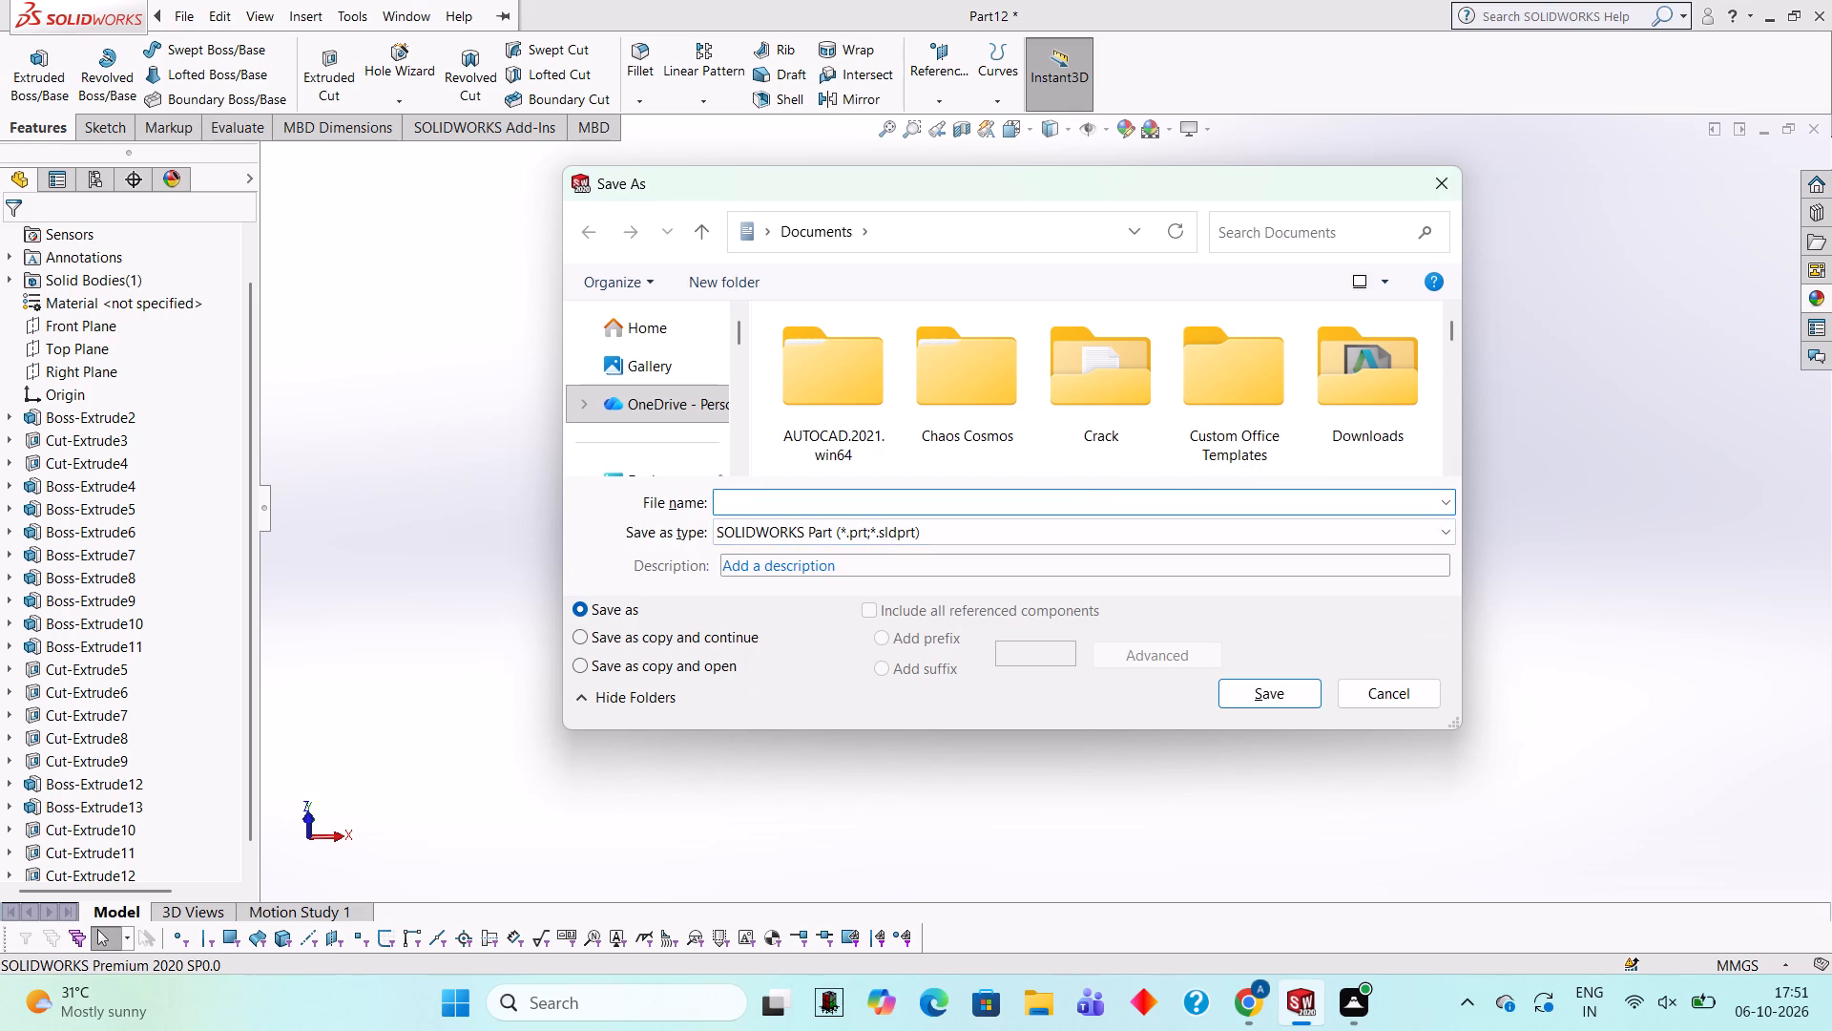
text(lugg)
text(ed)
key(space)
text(bracket)
key(space)
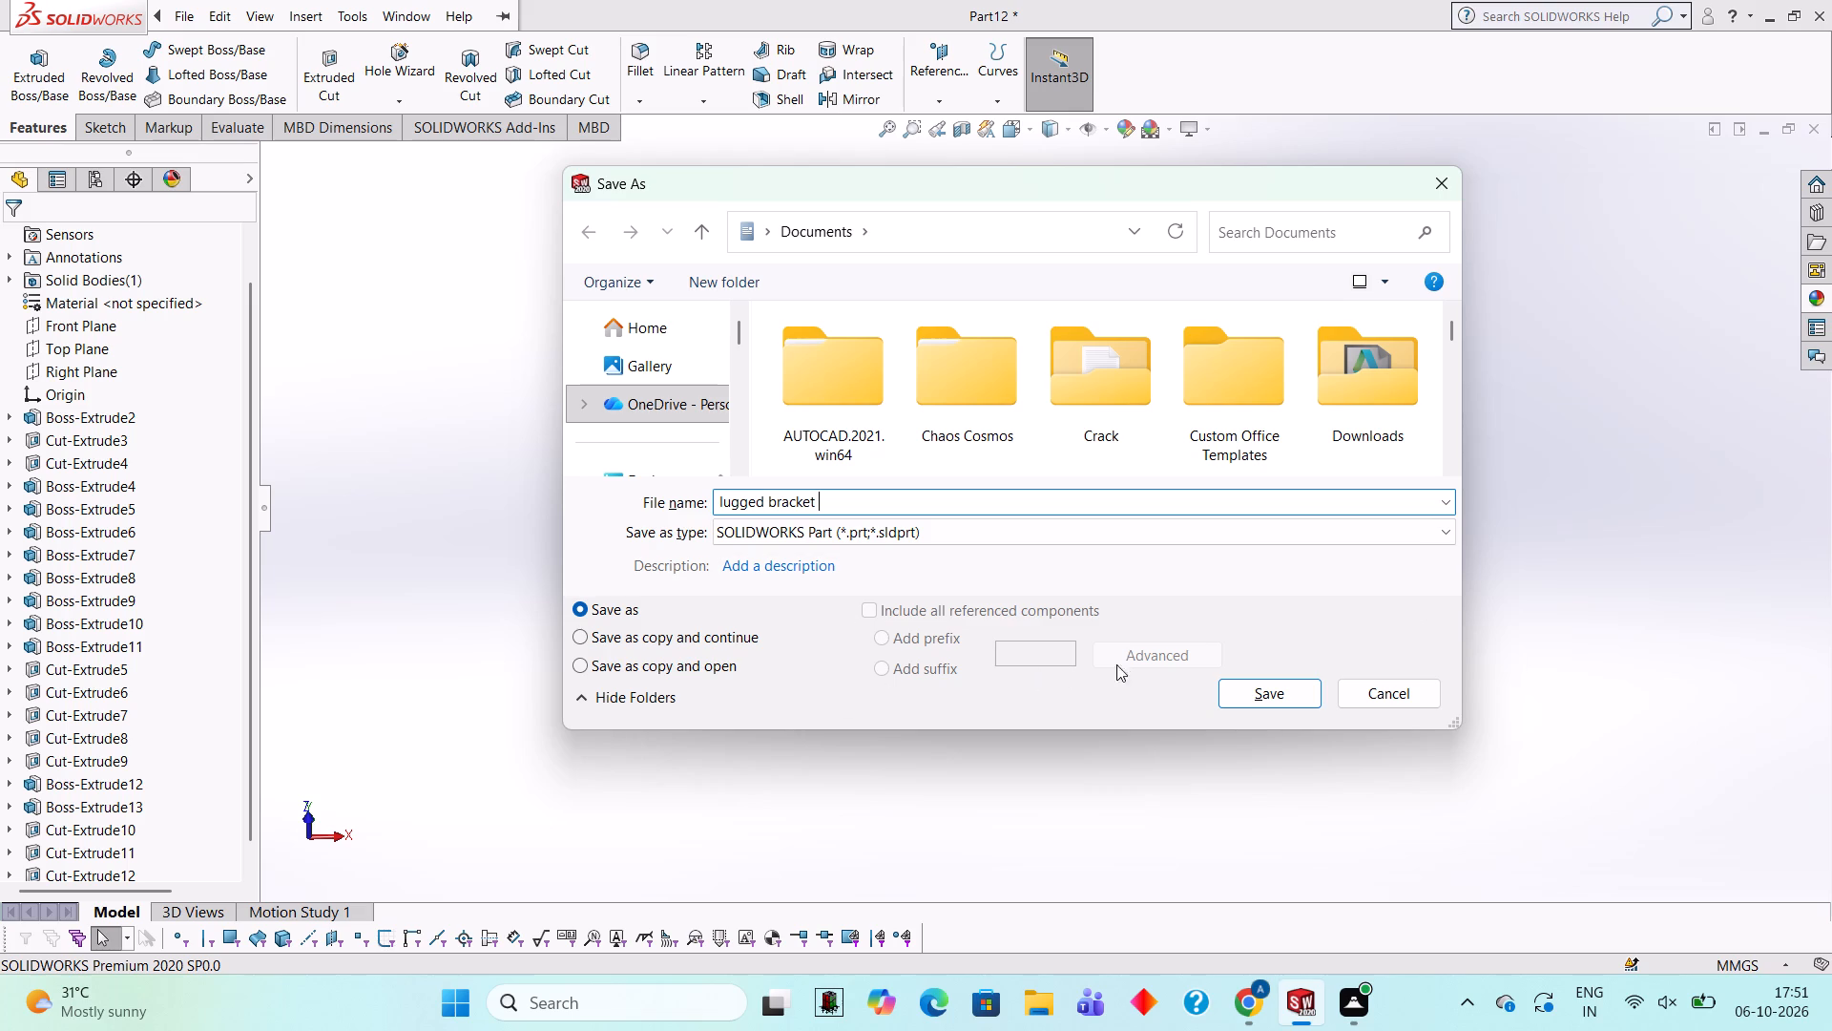
click(1302, 700)
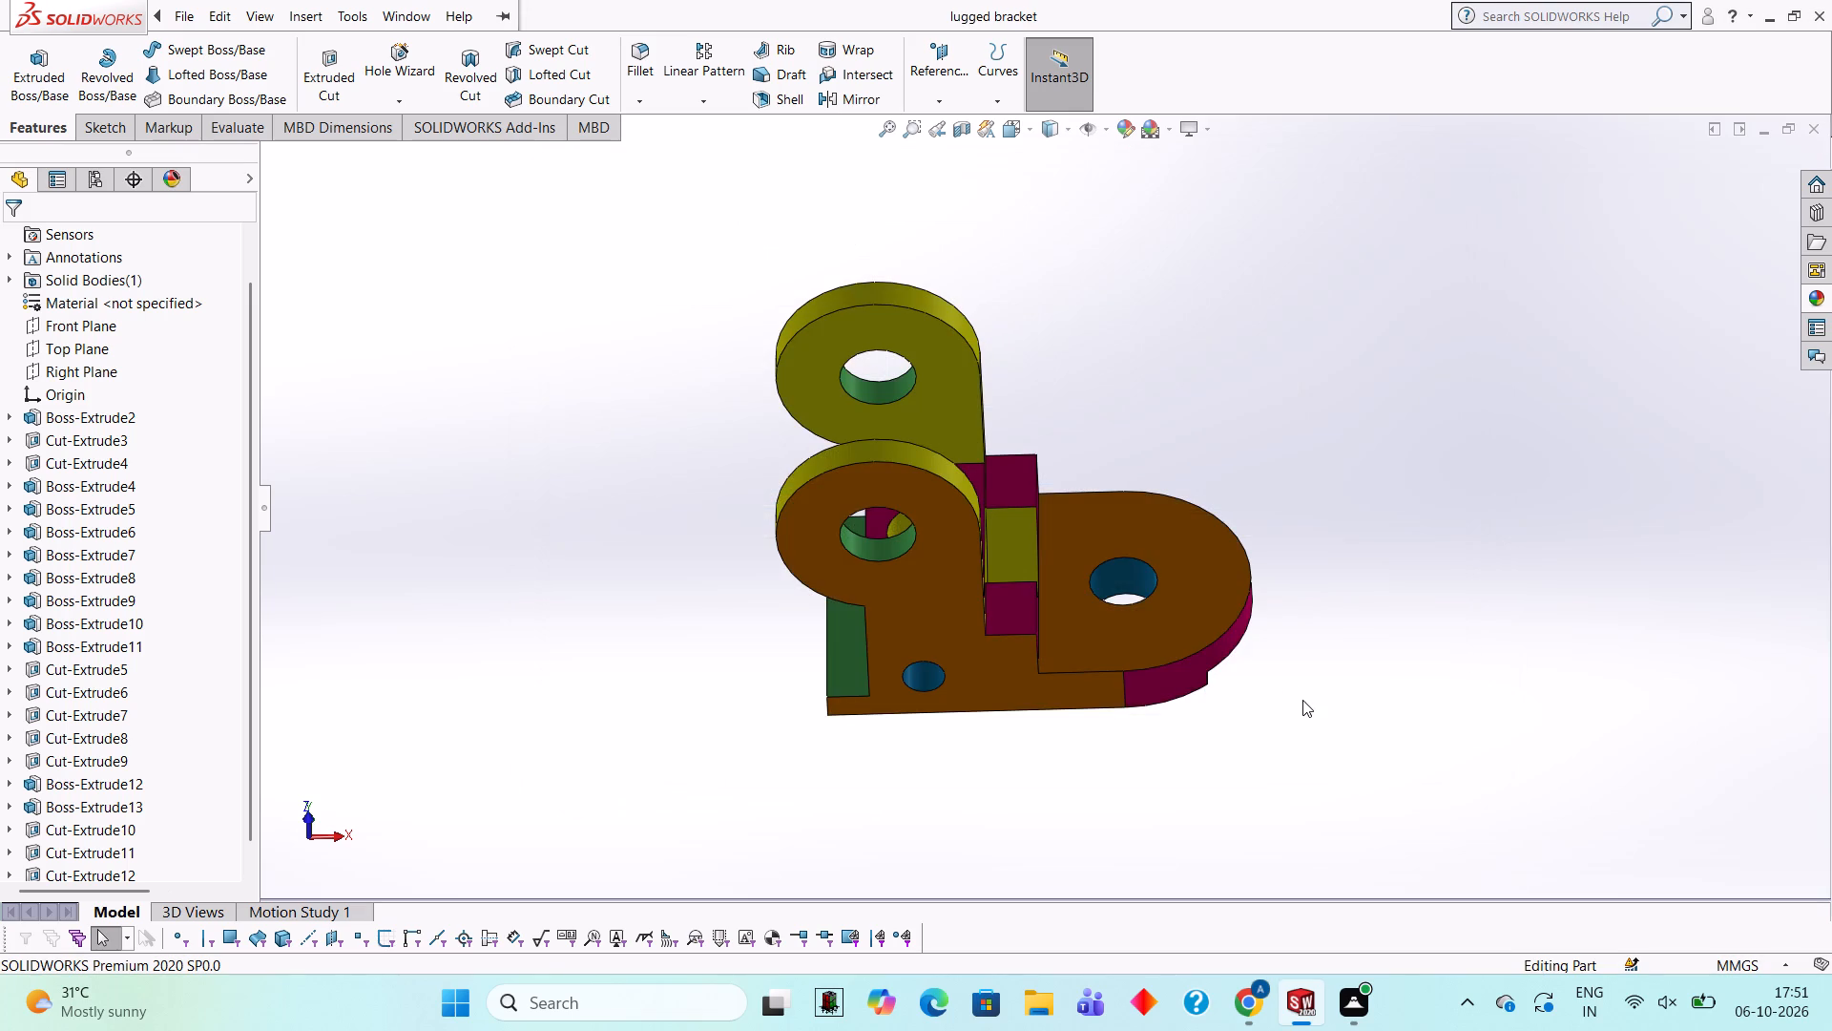
Save a PDF version of the part as "lugged bracket" in the Documents folder.
click(640, 3)
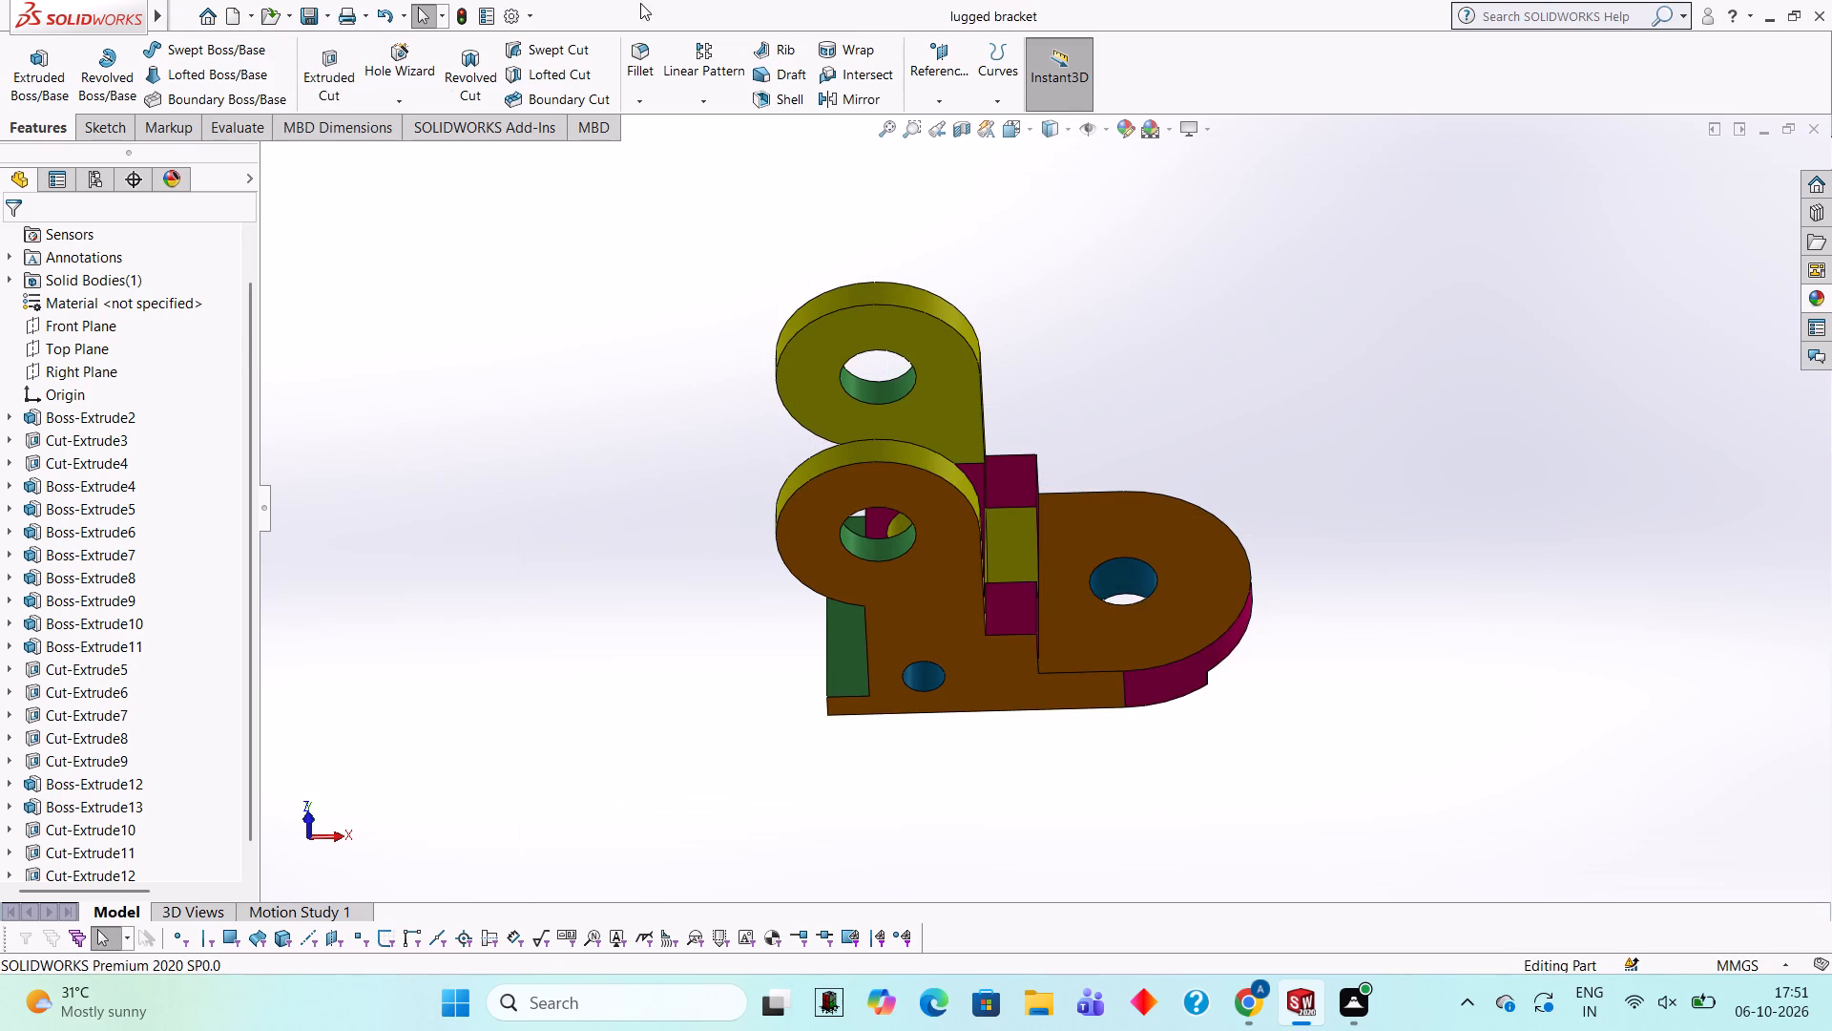
click(327, 19)
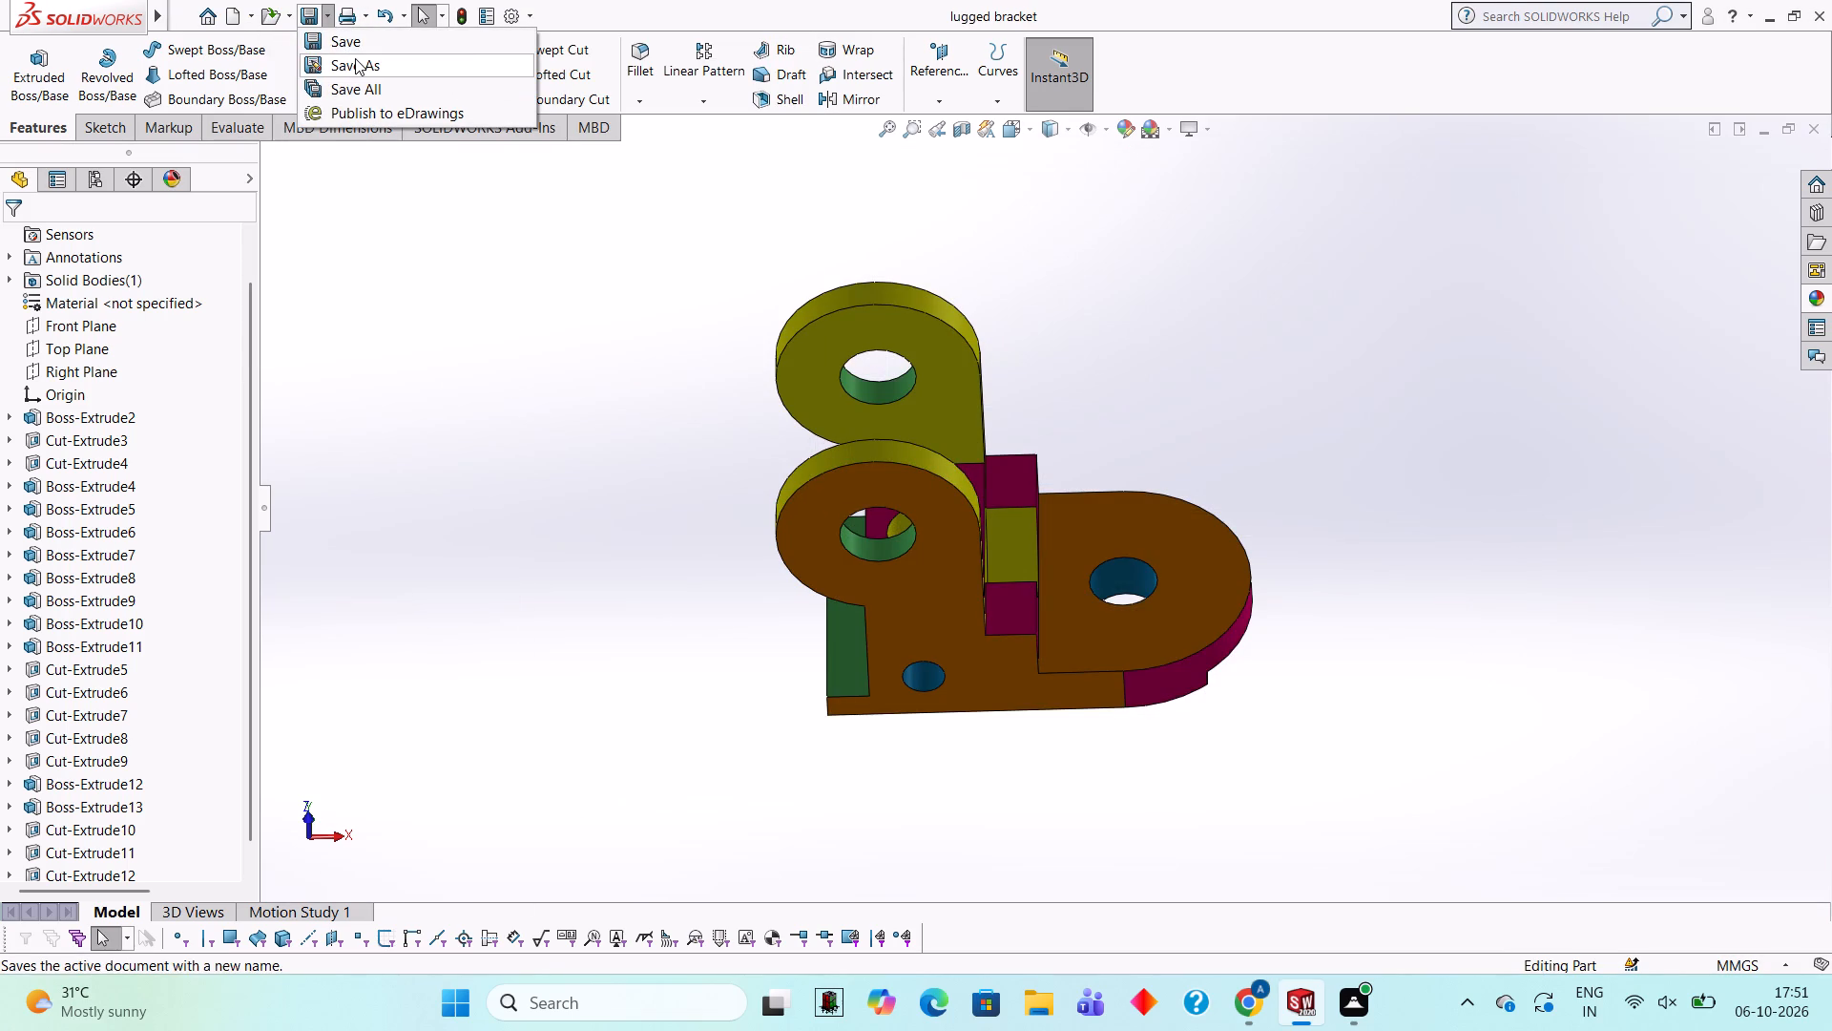
click(355, 58)
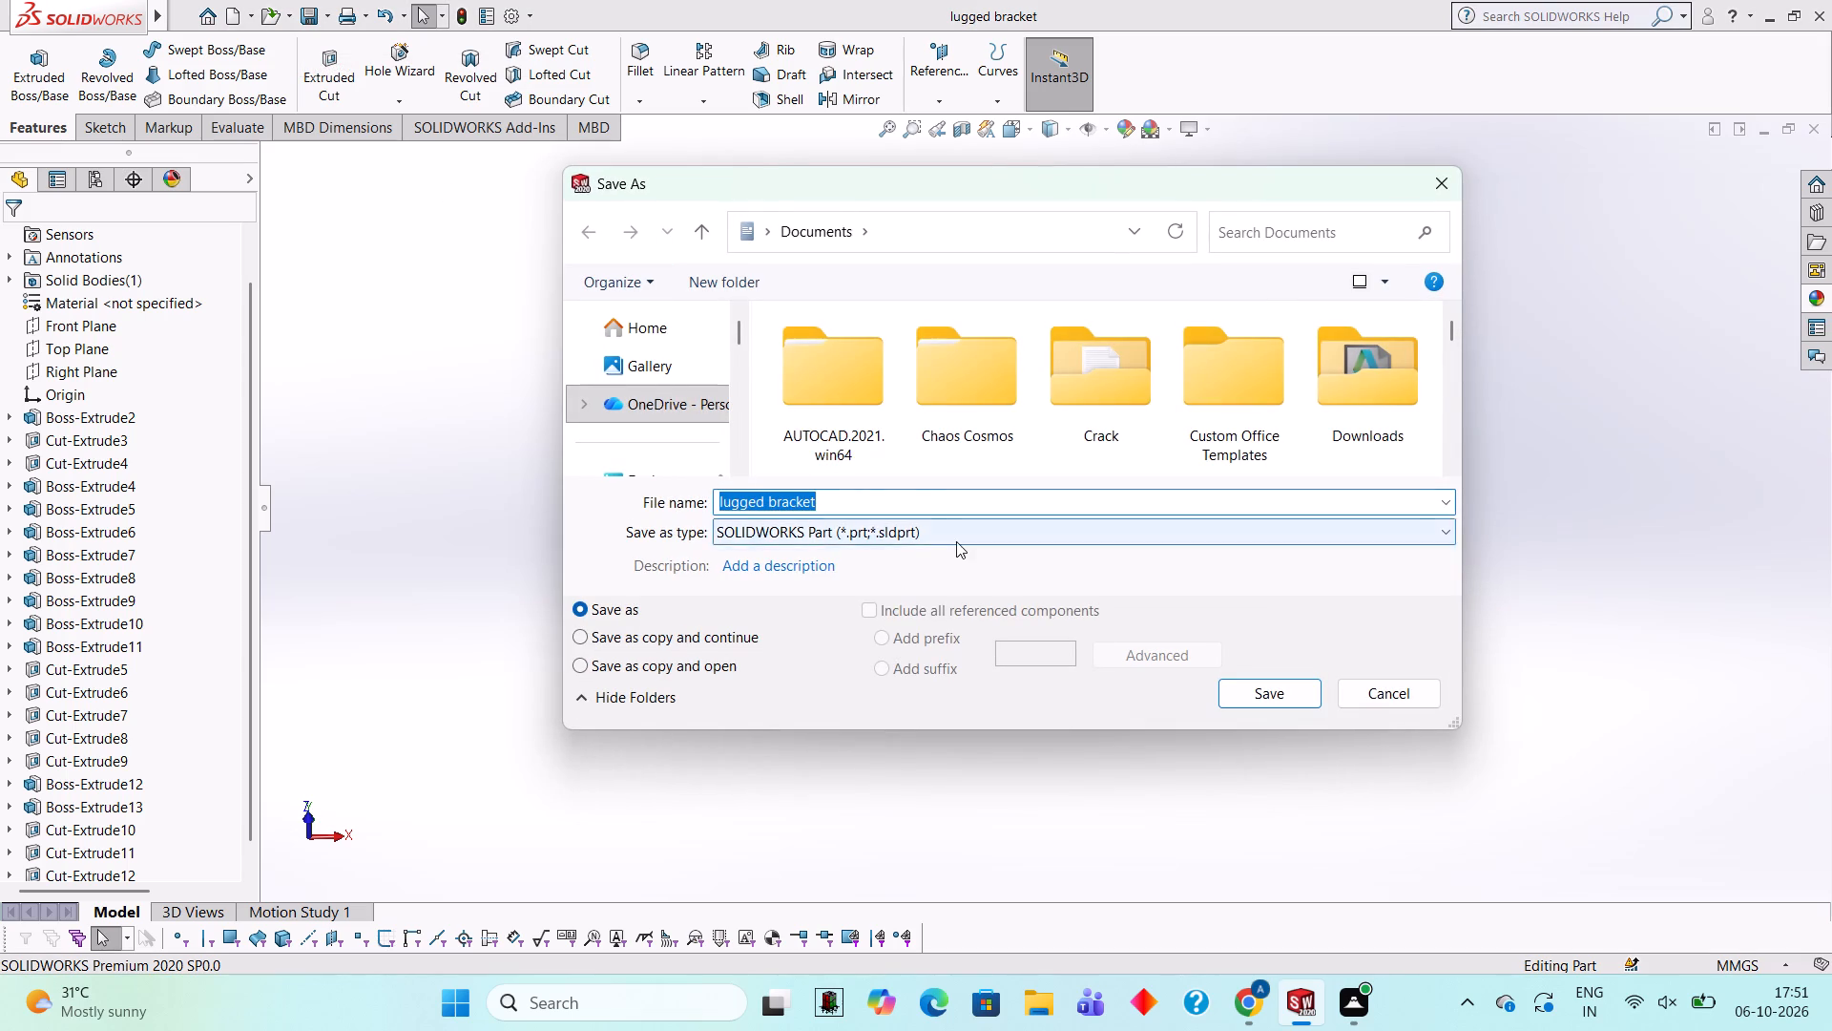
click(956, 541)
click(793, 147)
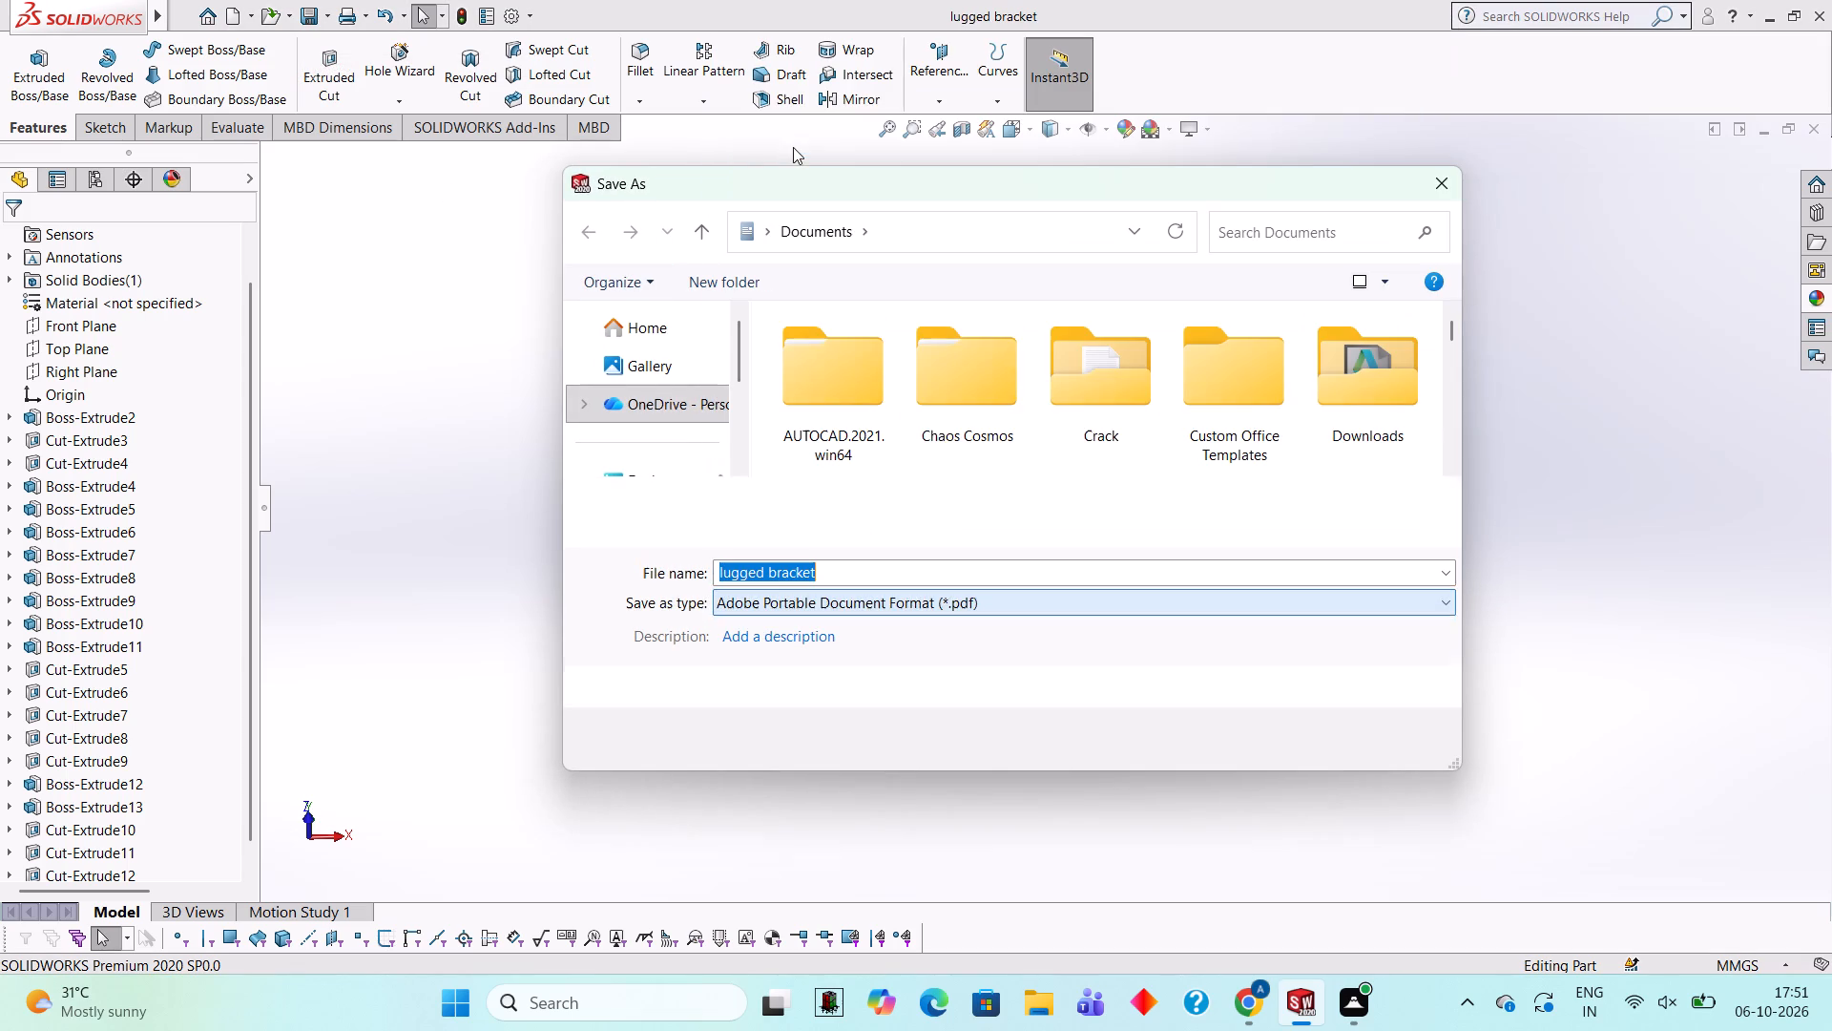
click(1258, 735)
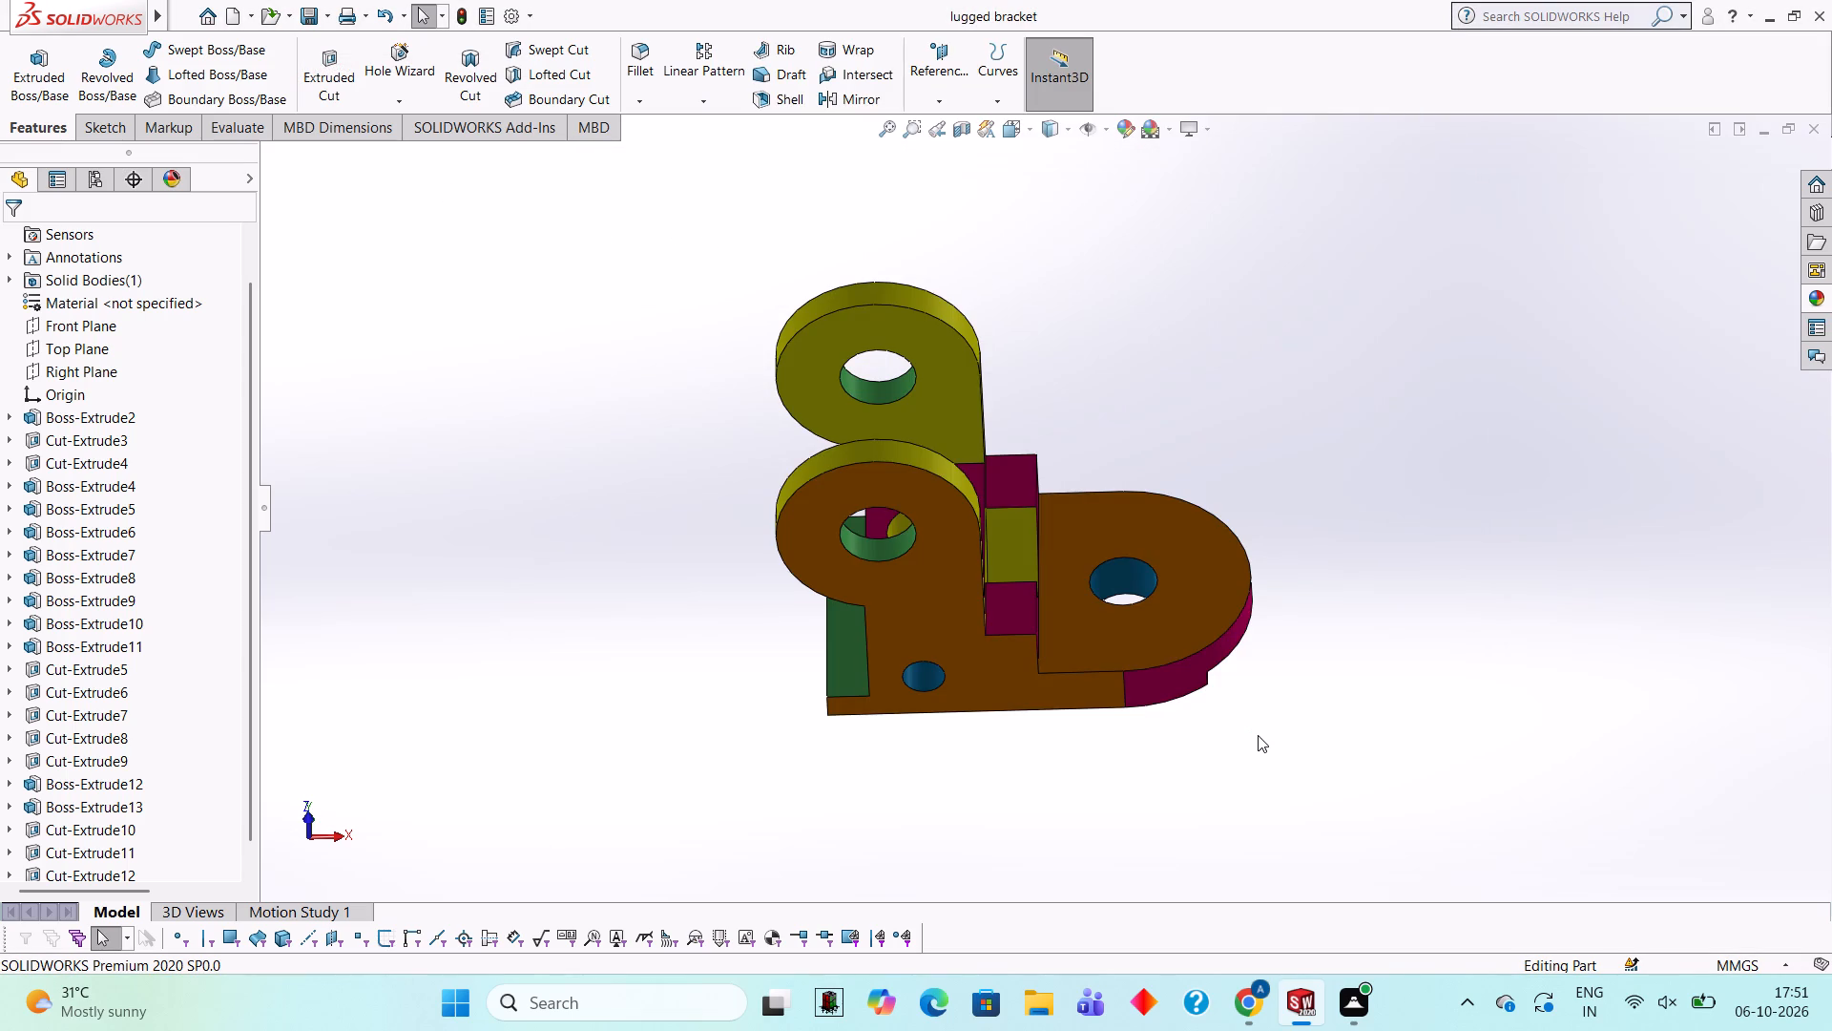